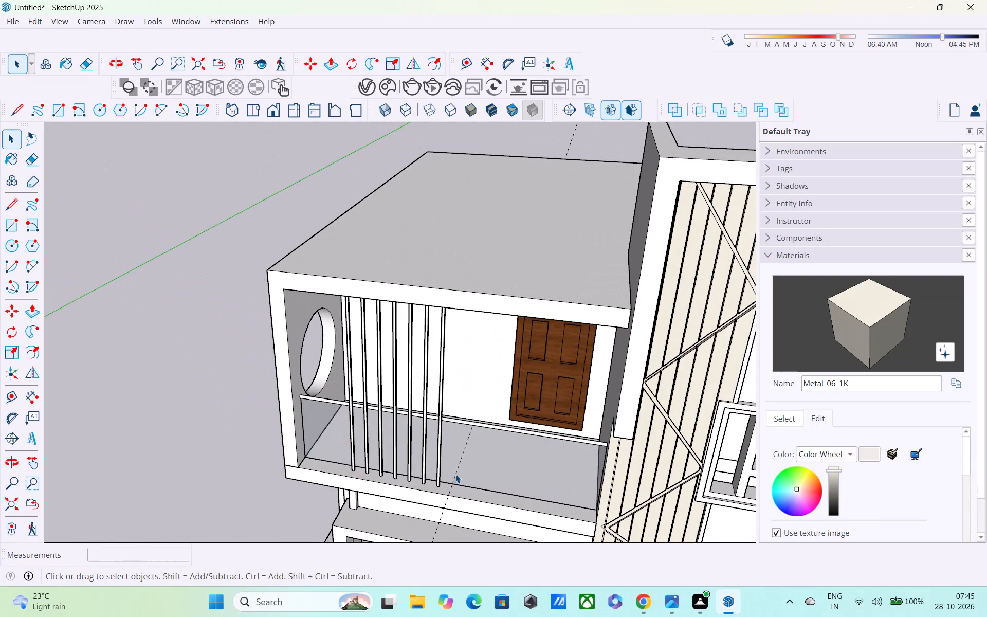
# Examine the front edge of the upper balcony's roof slab and how it meets the tower facade from several angles.
pyautogui.scroll(1, 452, 468)
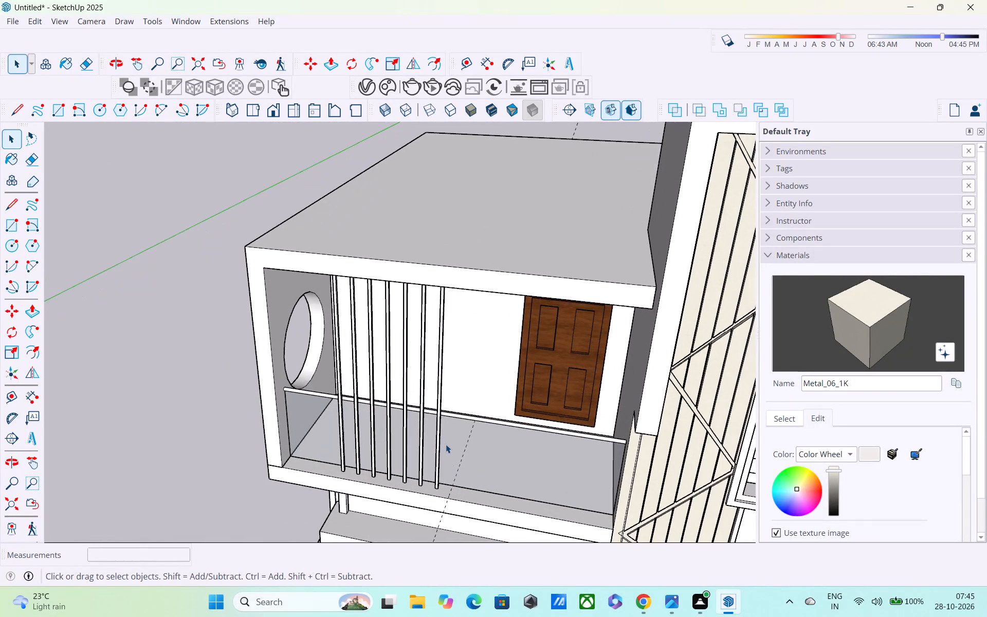
pyautogui.moveTo(450, 433); pyautogui.dragTo(765, 462, button='middle')
pyautogui.keyDown('shift'); pyautogui.moveTo(410, 379); pyautogui.dragTo(426, 481, button='middle'); pyautogui.keyUp('shift')
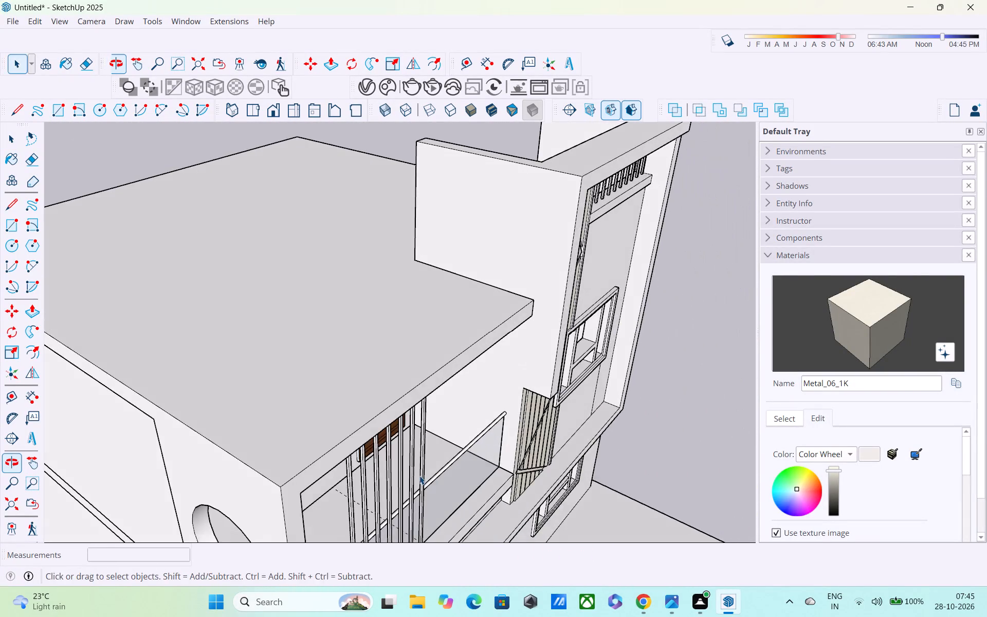
pyautogui.moveTo(419, 476); pyautogui.dragTo(571, 505, button='middle')
pyautogui.keyDown('shift'); pyautogui.moveTo(550, 465); pyautogui.dragTo(473, 556, button='middle'); pyautogui.keyUp('shift')
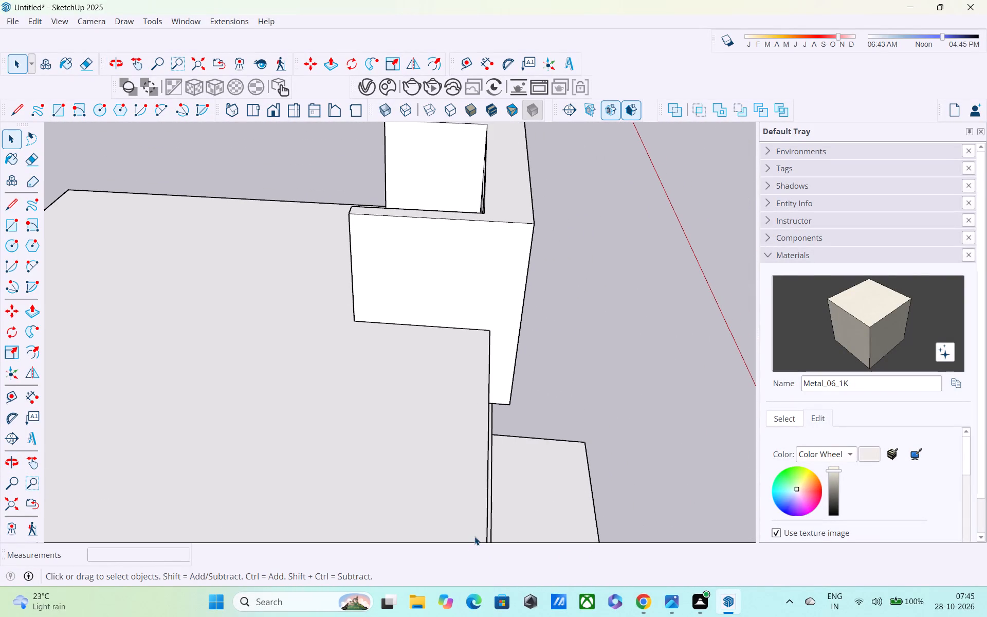
pyautogui.press('t')
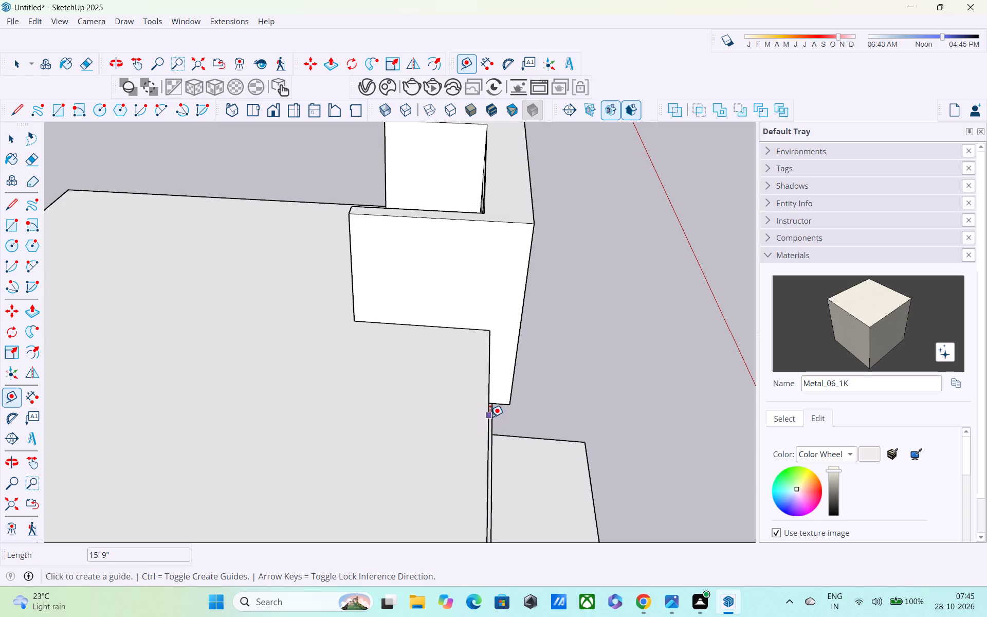
pyautogui.click(490, 416)
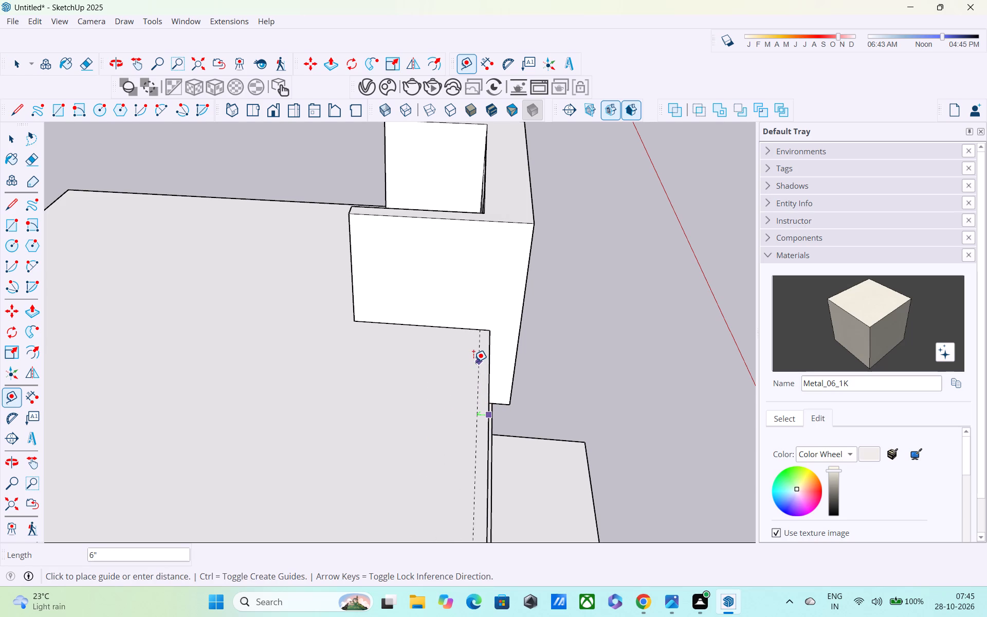
pyautogui.moveTo(476, 370); pyautogui.dragTo(331, 230, button='middle')
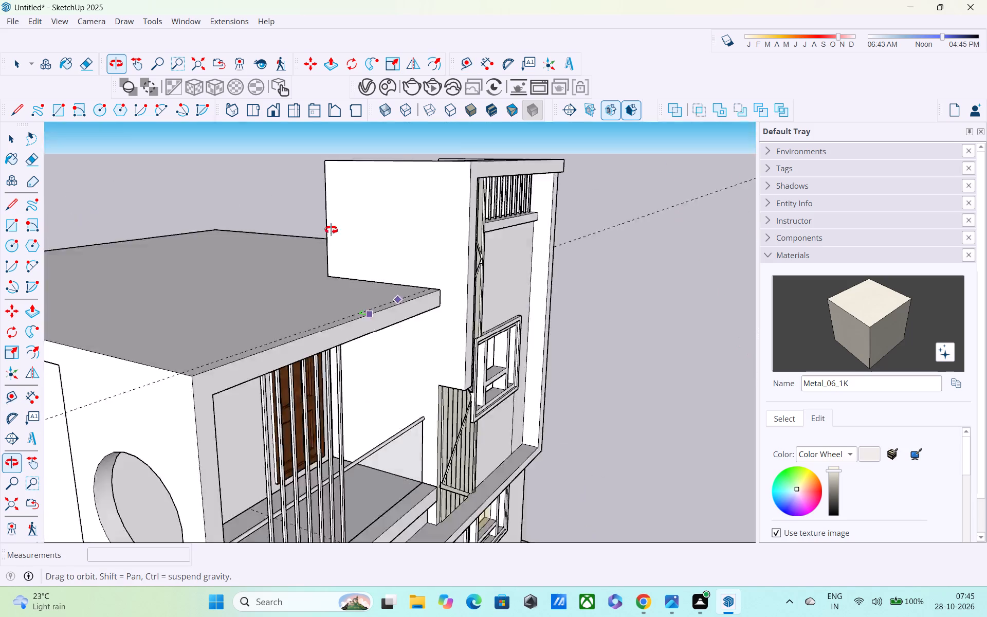
pyautogui.moveTo(331, 230); pyautogui.dragTo(321, 204, button='middle')
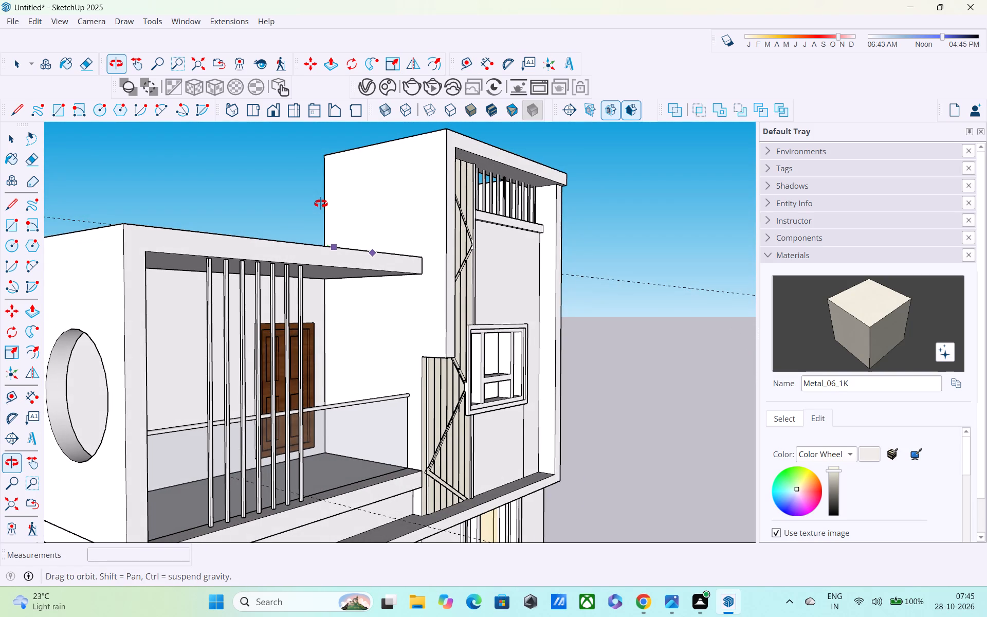
pyautogui.moveTo(321, 204); pyautogui.dragTo(576, 280, button='middle')
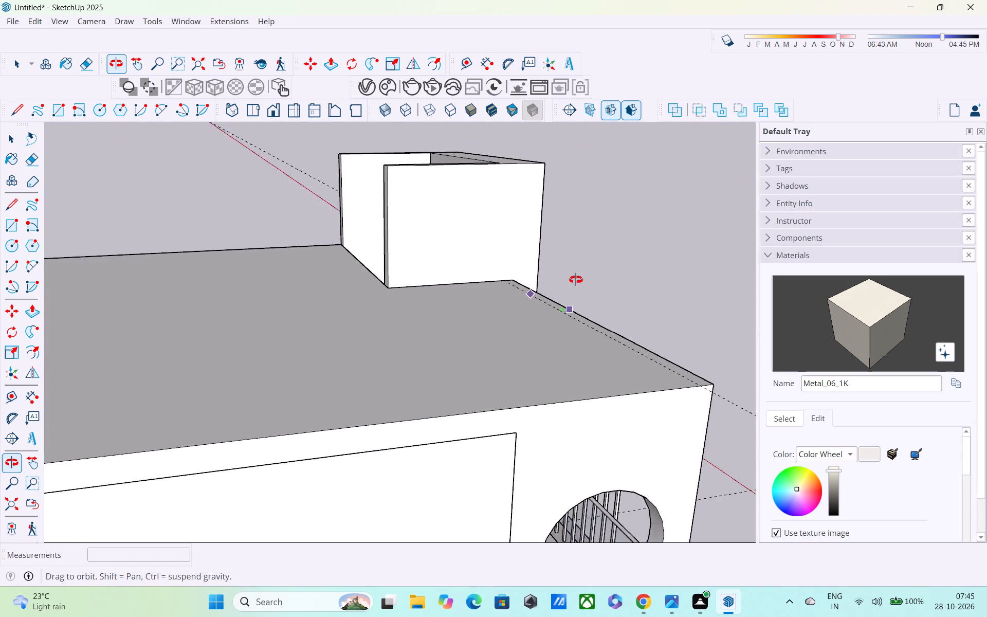
pyautogui.moveTo(576, 280); pyautogui.dragTo(540, 282, button='middle')
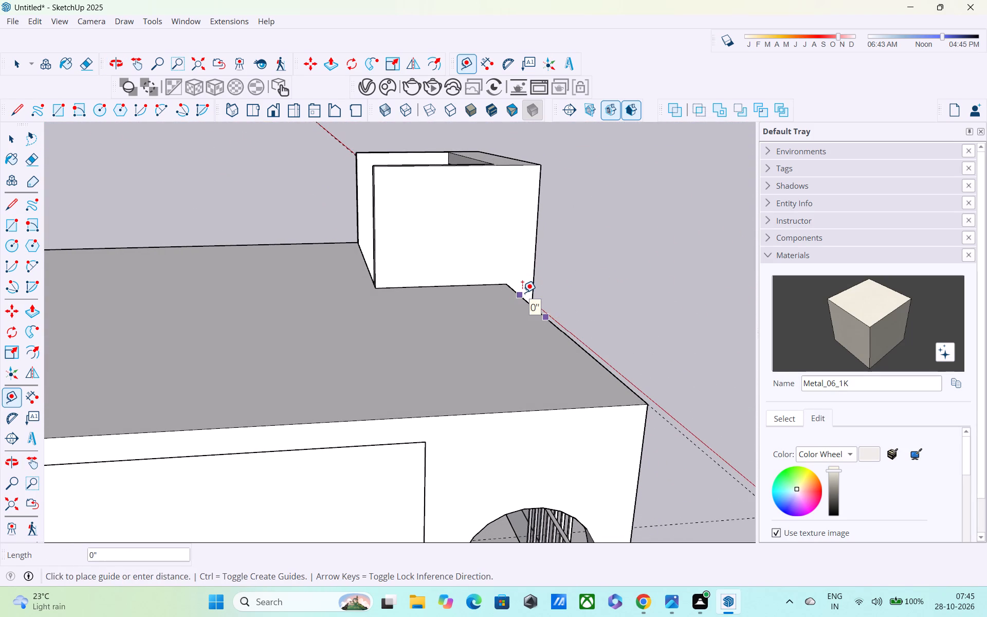
pyautogui.scroll(-1, 507, 315)
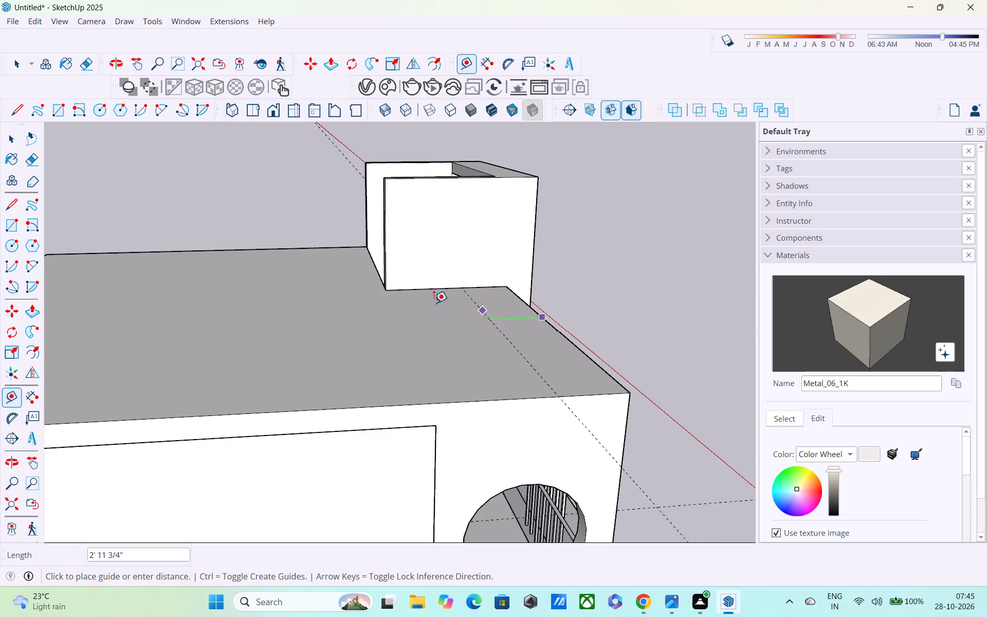
pyautogui.moveTo(264, 262); pyautogui.dragTo(62, 205, button='middle')
pyautogui.scroll(-2, 160, 255)
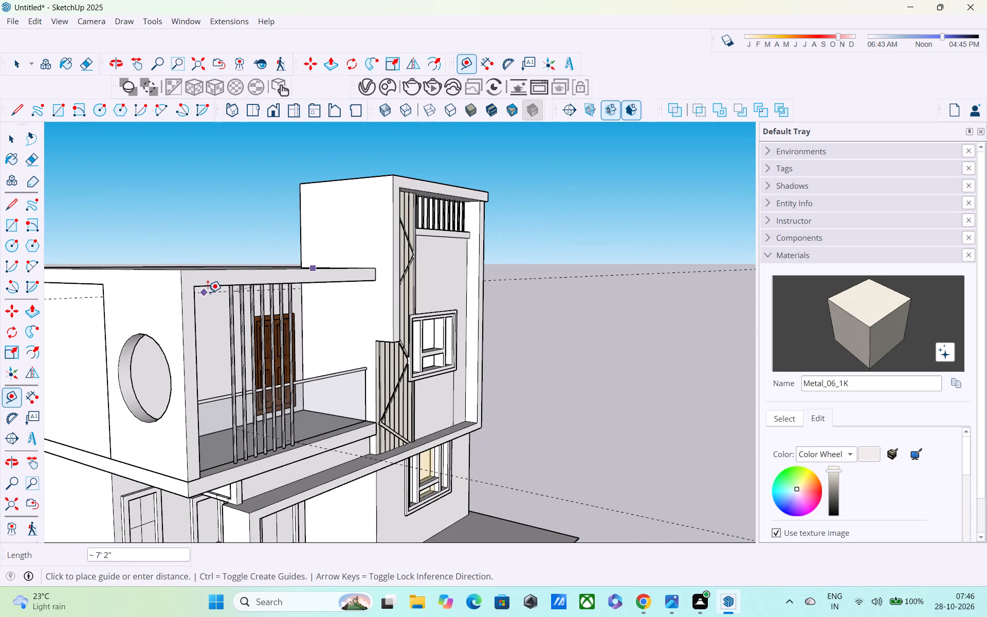
pyautogui.scroll(-5, 228, 286)
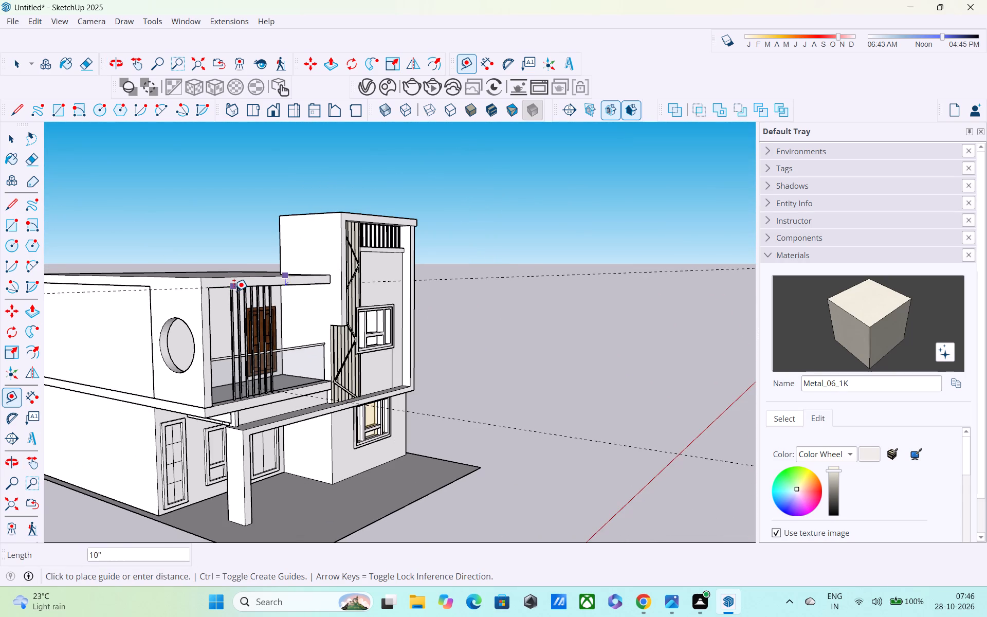
pyautogui.moveTo(294, 290); pyautogui.dragTo(138, 298, button='middle')
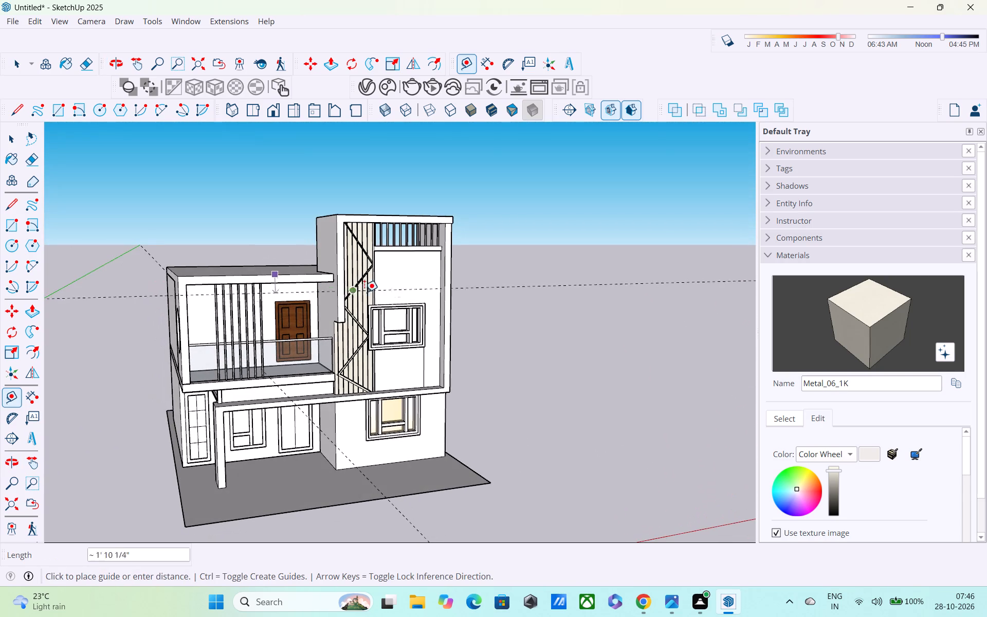
pyautogui.scroll(3, 315, 307)
pyautogui.moveTo(311, 307); pyautogui.dragTo(437, 429, button='middle')
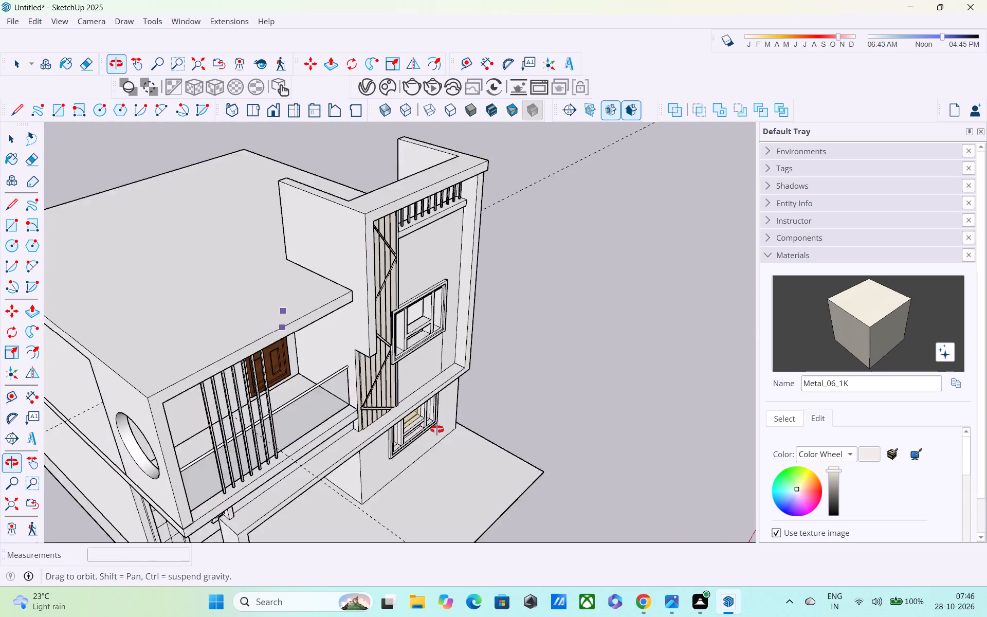
pyautogui.moveTo(437, 429); pyautogui.dragTo(222, 228, button='middle')
pyautogui.scroll(-3, 221, 230)
pyautogui.moveTo(224, 276); pyautogui.dragTo(321, 372, button='middle')
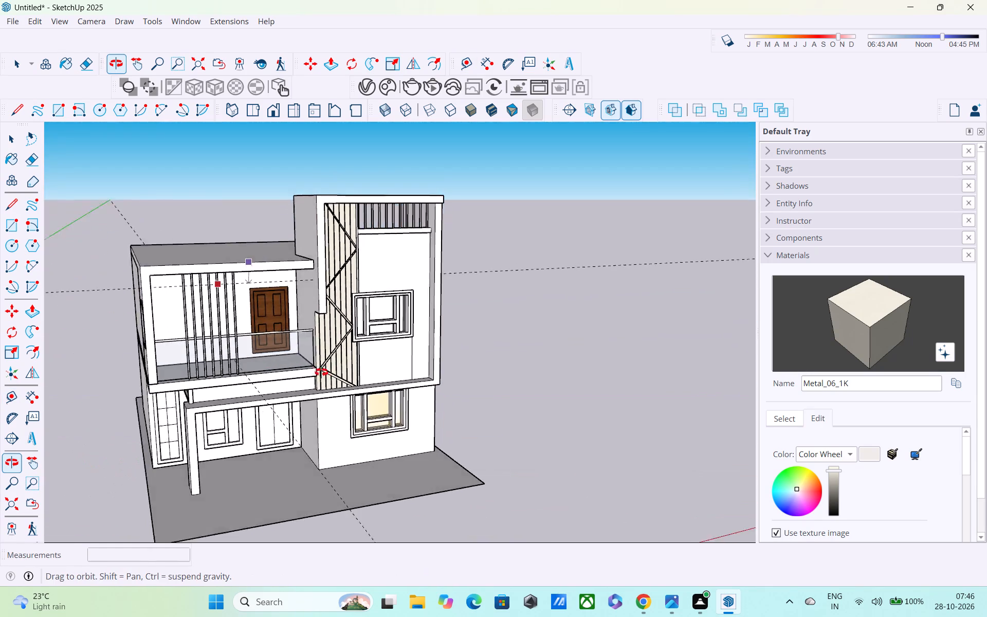
pyautogui.moveTo(321, 372); pyautogui.dragTo(400, 346, button='middle')
pyautogui.moveTo(420, 338); pyautogui.dragTo(438, 347, button='middle')
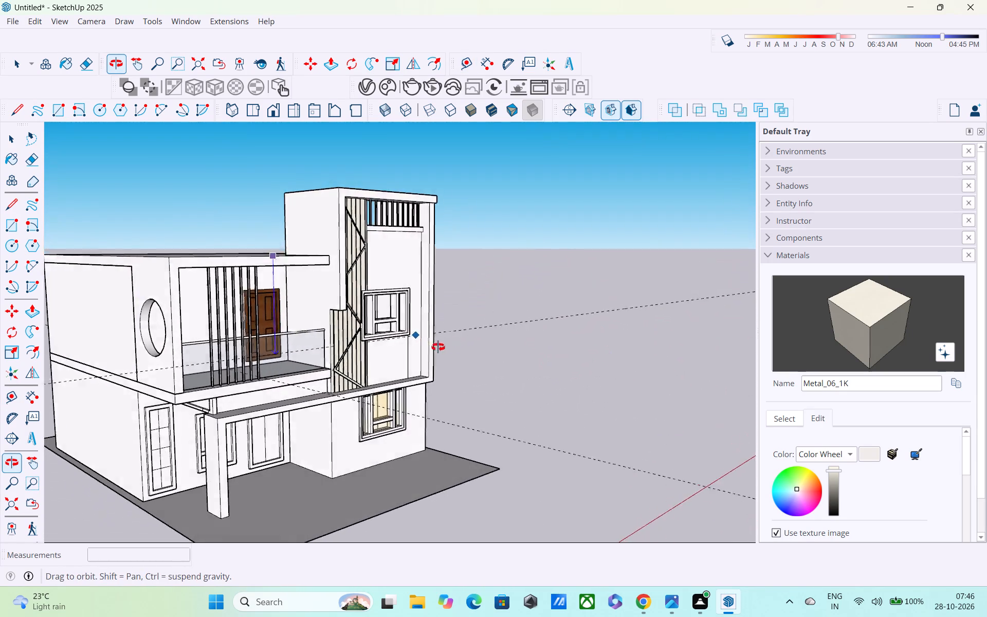
pyautogui.moveTo(438, 347); pyautogui.dragTo(298, 262, button='middle')
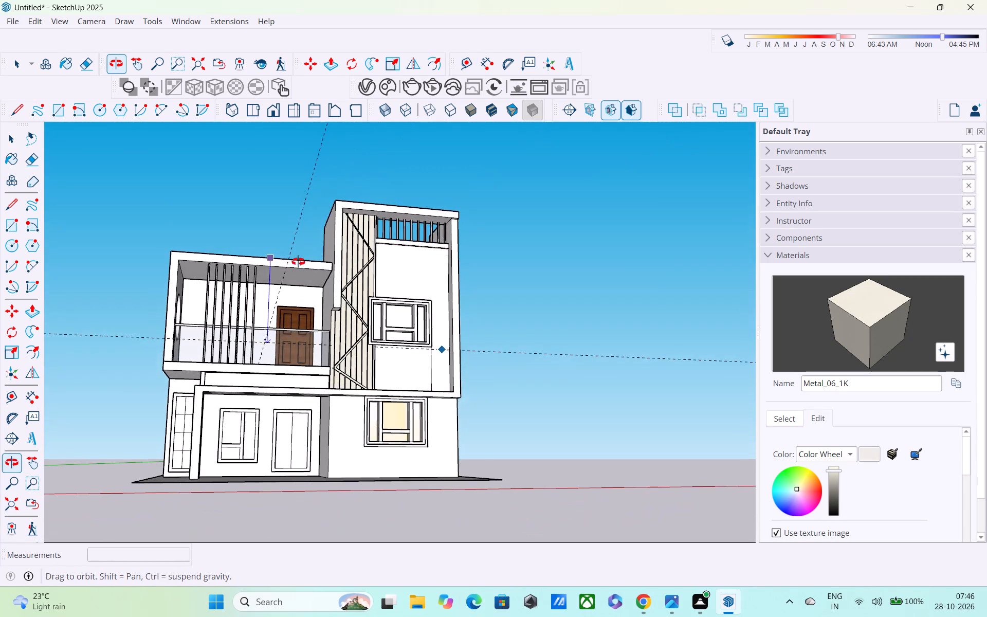
pyautogui.moveTo(298, 262); pyautogui.dragTo(438, 383, button='middle')
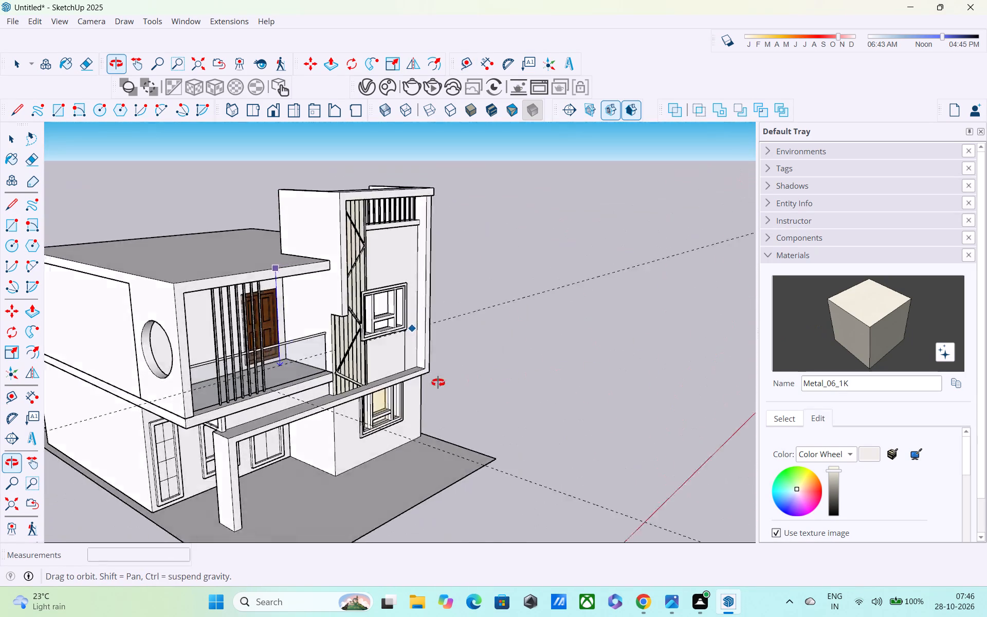
pyautogui.moveTo(438, 383); pyautogui.dragTo(377, 385, button='middle')
pyautogui.scroll(4, 361, 373)
pyautogui.scroll(-1, 345, 367)
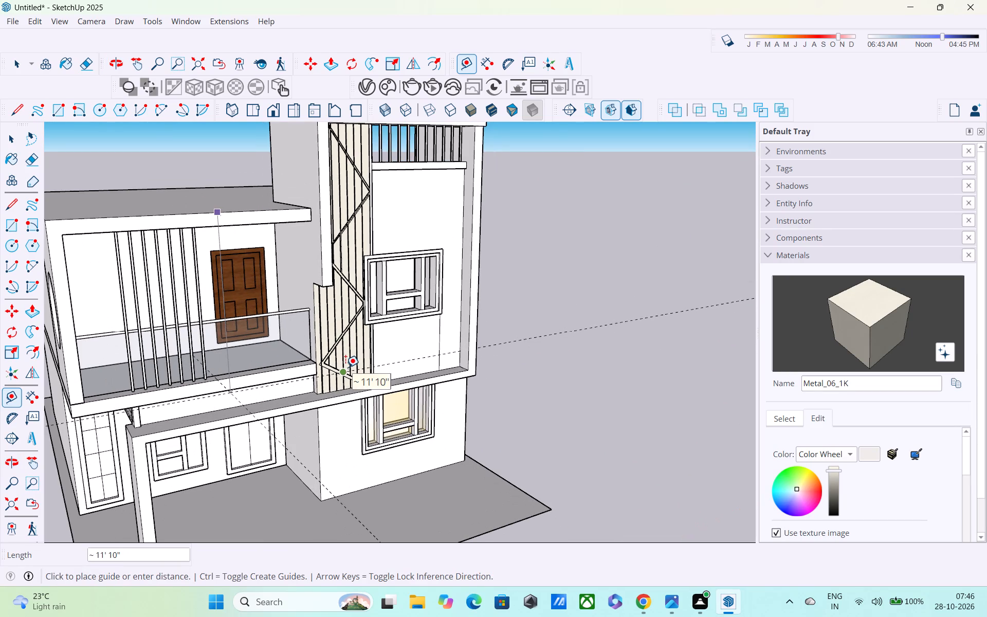
pyautogui.scroll(-4, 345, 367)
pyautogui.moveTo(345, 367); pyautogui.dragTo(395, 401, button='middle')
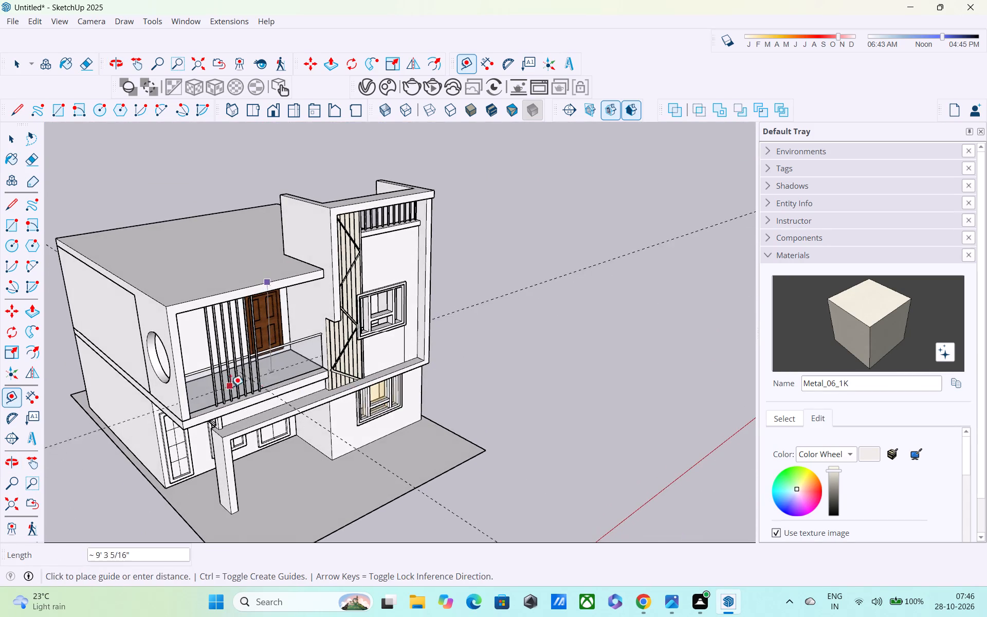
pyautogui.scroll(4, 230, 387)
pyautogui.moveTo(155, 348); pyautogui.dragTo(137, 310, button='middle')
pyautogui.press('space')
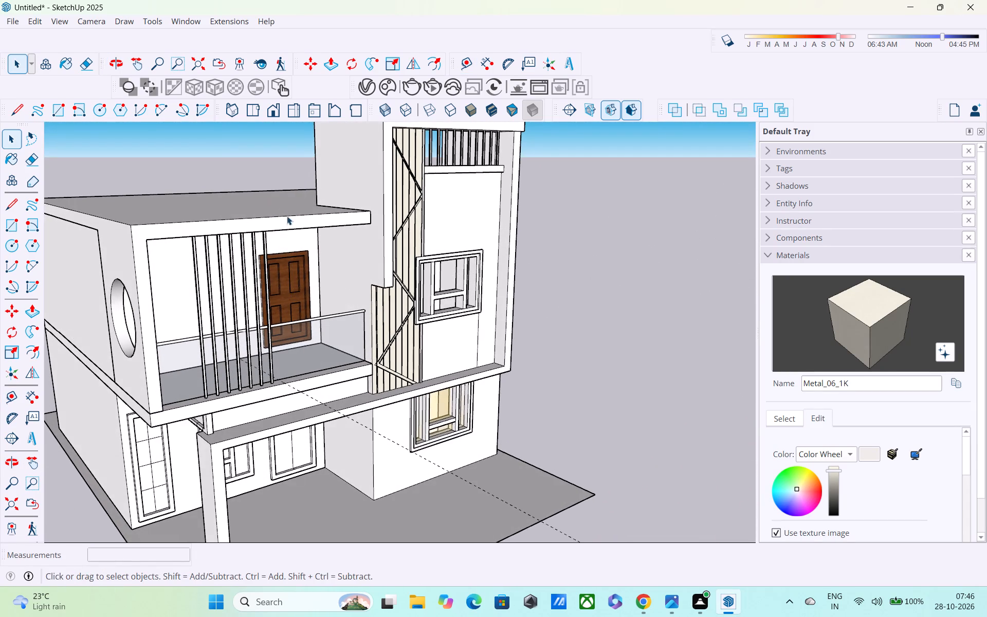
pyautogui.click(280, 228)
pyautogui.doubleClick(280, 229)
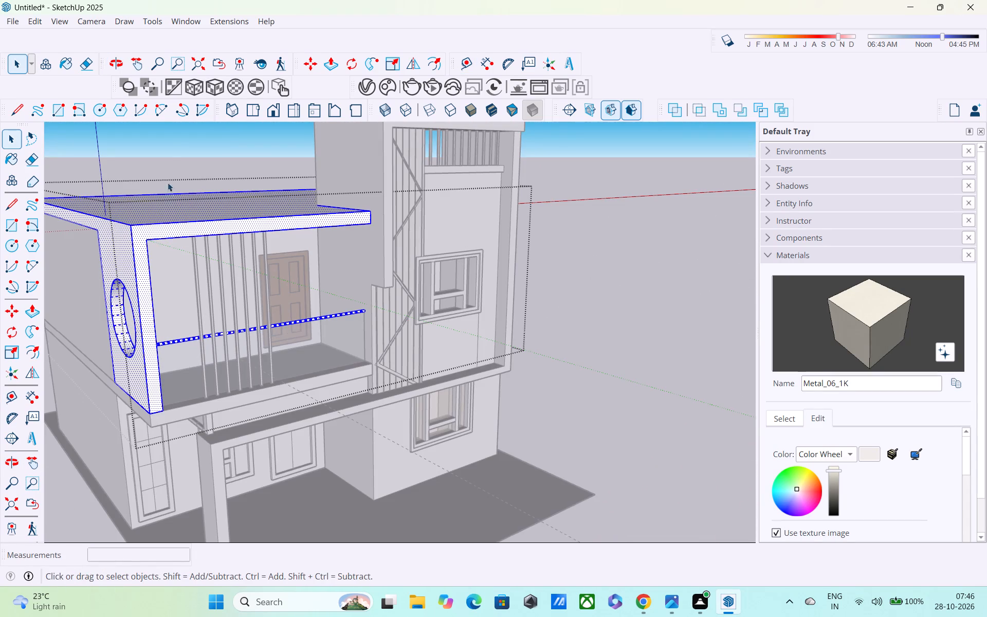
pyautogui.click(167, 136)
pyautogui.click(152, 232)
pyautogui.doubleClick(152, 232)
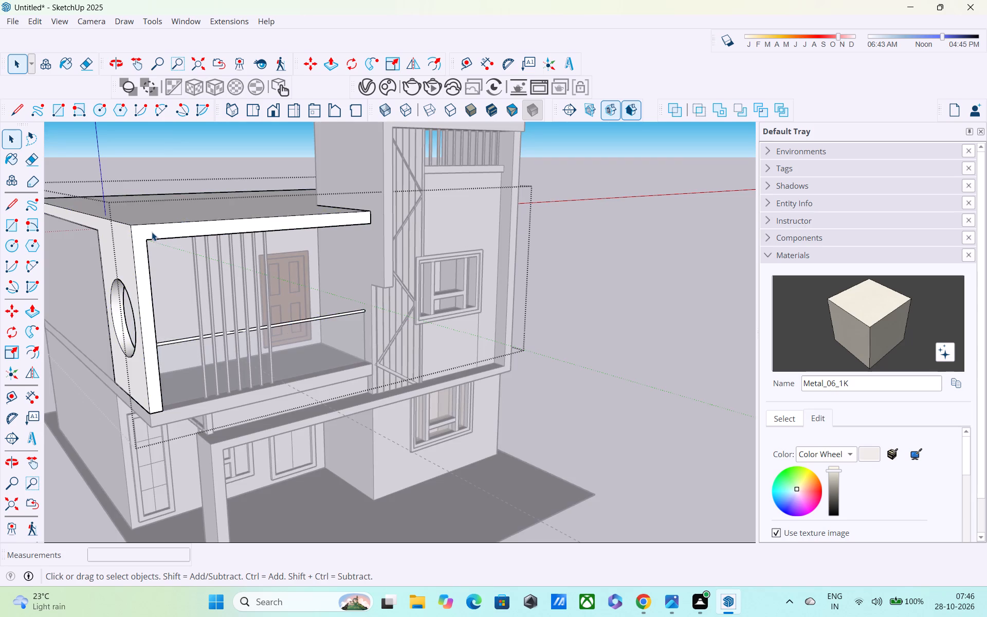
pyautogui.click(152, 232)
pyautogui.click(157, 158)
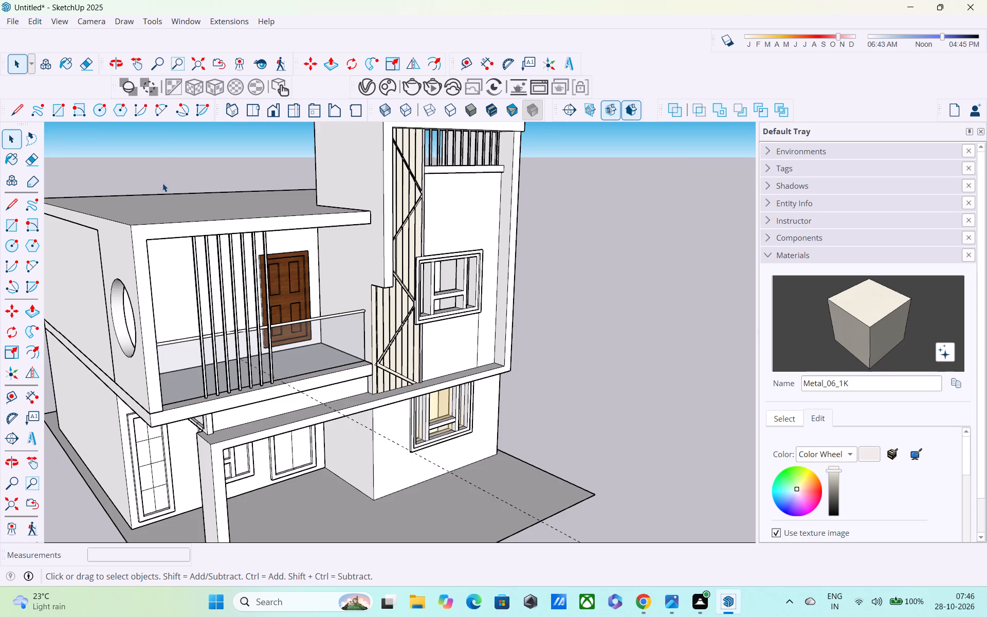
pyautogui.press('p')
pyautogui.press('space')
# Extend the front face of the upper balcony's roof and side-wall frame outward by 1' 6" with Push/Pull.
pyautogui.click(146, 238)
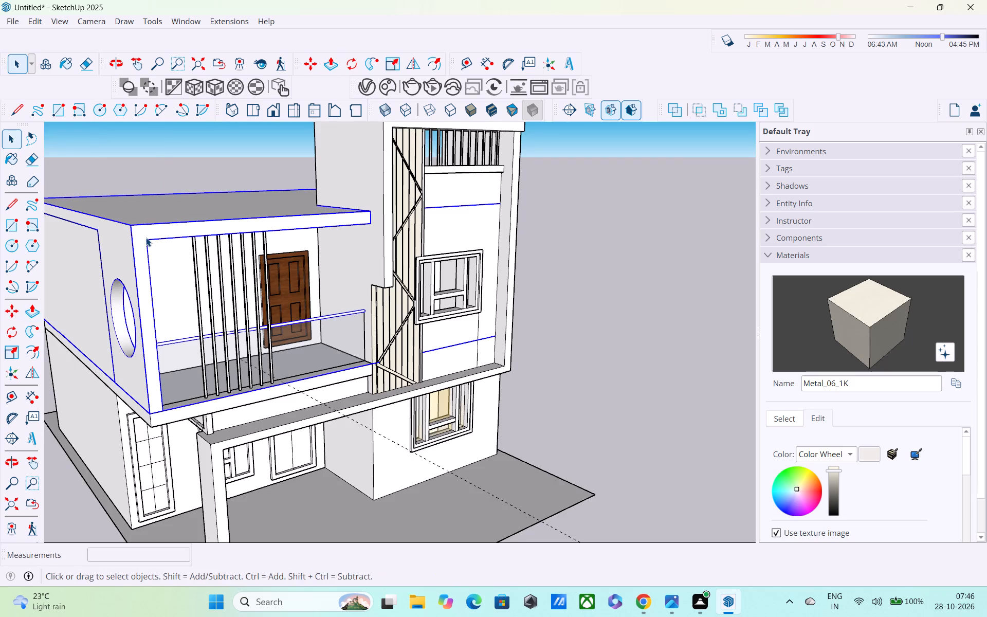
pyautogui.doubleClick(146, 238)
pyautogui.press('p')
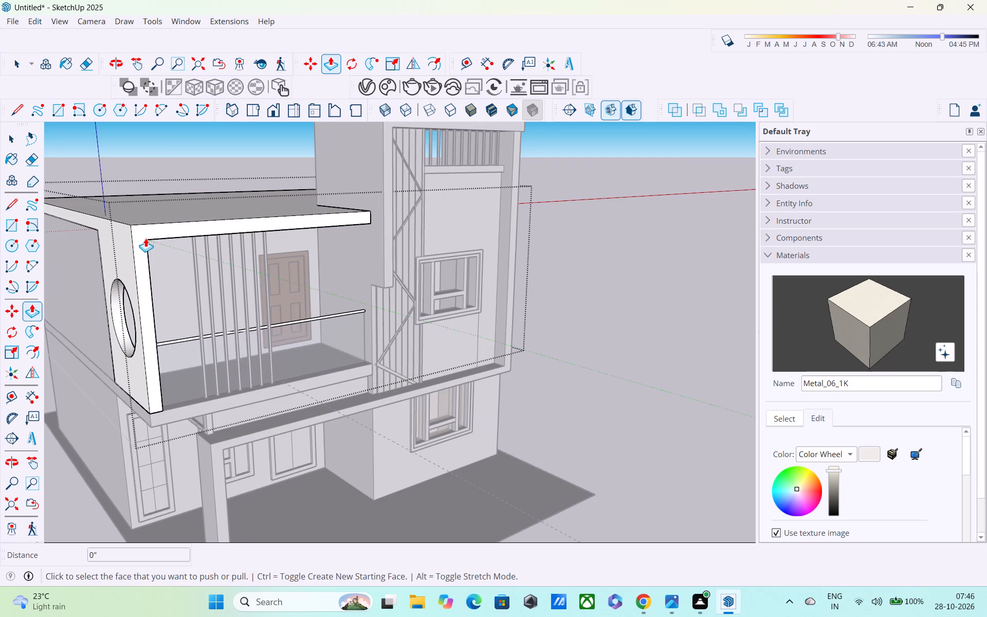
pyautogui.click(137, 233)
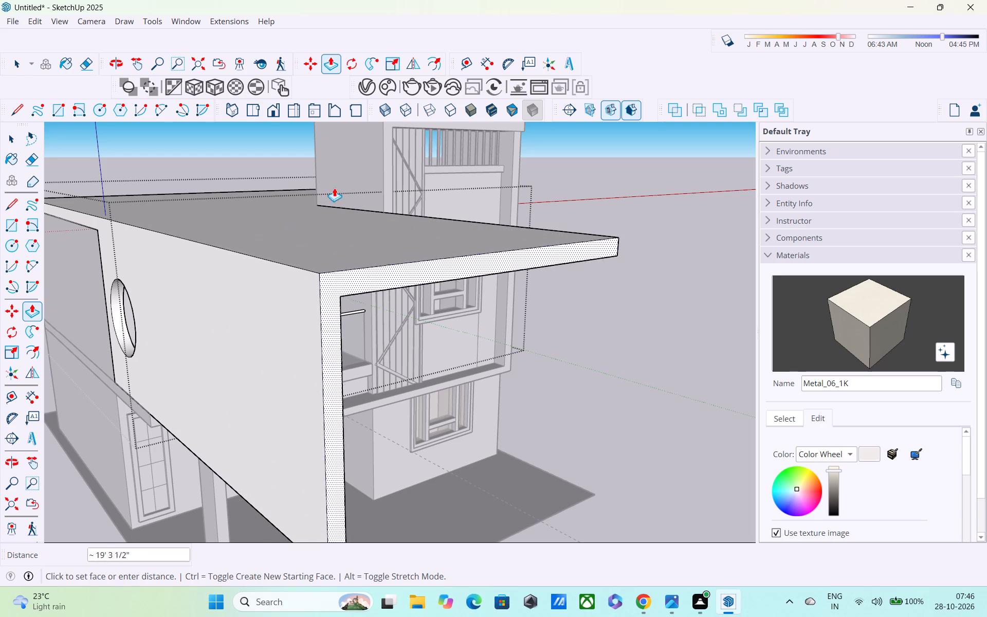
pyautogui.click(383, 180)
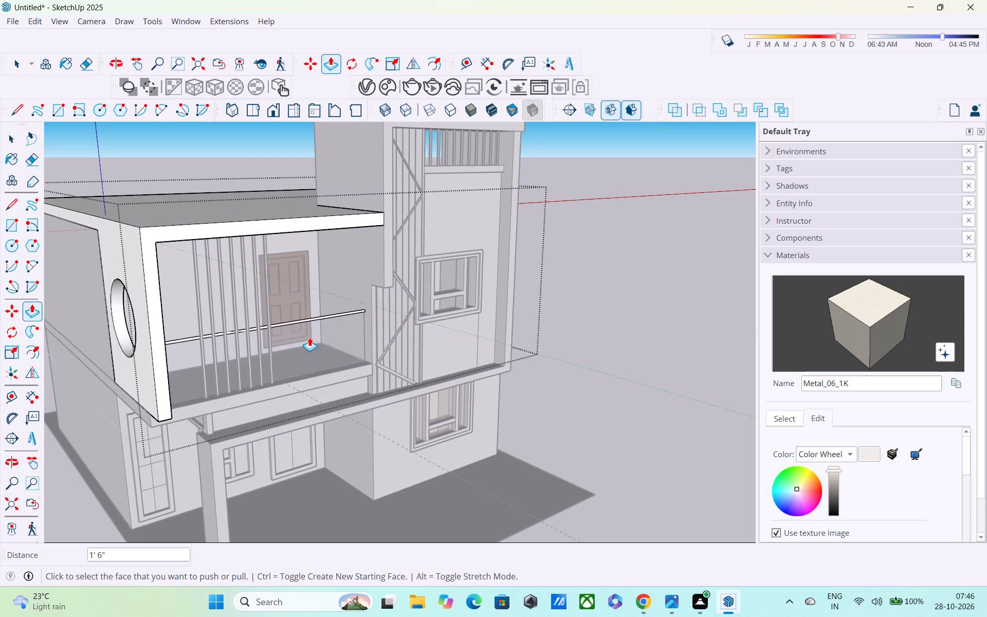
# Extend the front face of the balcony floor slab outward by 1' 6", matching the bottom of the side-wall frame.
pyautogui.moveTo(309, 338); pyautogui.dragTo(257, 280, button='middle')
pyautogui.scroll(2, 168, 369)
pyautogui.press('space')
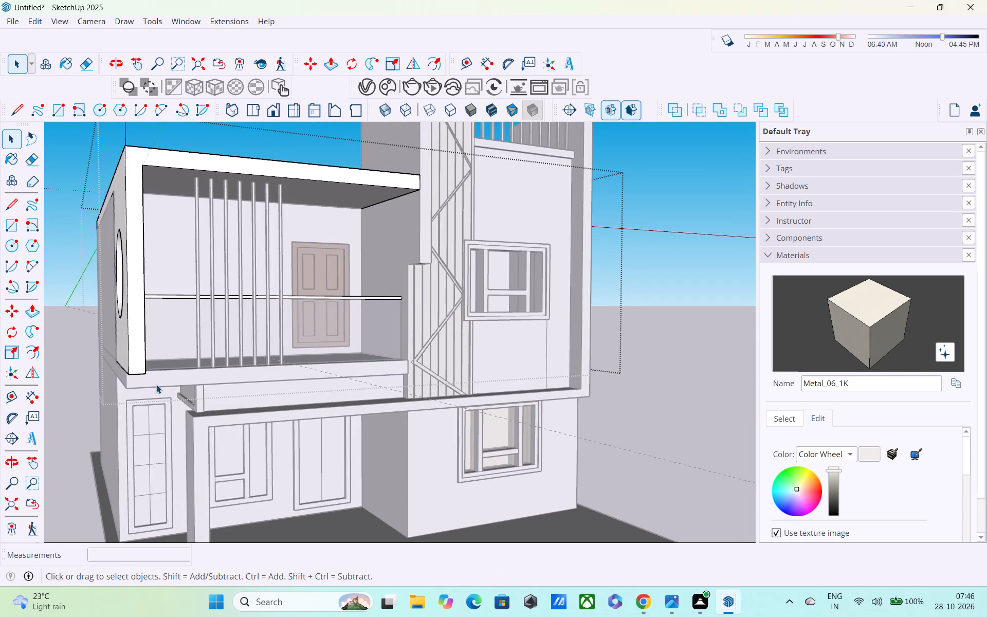
pyautogui.tripleClick(156, 385)
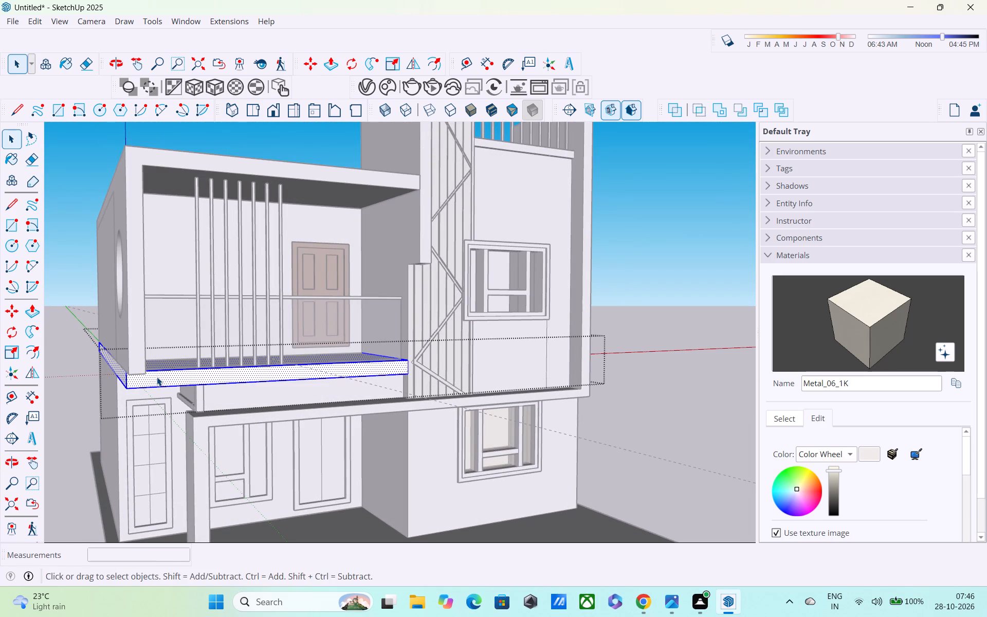
pyautogui.press('p')
pyautogui.click(156, 373)
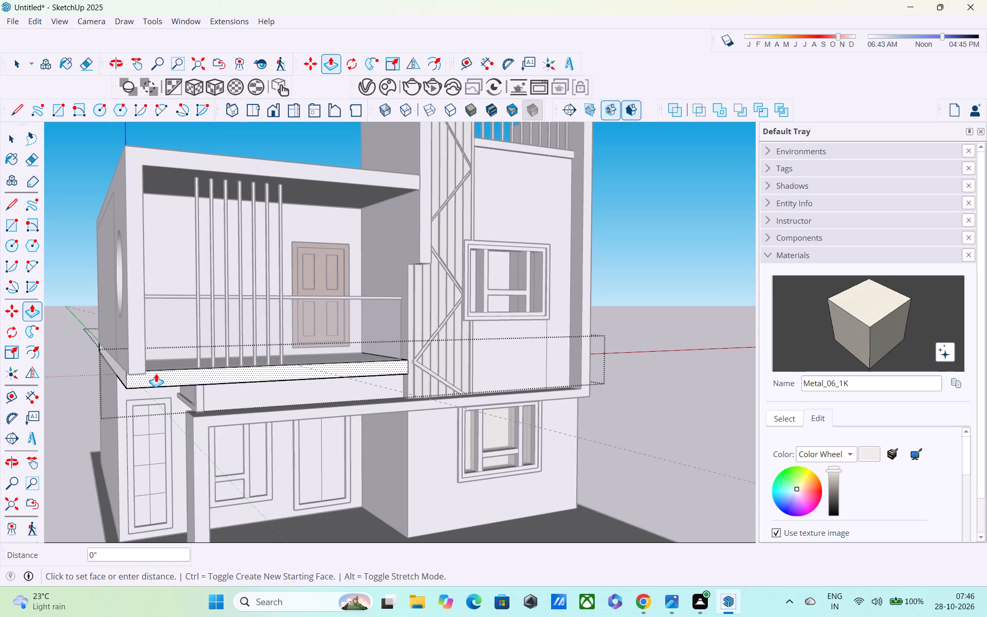
pyautogui.click(139, 370)
# Examine the front and tower-side end of the balcony floor slab in relation to the beam below and the slatted panel.
pyautogui.moveTo(180, 372); pyautogui.dragTo(180, 378, button='middle')
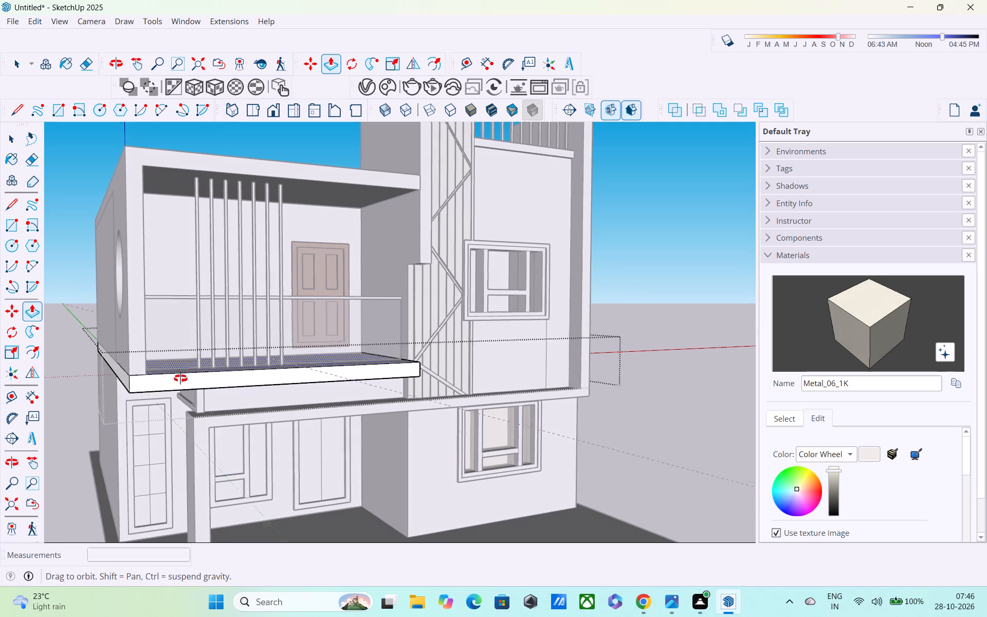
pyautogui.moveTo(180, 378); pyautogui.dragTo(106, 423, button='middle')
pyautogui.scroll(1, 105, 423)
pyautogui.scroll(-4, 104, 412)
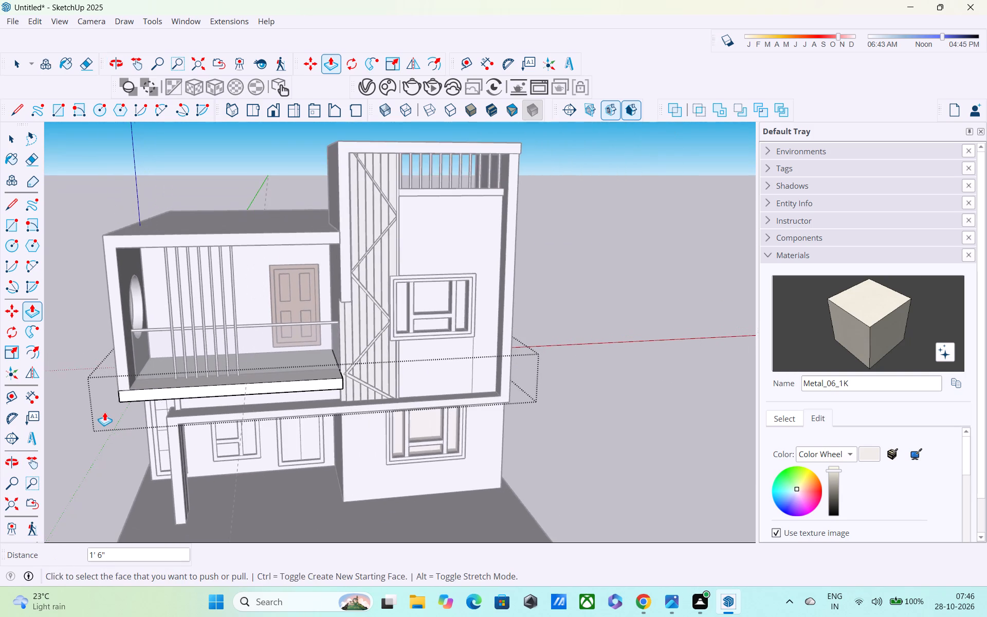
pyautogui.moveTo(278, 405); pyautogui.dragTo(41, 390, button='middle')
pyautogui.scroll(3, 254, 369)
pyautogui.scroll(4, 353, 358)
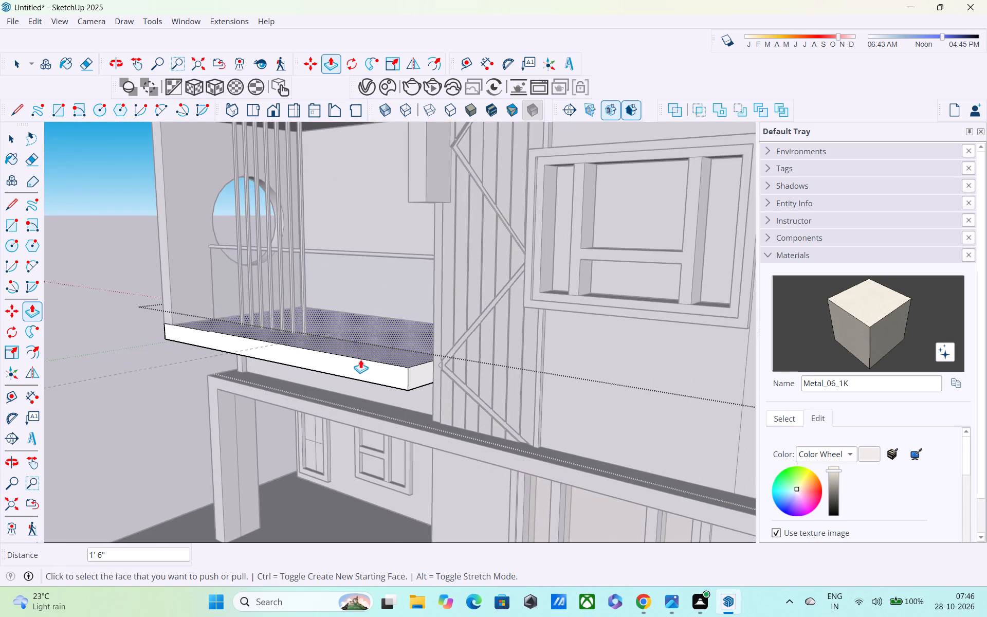
pyautogui.moveTo(363, 368); pyautogui.dragTo(386, 417, button='middle')
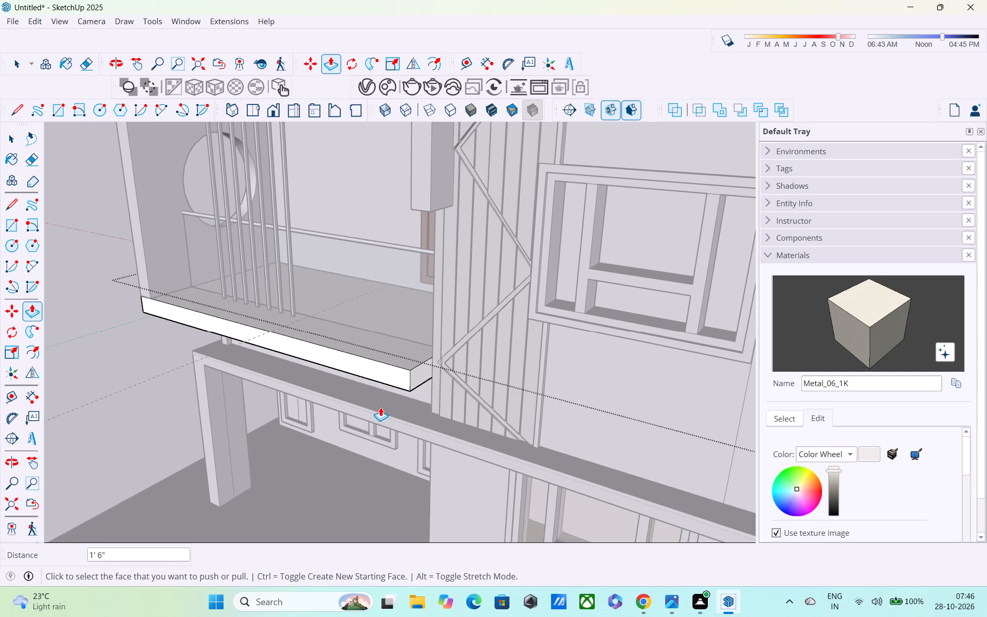
# Undo the forward extensions of the upper balcony's roof, side-wall frame and floor slab.
pyautogui.hotkey('ctrl', 'z')
pyautogui.hotkey('ctrl', 'z')
pyautogui.hotkey('ctrl', 'z')
pyautogui.hotkey('ctrl', 'z')
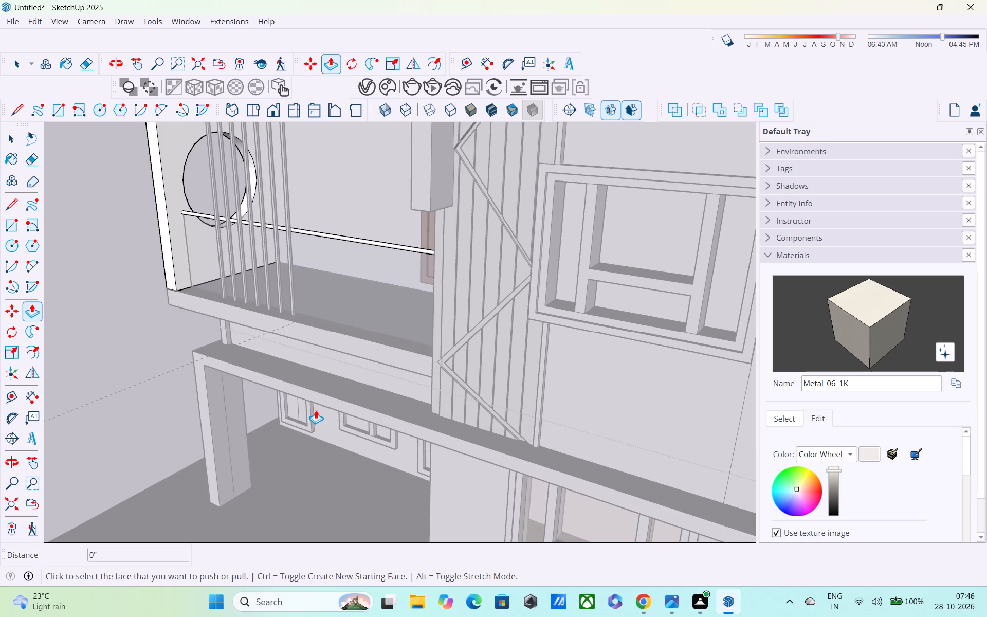
pyautogui.press('space')
pyautogui.click(126, 289)
# Examine the upper balcony's front, its side wall with the circular opening, and its roof slab from several angles.
pyautogui.moveTo(239, 320); pyautogui.dragTo(366, 288, button='middle')
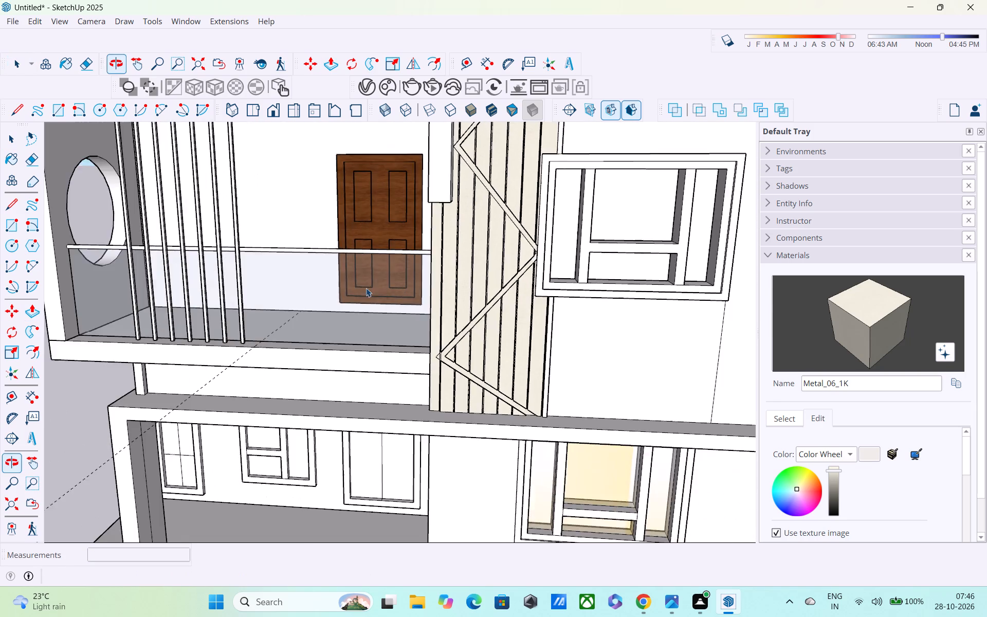
pyautogui.moveTo(366, 288); pyautogui.dragTo(368, 290, button='middle')
pyautogui.scroll(-6, 365, 280)
pyautogui.moveTo(345, 289); pyautogui.dragTo(349, 287, button='middle')
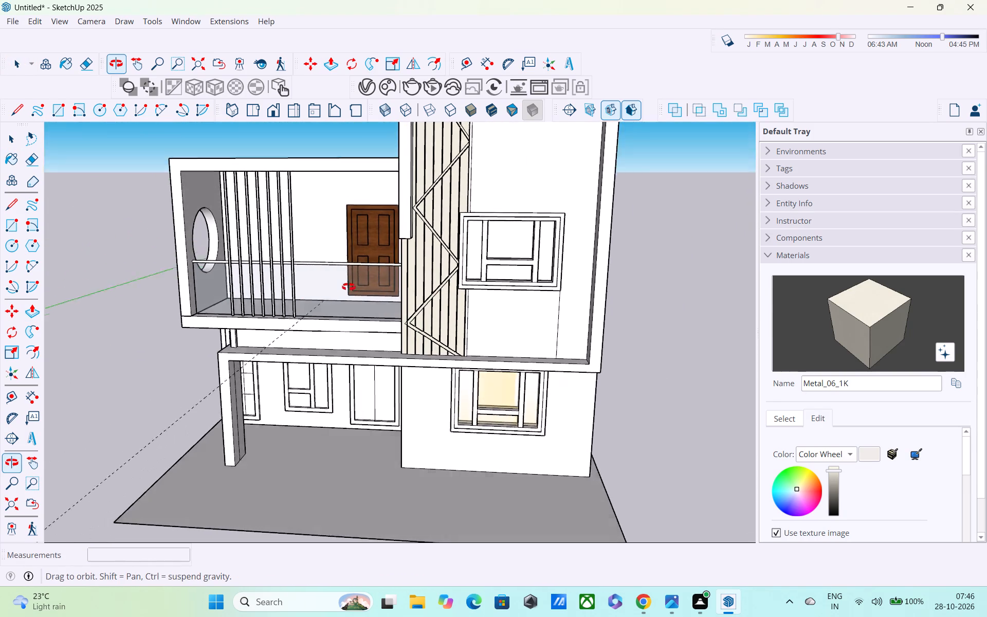
pyautogui.moveTo(349, 287); pyautogui.dragTo(344, 270, button='middle')
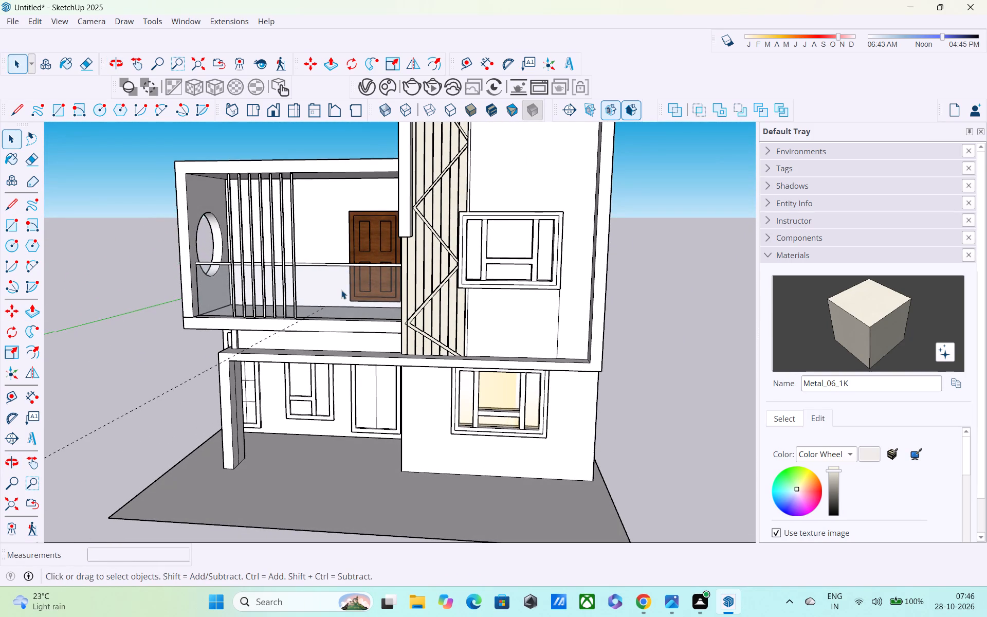
pyautogui.moveTo(340, 291); pyautogui.dragTo(873, 316, button='middle')
pyautogui.scroll(1, 808, 201)
pyautogui.moveTo(808, 201); pyautogui.dragTo(691, 338, button='middle')
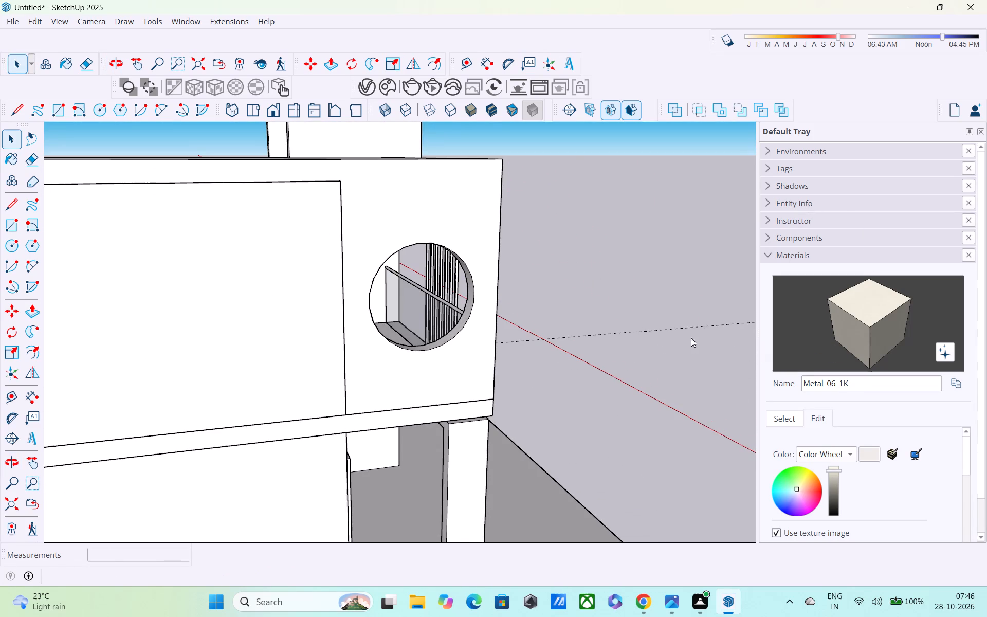
pyautogui.moveTo(691, 338); pyautogui.dragTo(690, 338, button='middle')
pyautogui.moveTo(495, 252); pyautogui.dragTo(334, 337, button='middle')
pyautogui.scroll(1, 339, 258)
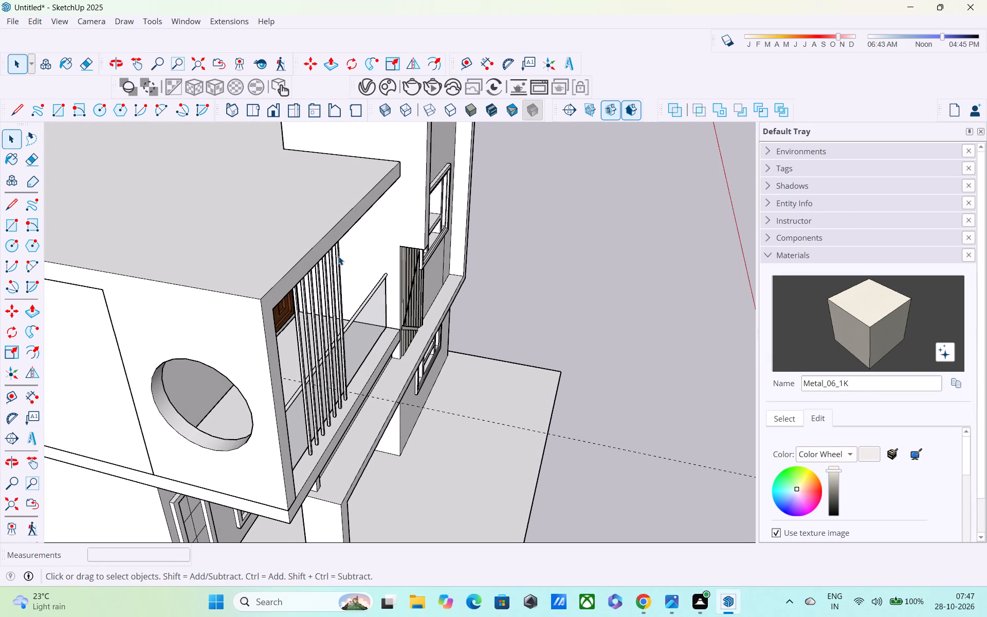
# Place a guide on the balcony roof 1' behind its front edge, and a second guide 9" behind the first.
pyautogui.moveTo(342, 260); pyautogui.dragTo(526, 353, button='middle')
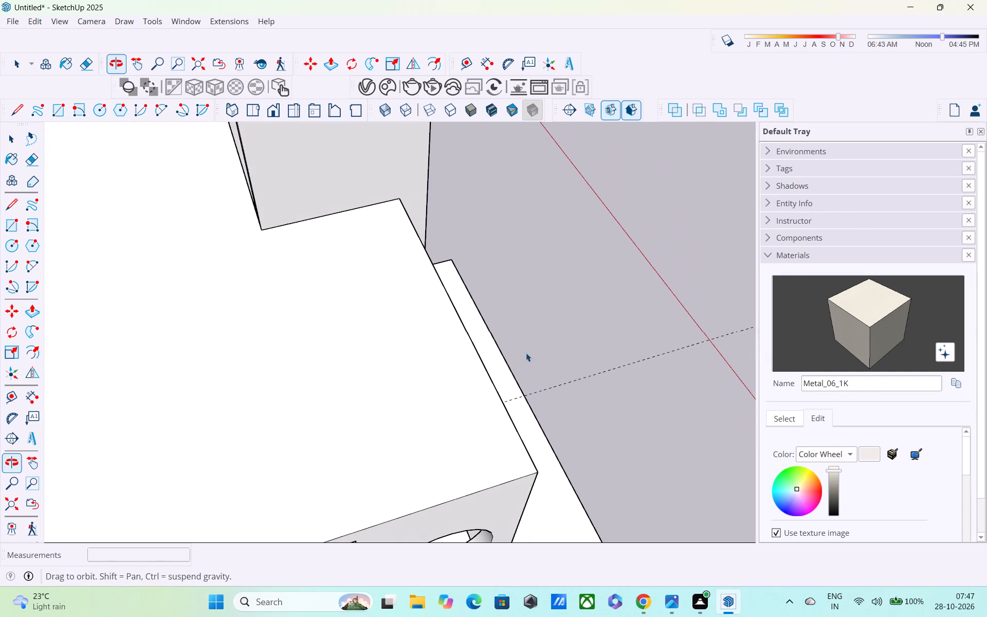
pyautogui.moveTo(526, 353); pyautogui.dragTo(516, 353, button='middle')
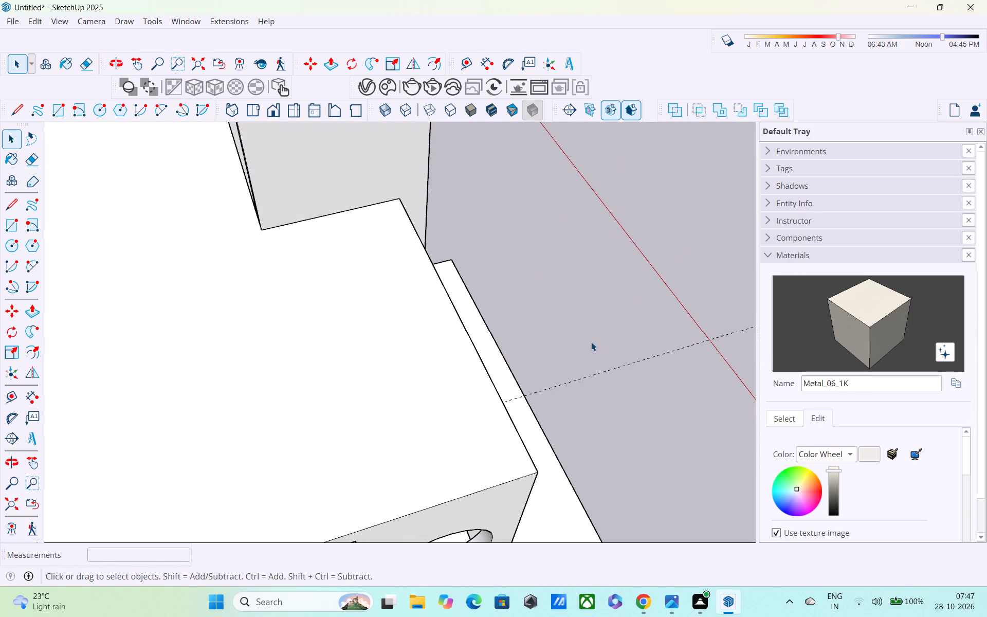
pyautogui.press('t')
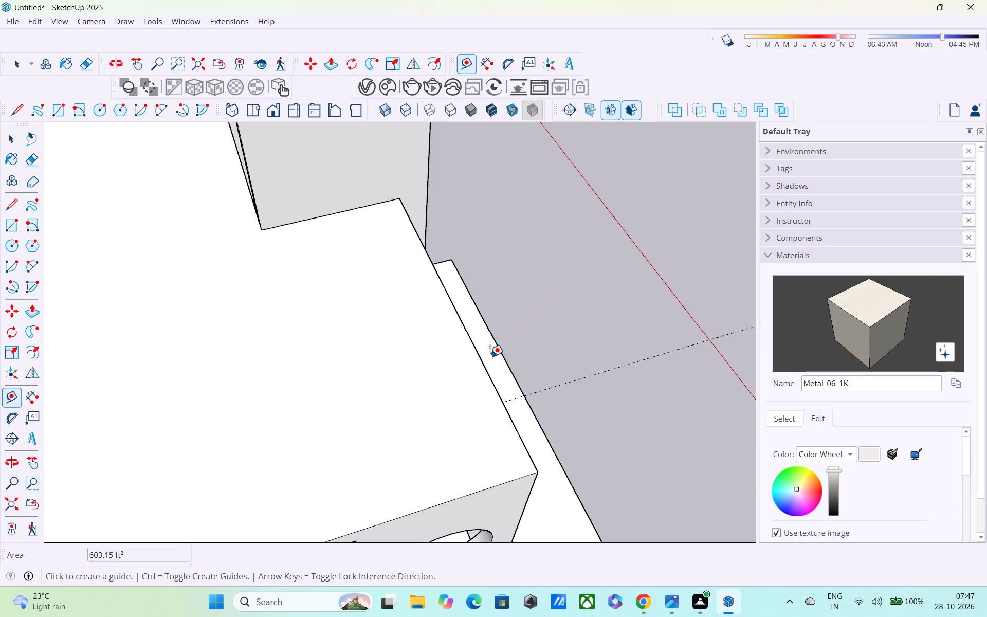
pyautogui.click(481, 360)
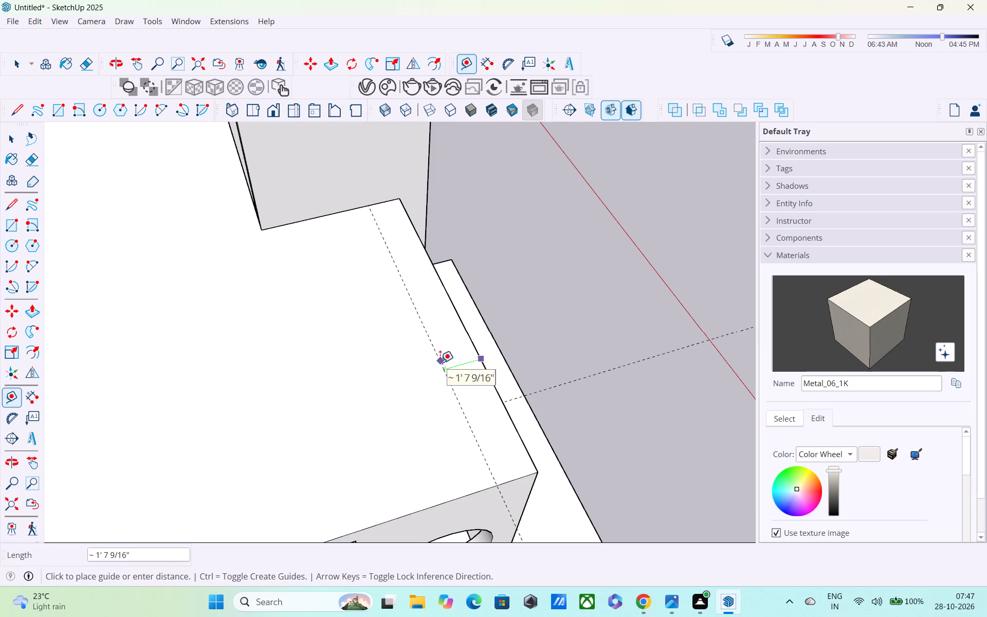
pyautogui.write("1'")
pyautogui.press('Return')
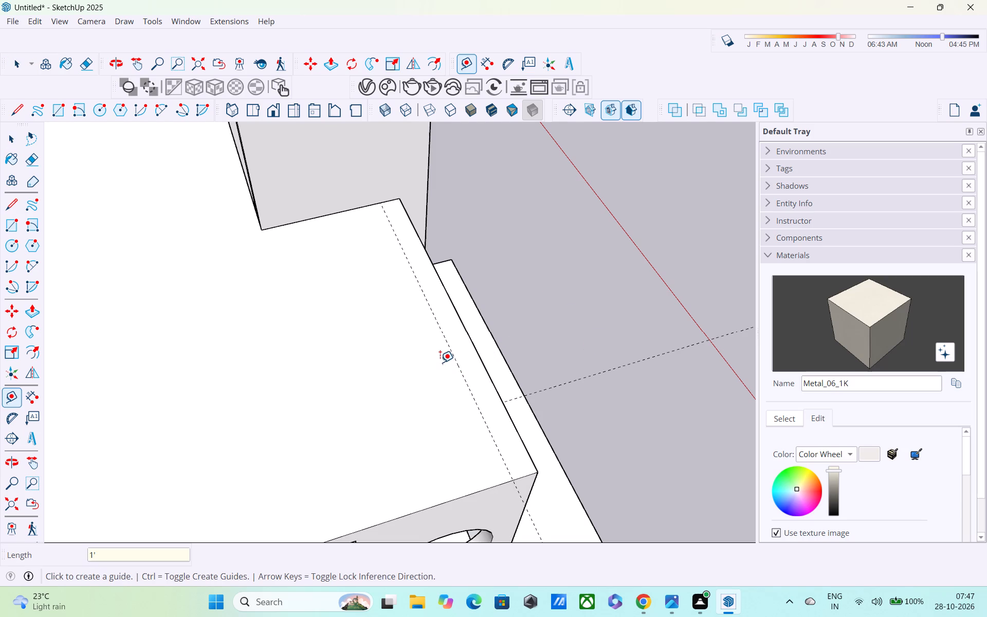
pyautogui.click(445, 341)
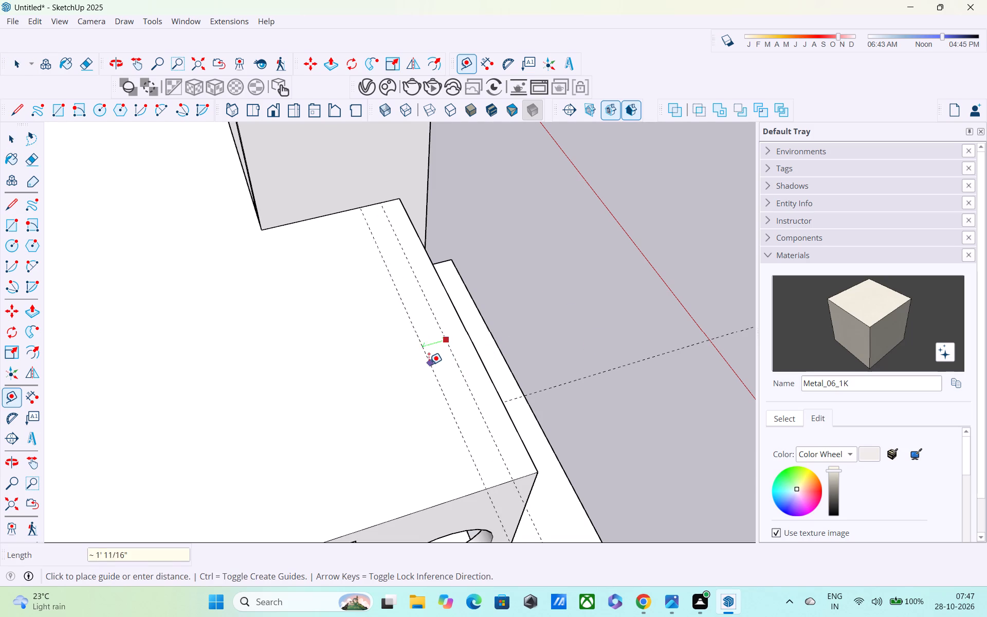
pyautogui.write('9"')
pyautogui.press('Return')
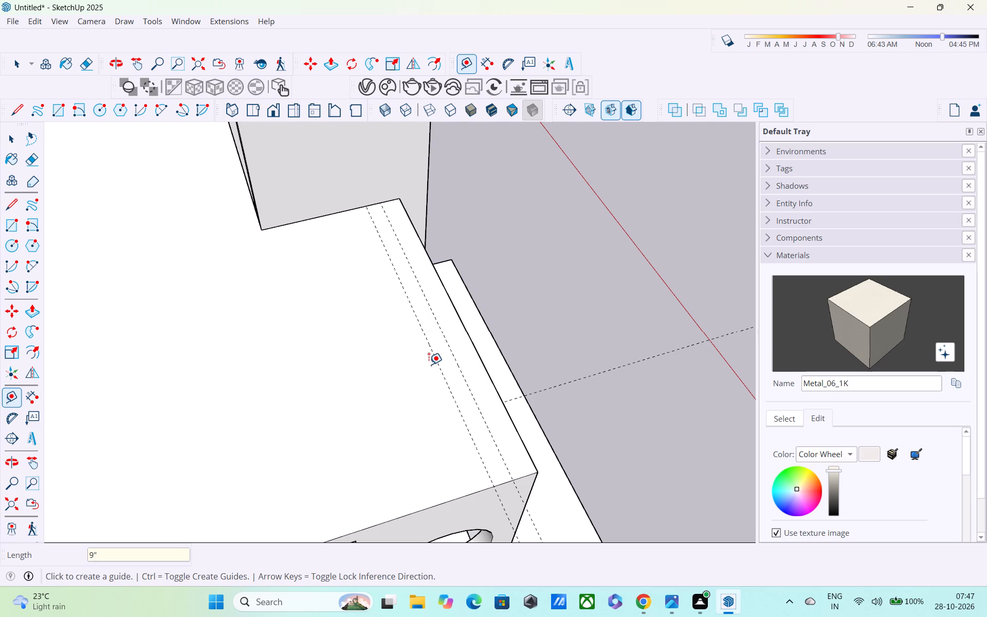
# Draw a 6' by 9" rectangle between the two roof guides, starting at the tower wall.
pyautogui.press('r')
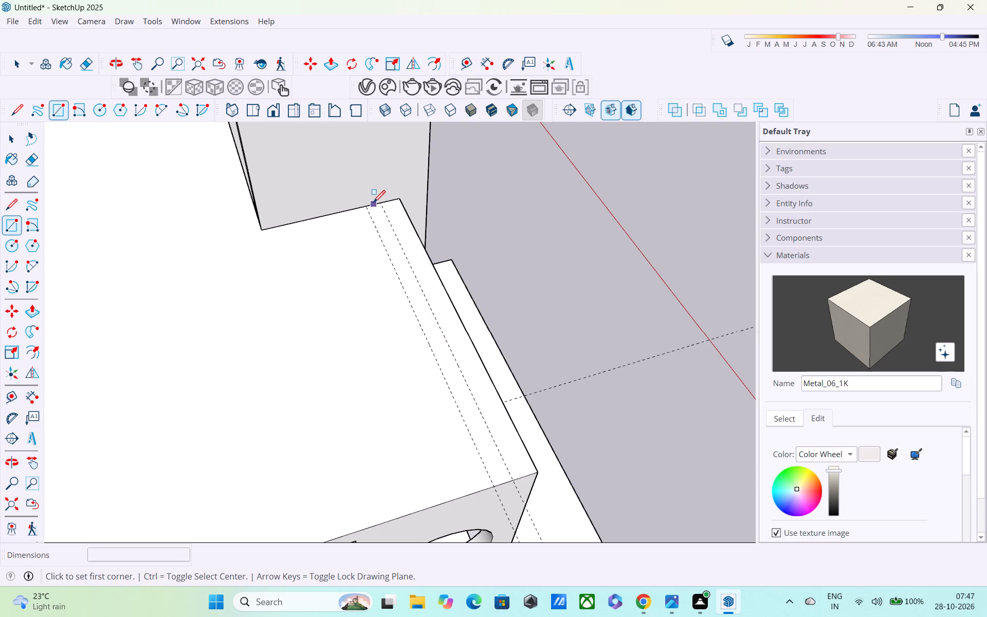
pyautogui.click(364, 209)
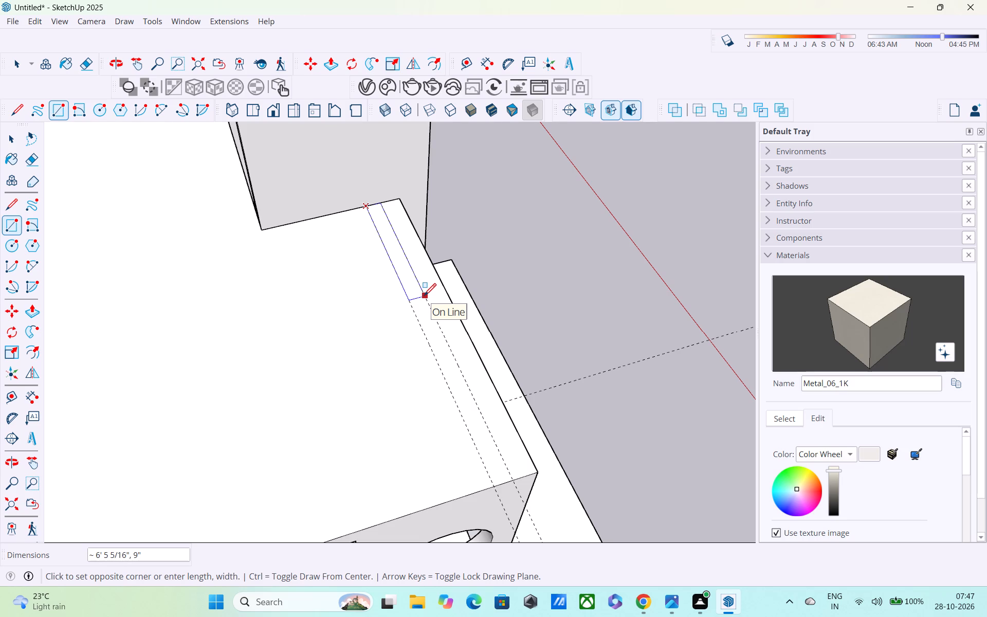
pyautogui.write("6'")
pyautogui.press('Return')
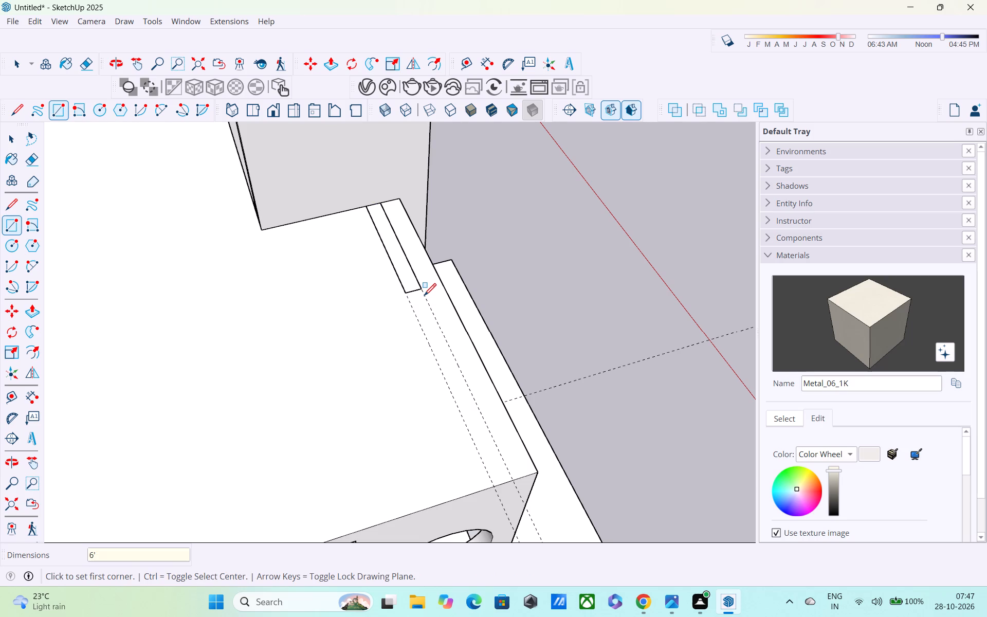
# Examine the rectangle's placement on the balcony roof in relation to the front elevation and the tower.
pyautogui.moveTo(417, 298); pyautogui.dragTo(3, 178, button='middle')
pyautogui.scroll(1, 9, 174)
pyautogui.scroll(-1, 66, 194)
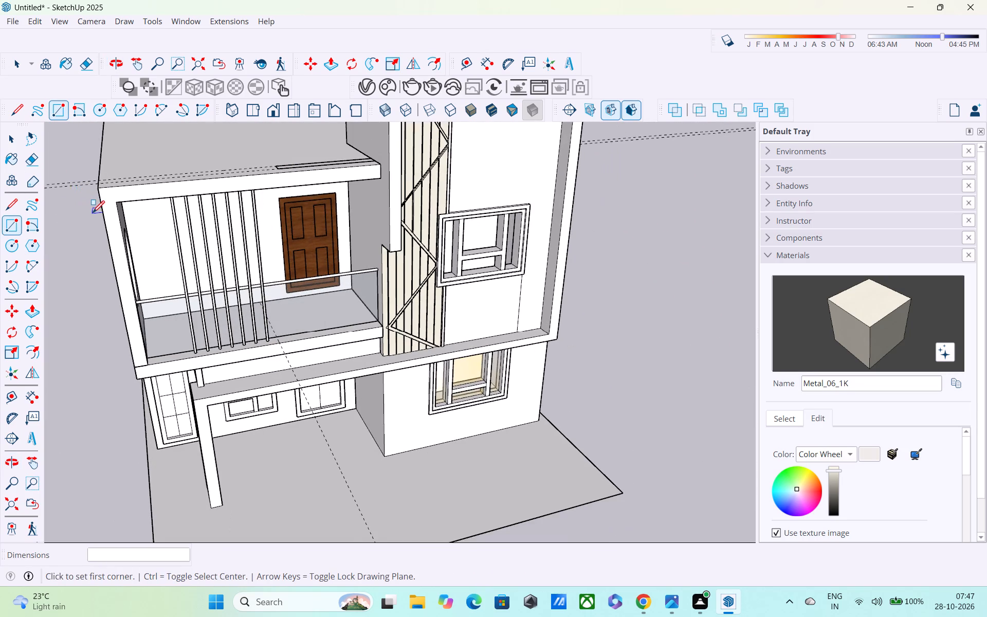
pyautogui.scroll(-1, 93, 214)
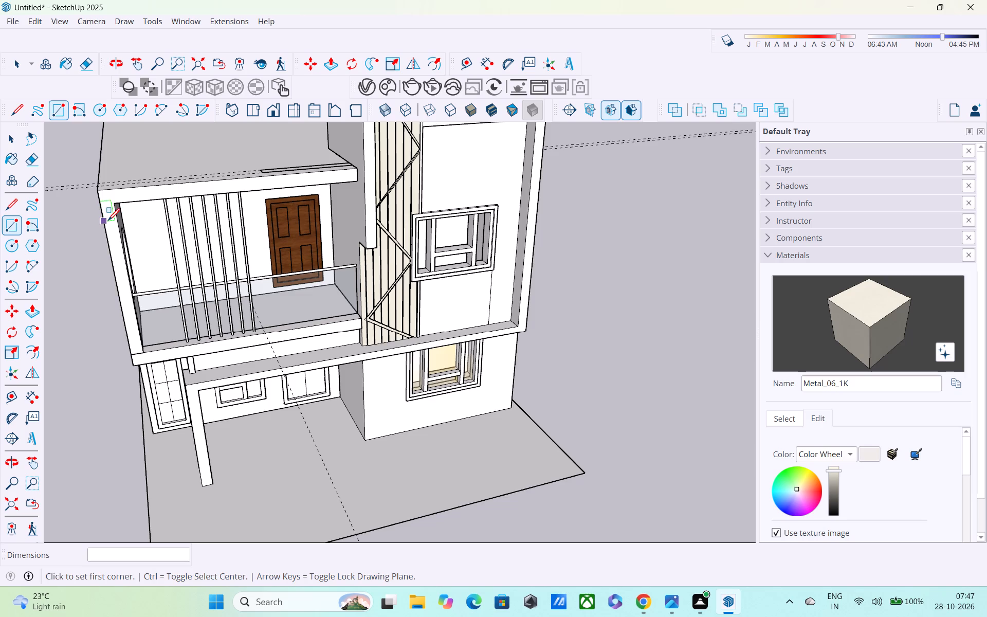
pyautogui.keyDown('shift'); pyautogui.moveTo(111, 222); pyautogui.dragTo(179, 308, button='middle'); pyautogui.keyUp('shift')
pyautogui.keyDown('shift'); pyautogui.scroll(1, 111, 222); pyautogui.keyUp('shift')
pyautogui.keyDown('shift'); pyautogui.scroll(-1, 176, 303); pyautogui.keyUp('shift')
pyautogui.scroll(3, 311, 239)
pyautogui.moveTo(306, 230); pyautogui.dragTo(239, 154, button='middle')
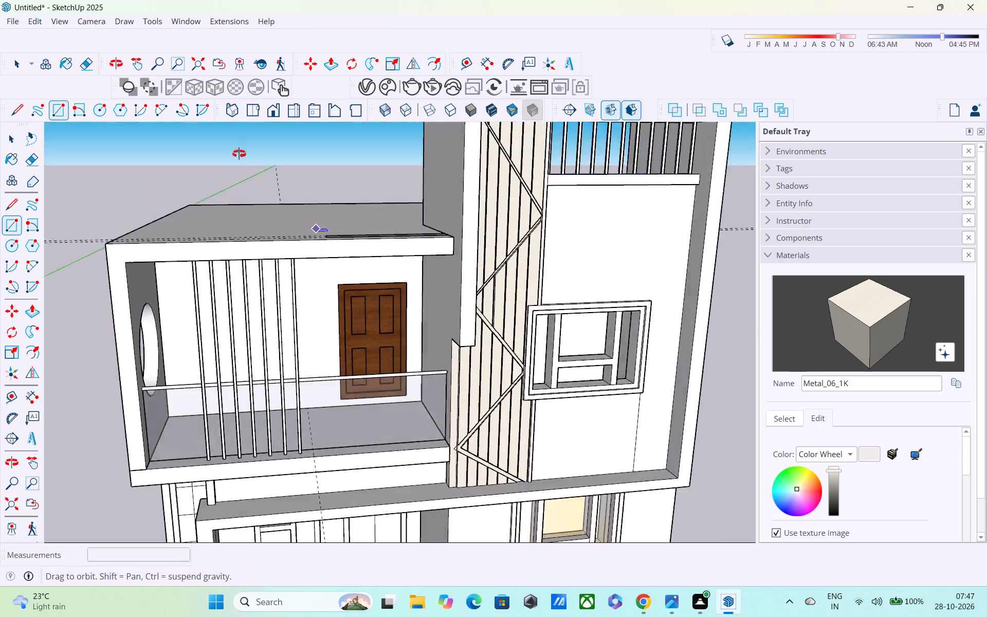
pyautogui.moveTo(239, 154); pyautogui.dragTo(199, 185, button='middle')
pyautogui.moveTo(223, 198); pyautogui.dragTo(222, 140, button='middle')
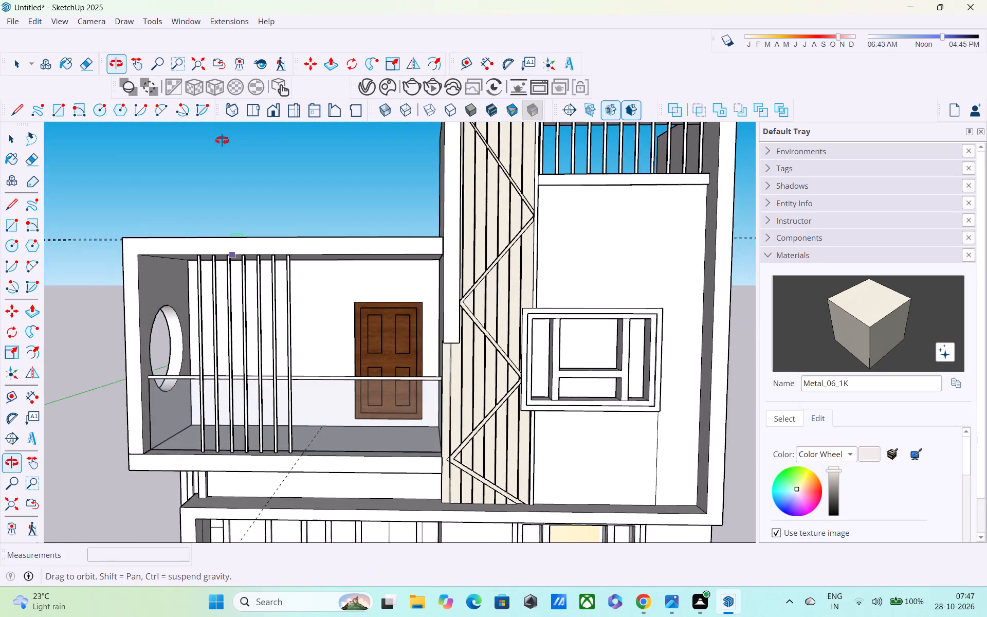
# Pull the rectangle on the balcony roof up 3' to form a parapet wall beside the tower.
pyautogui.moveTo(222, 140); pyautogui.dragTo(275, 312, button='middle')
pyautogui.press('space')
pyautogui.press('p')
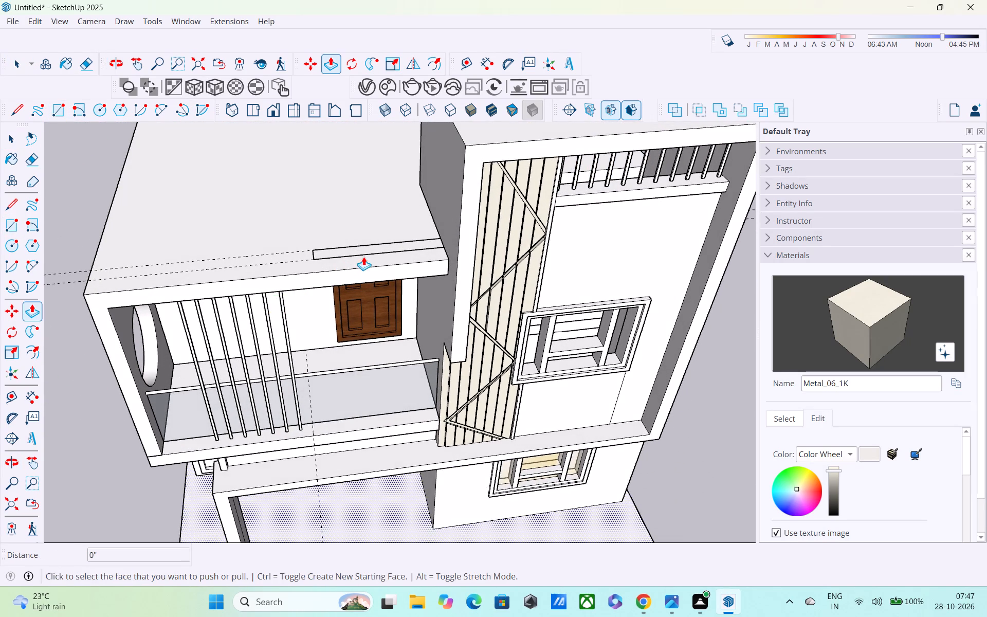
pyautogui.click(361, 246)
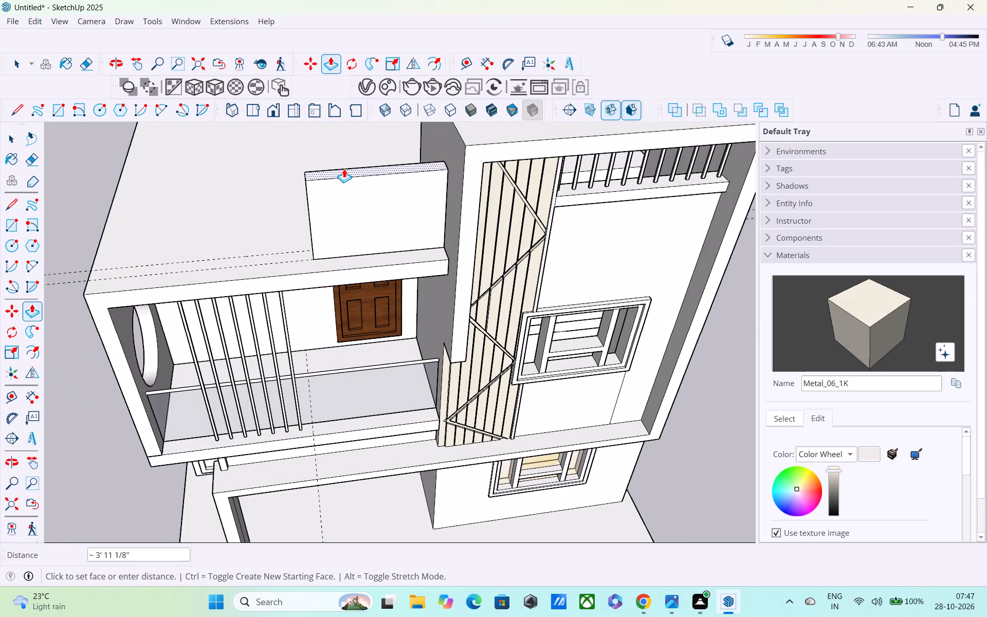
pyautogui.moveTo(344, 170); pyautogui.dragTo(342, 276, button='middle')
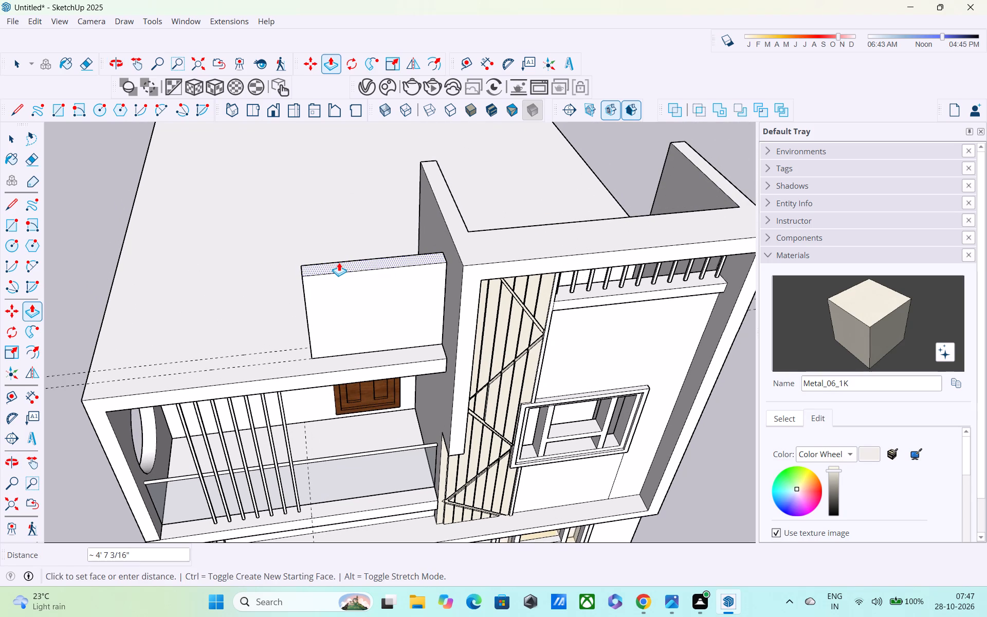
pyautogui.moveTo(339, 262); pyautogui.dragTo(341, 187, button='middle')
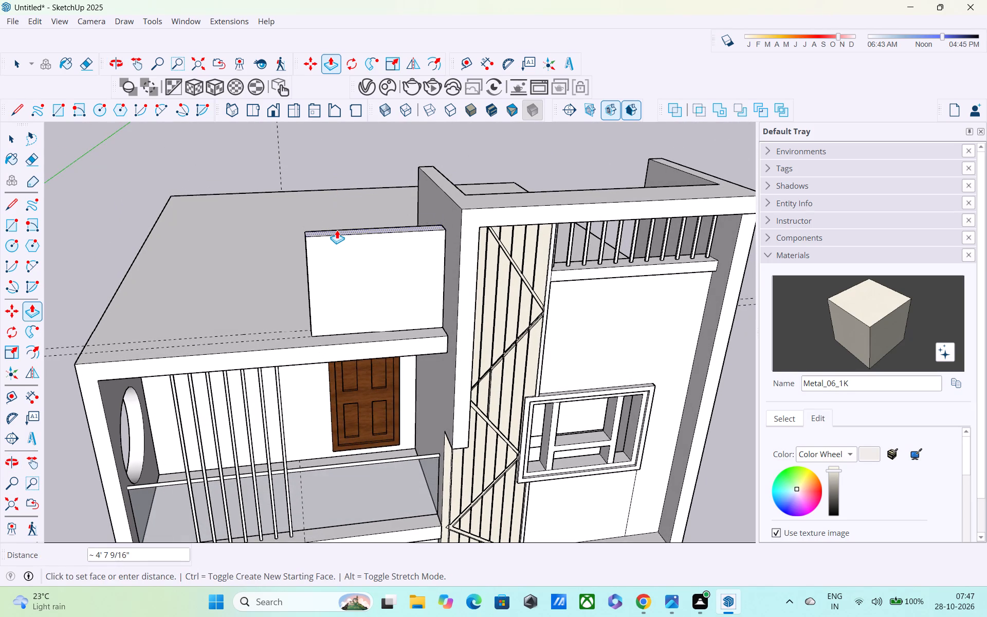
pyautogui.write("3'")
pyautogui.press('Return')
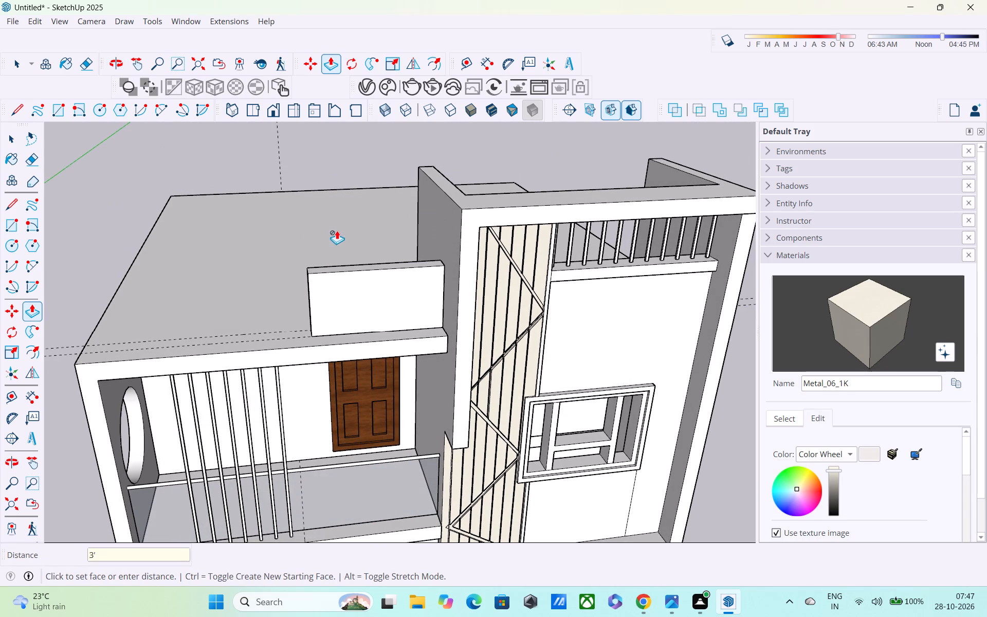
# Examine the parapet wall's proportions against the tower, roof slab and front elevation, including its free end.
pyautogui.scroll(2, 335, 231)
pyautogui.moveTo(334, 227); pyautogui.dragTo(318, 124, button='middle')
pyautogui.scroll(-4, 327, 155)
pyautogui.moveTo(342, 233); pyautogui.dragTo(337, 215, button='middle')
pyautogui.press('space')
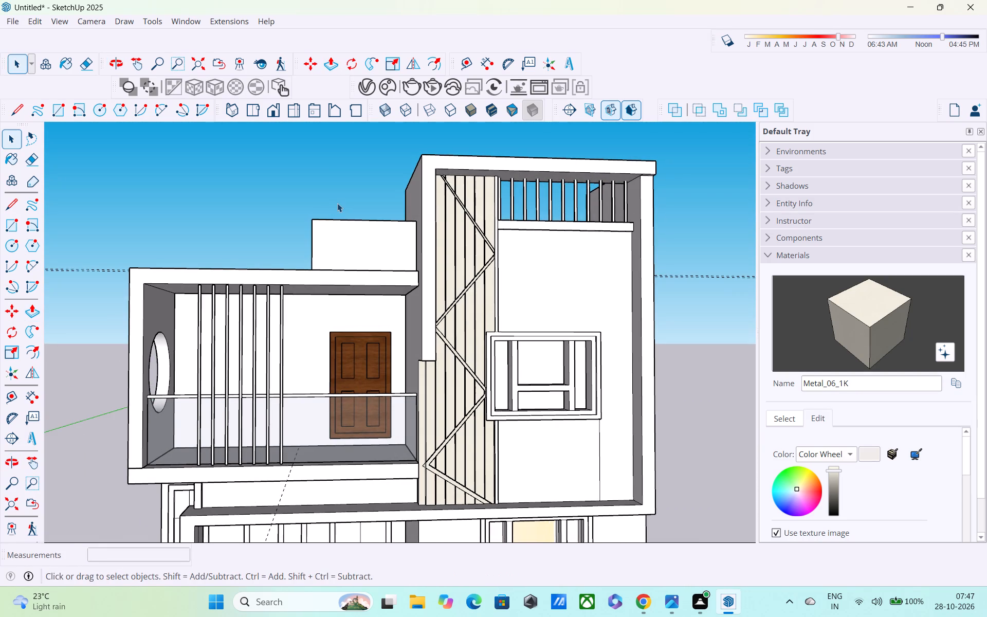
pyautogui.moveTo(337, 202); pyautogui.dragTo(357, 279, button='middle')
pyautogui.scroll(4, 332, 251)
pyautogui.moveTo(318, 230); pyautogui.dragTo(448, 275, button='middle')
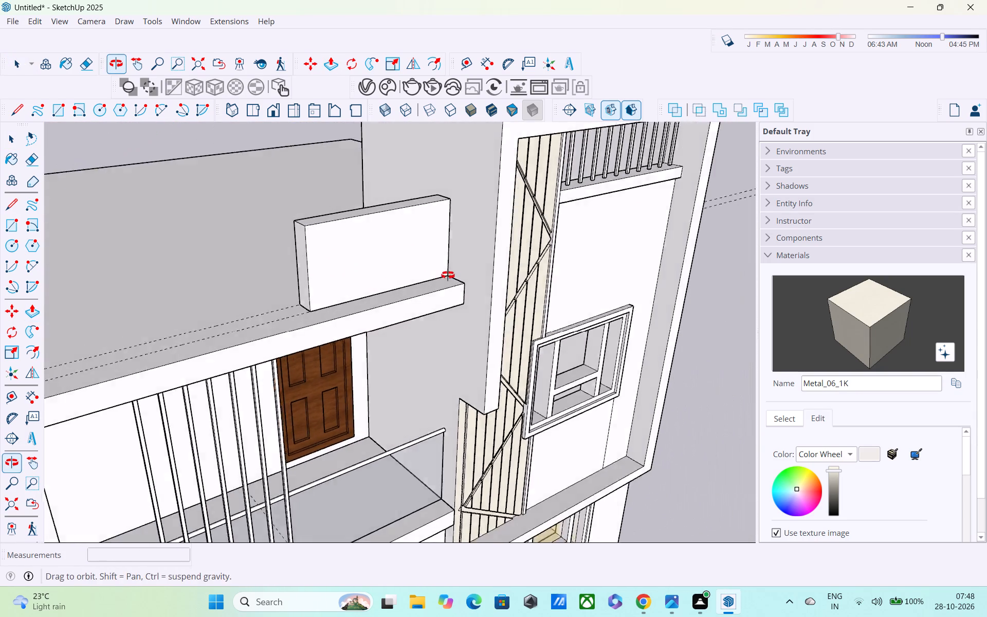
pyautogui.moveTo(448, 275); pyautogui.dragTo(463, 258, button='middle')
pyautogui.scroll(2, 322, 255)
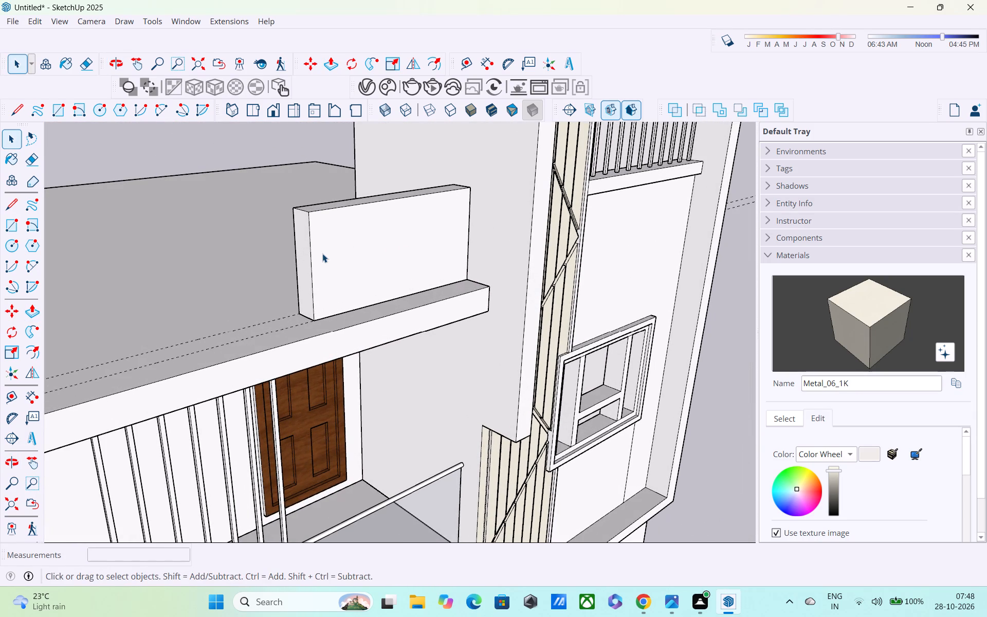
pyautogui.moveTo(315, 271); pyautogui.dragTo(143, 321, button='middle')
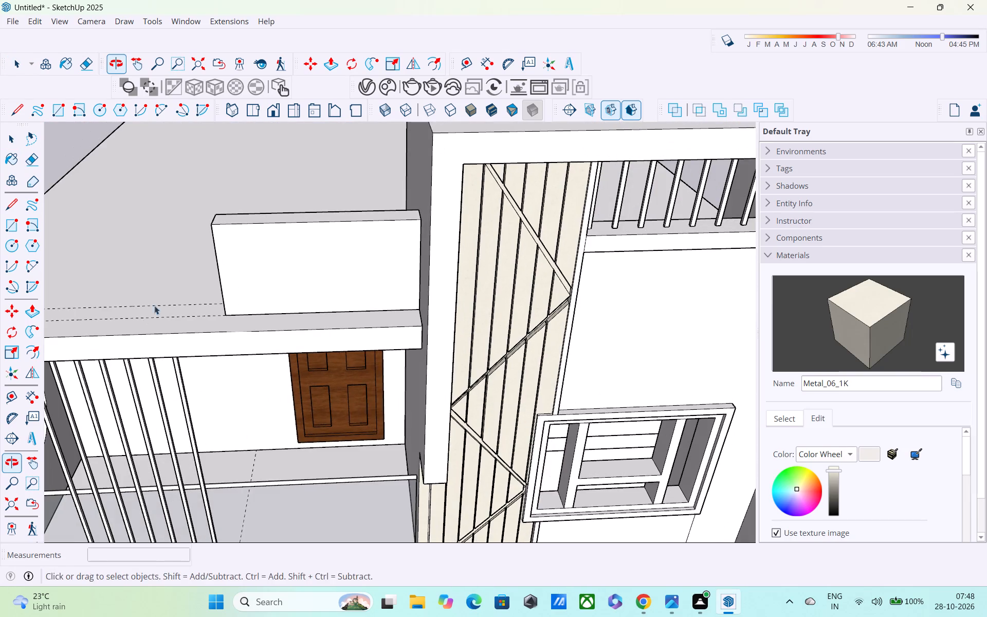
pyautogui.moveTo(223, 277); pyautogui.dragTo(527, 270, button='middle')
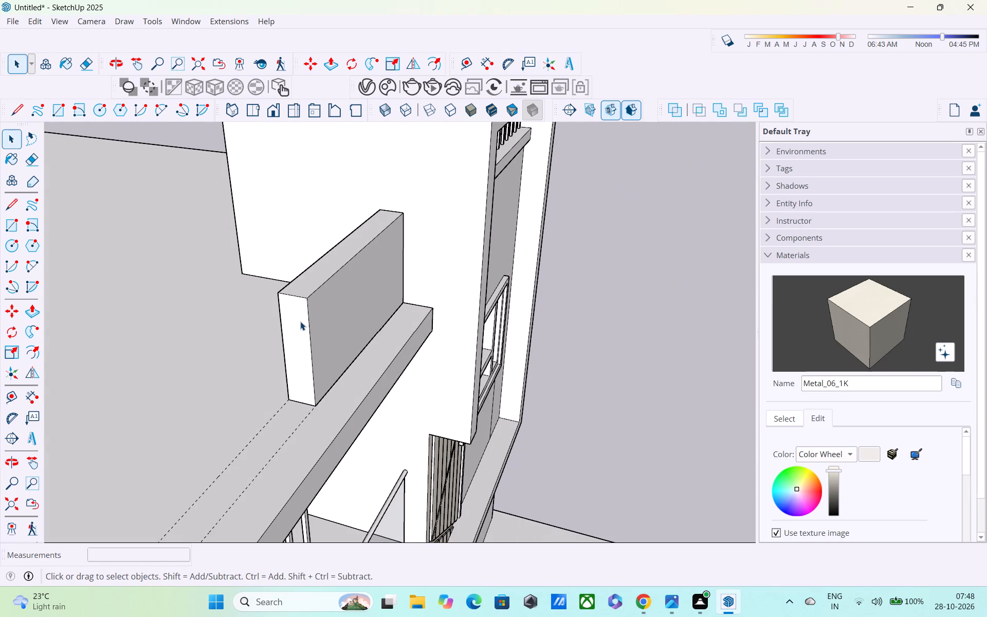
# Push the parapet wall's free end face toward the tower by about 5 7/8".
pyautogui.click(298, 319)
pyautogui.press('p')
pyautogui.click(297, 325)
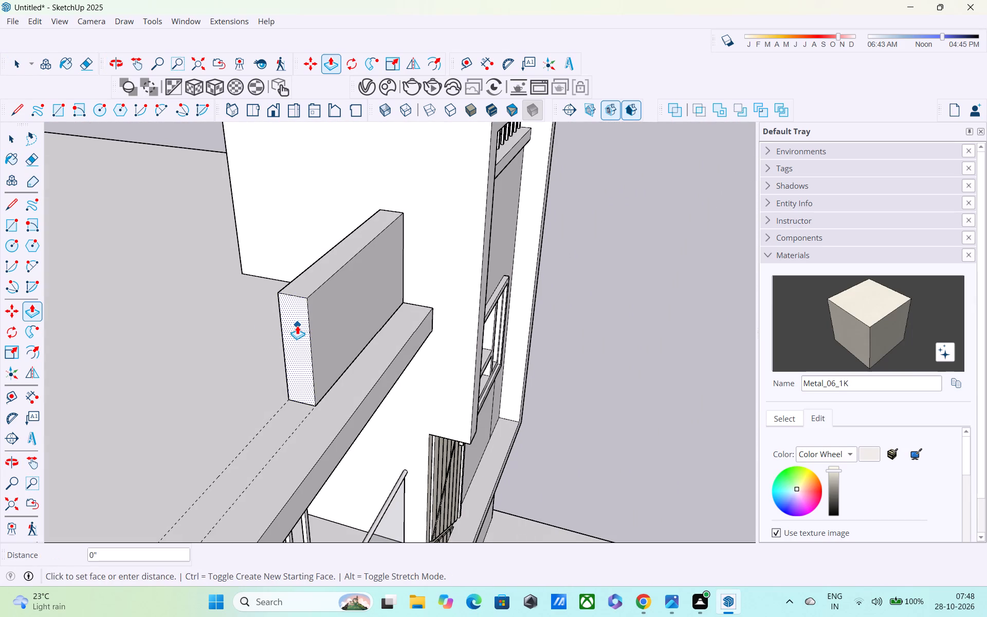
pyautogui.click(305, 314)
# Place a vertical guide near the free end of the parapet's front face and draw a 3' line along it, splitting off a narrow strip.
pyautogui.moveTo(325, 340); pyautogui.dragTo(123, 201, button='middle')
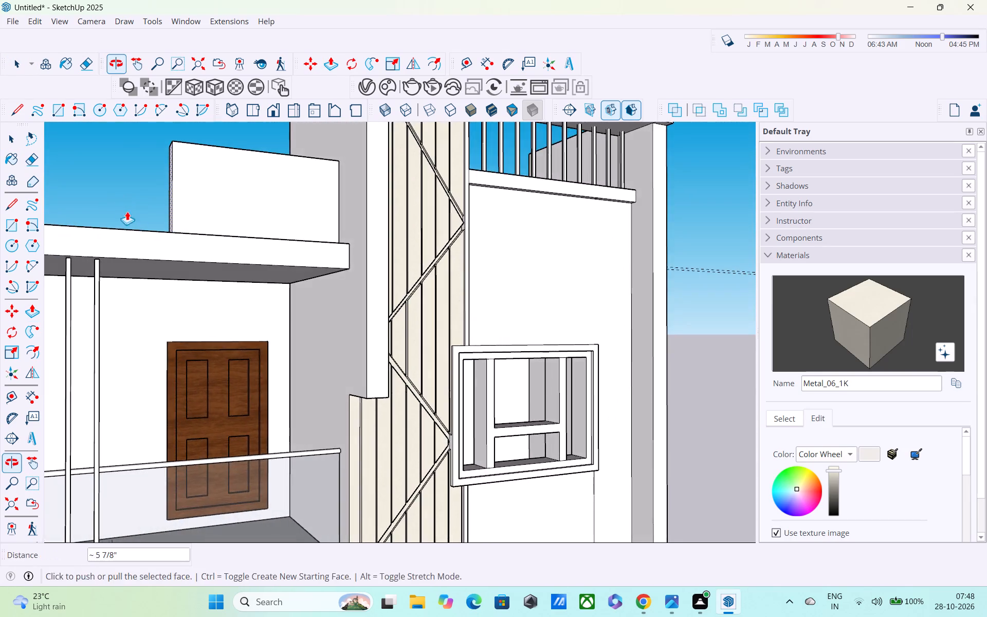
pyautogui.moveTo(151, 237); pyautogui.dragTo(94, 313, button='middle')
pyautogui.press('space')
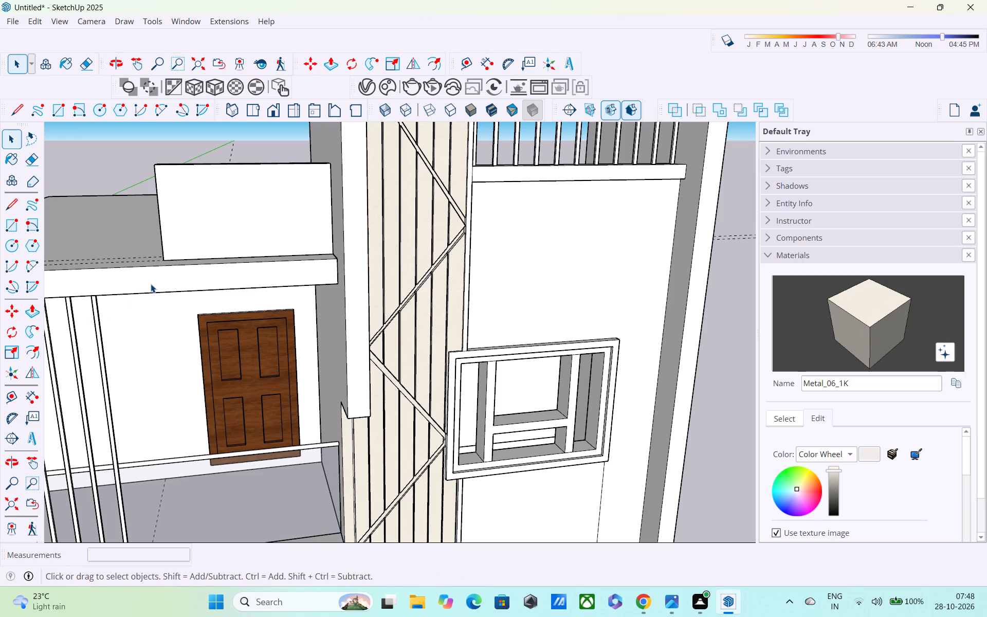
pyautogui.press('t')
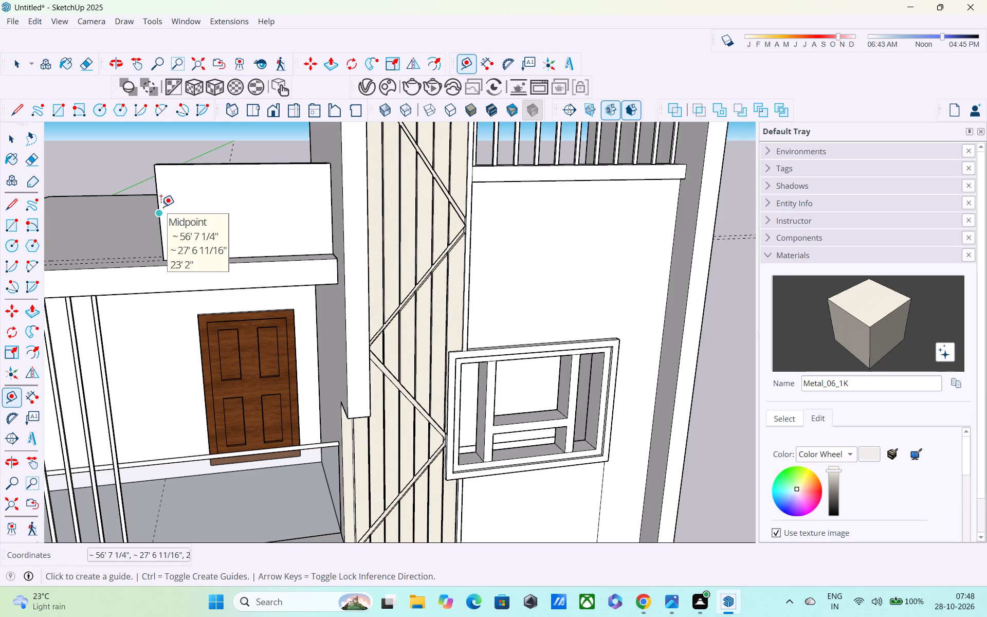
pyautogui.click(161, 207)
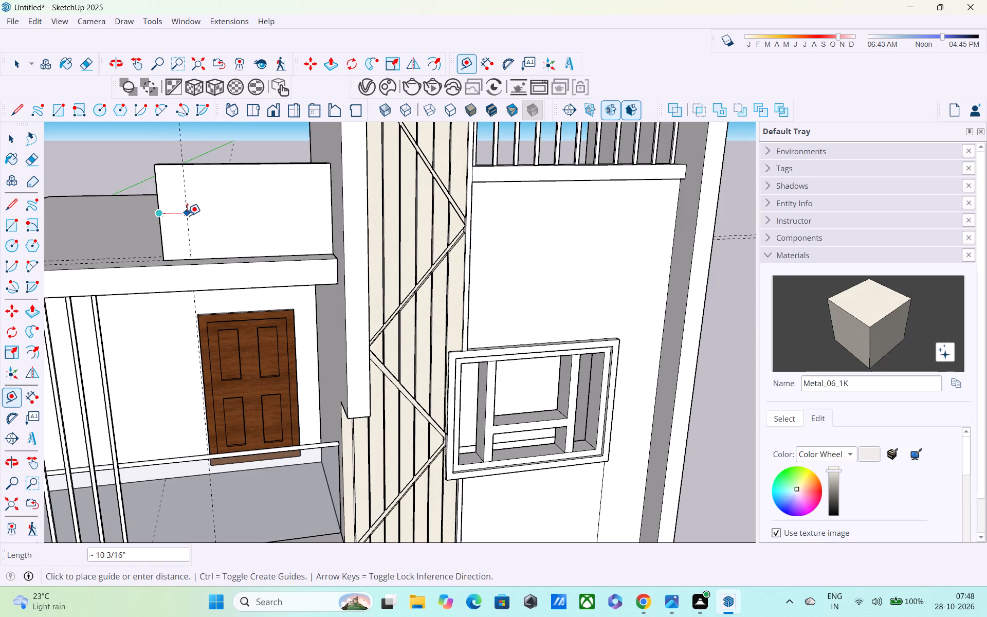
pyautogui.click(174, 219)
pyautogui.press('l')
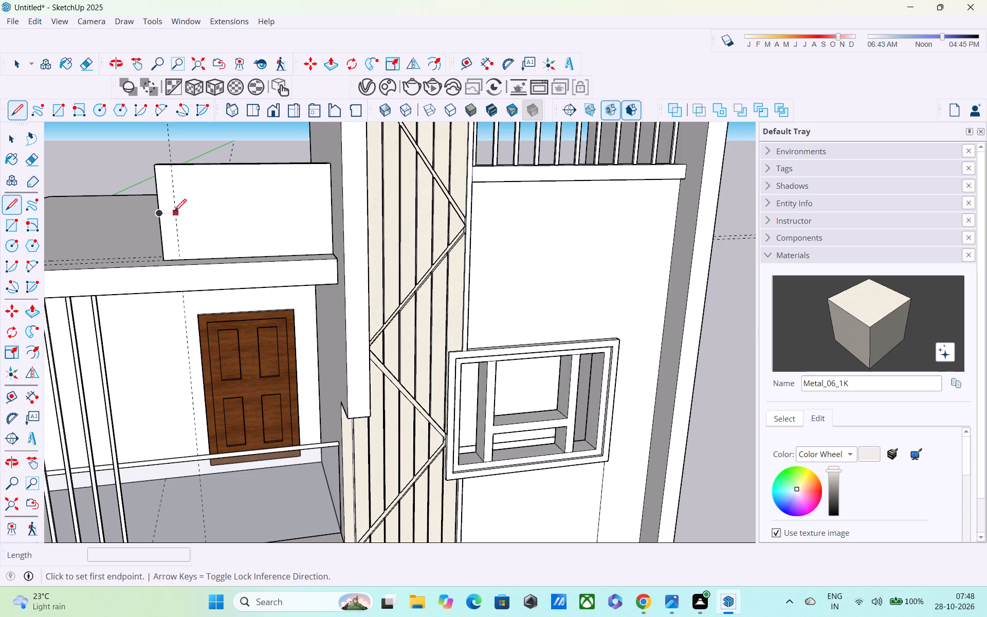
pyautogui.click(174, 167)
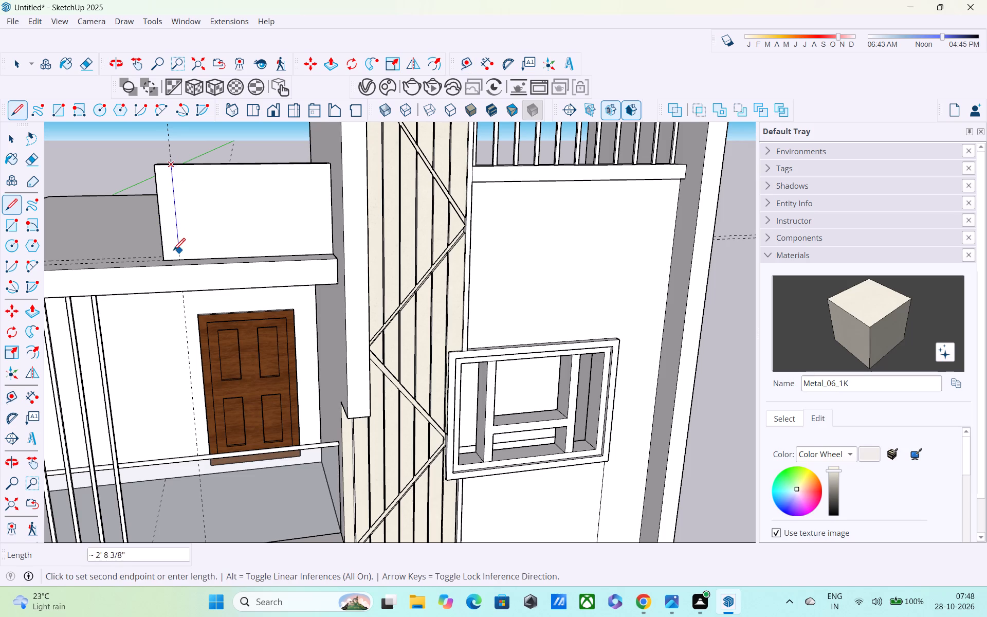
pyautogui.click(178, 258)
pyautogui.click(165, 262)
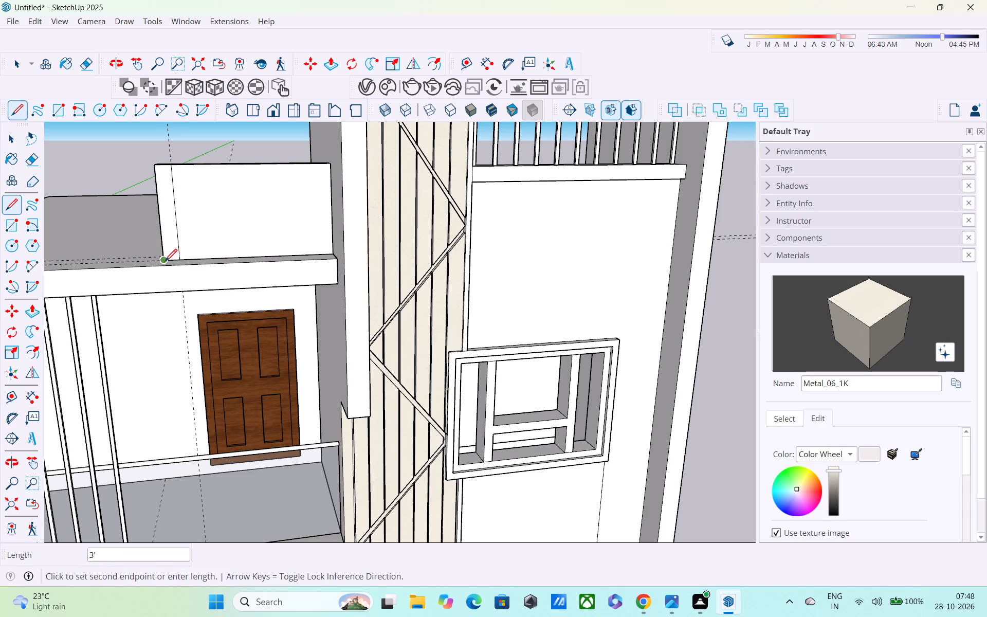
pyautogui.press('space')
# Push the larger part of the parapet's front face slightly inward, leaving the end strip standing proud.
pyautogui.press('p')
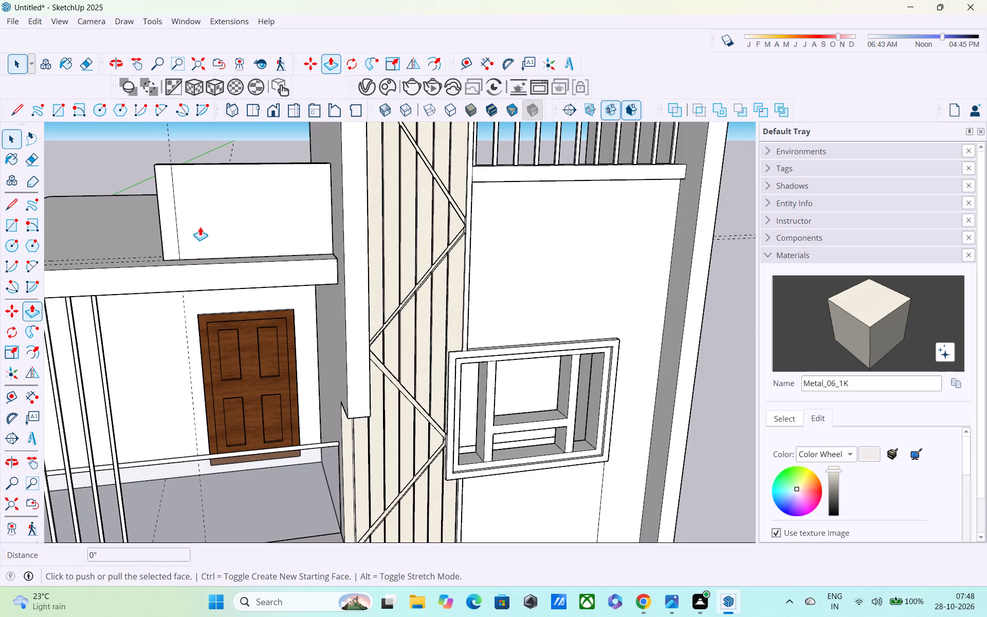
pyautogui.press('space')
pyautogui.click(212, 217)
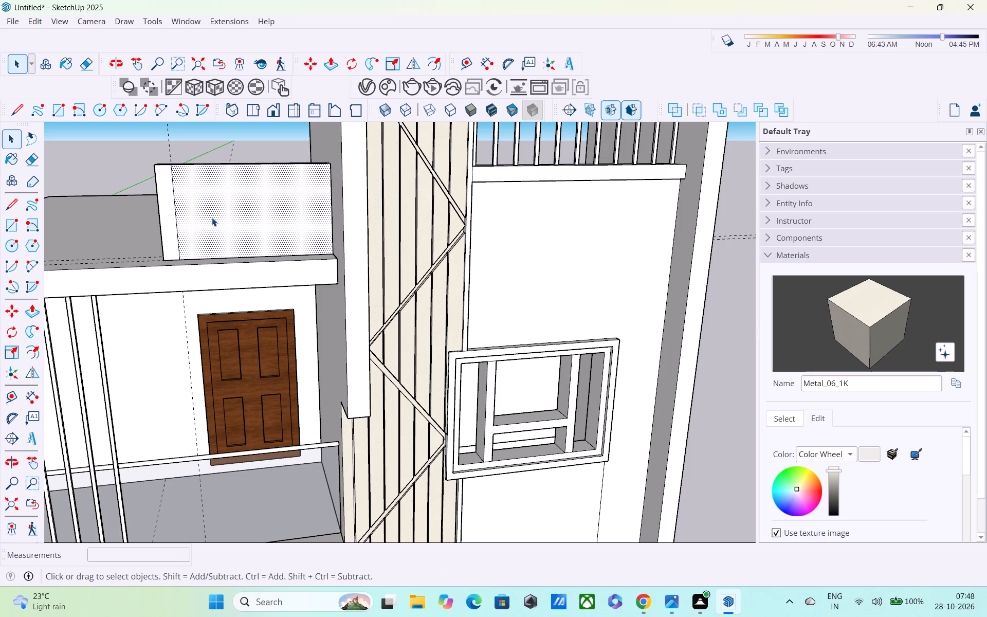
pyautogui.press('p')
pyautogui.click(215, 221)
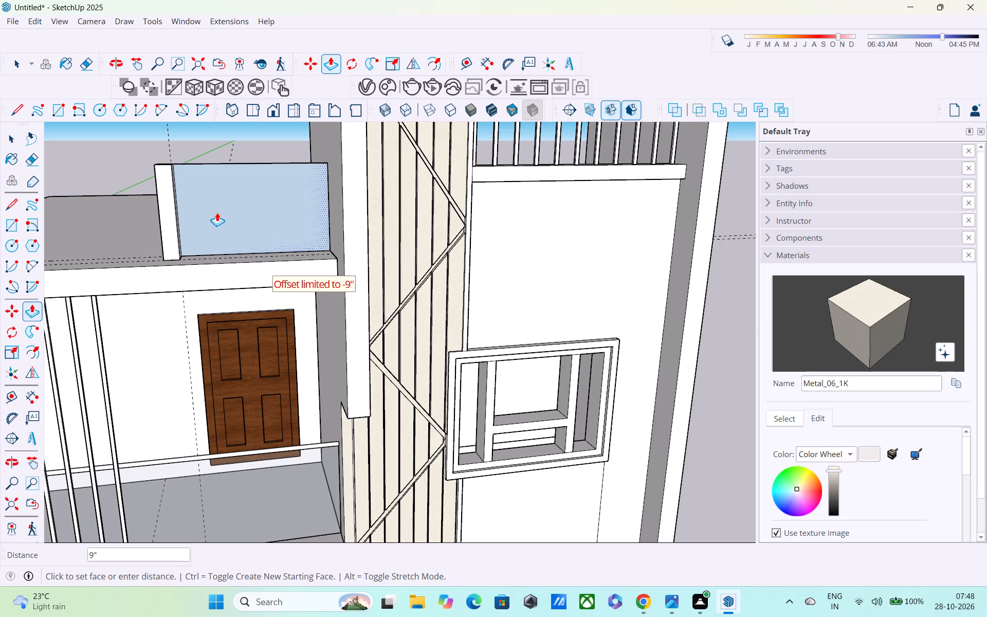
pyautogui.scroll(2, 216, 221)
pyautogui.moveTo(217, 218); pyautogui.dragTo(222, 262, button='middle')
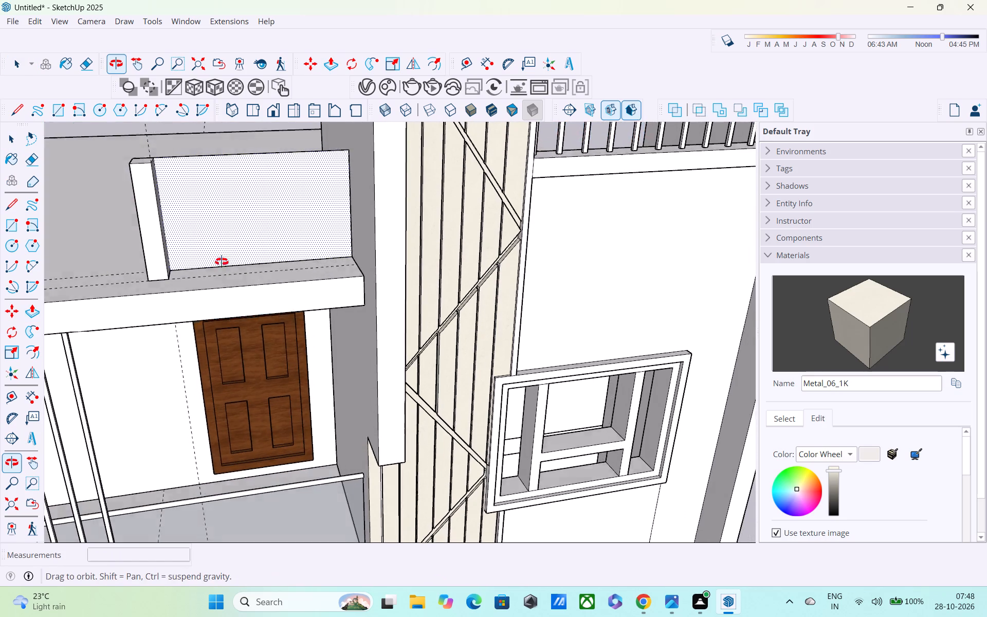
pyautogui.moveTo(222, 262); pyautogui.dragTo(223, 318, button='middle')
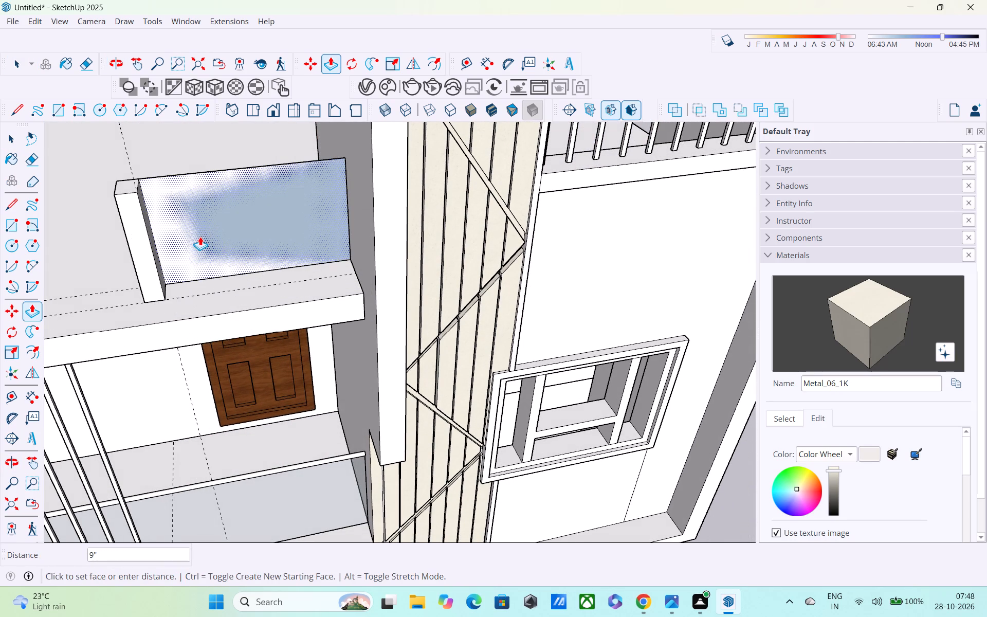
pyautogui.scroll(4, 198, 238)
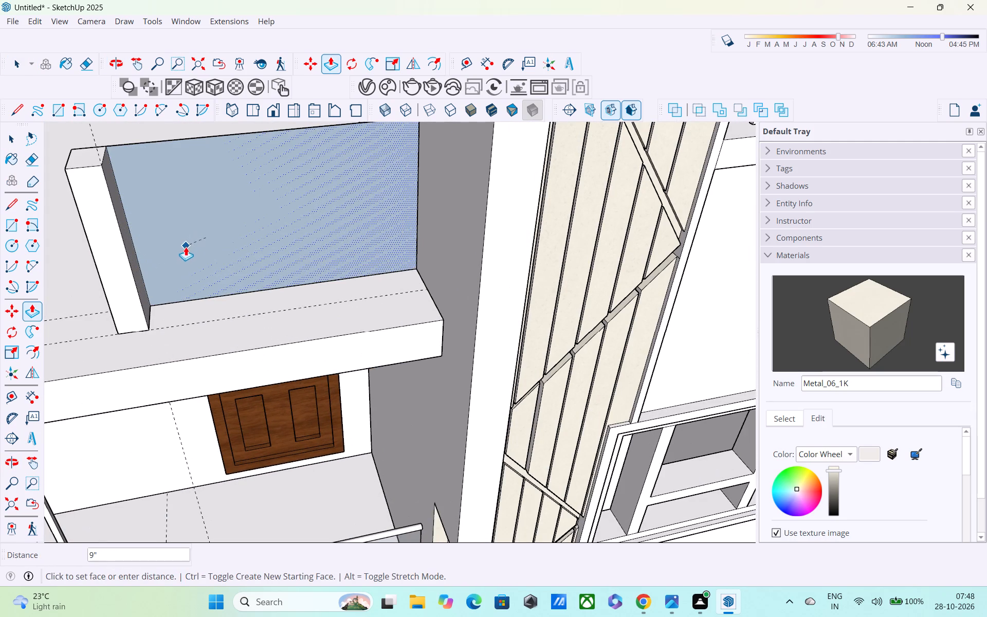
pyautogui.press('Escape')
pyautogui.click(167, 273)
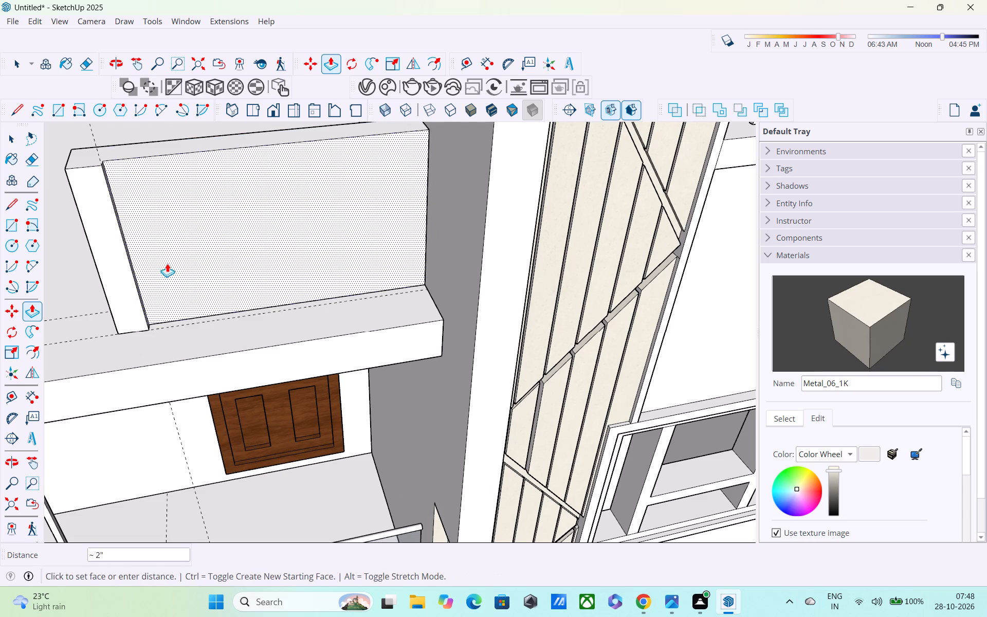
pyautogui.click(148, 259)
pyautogui.moveTo(170, 283); pyautogui.dragTo(127, 180, button='middle')
pyautogui.scroll(-4, 145, 201)
pyautogui.press('space')
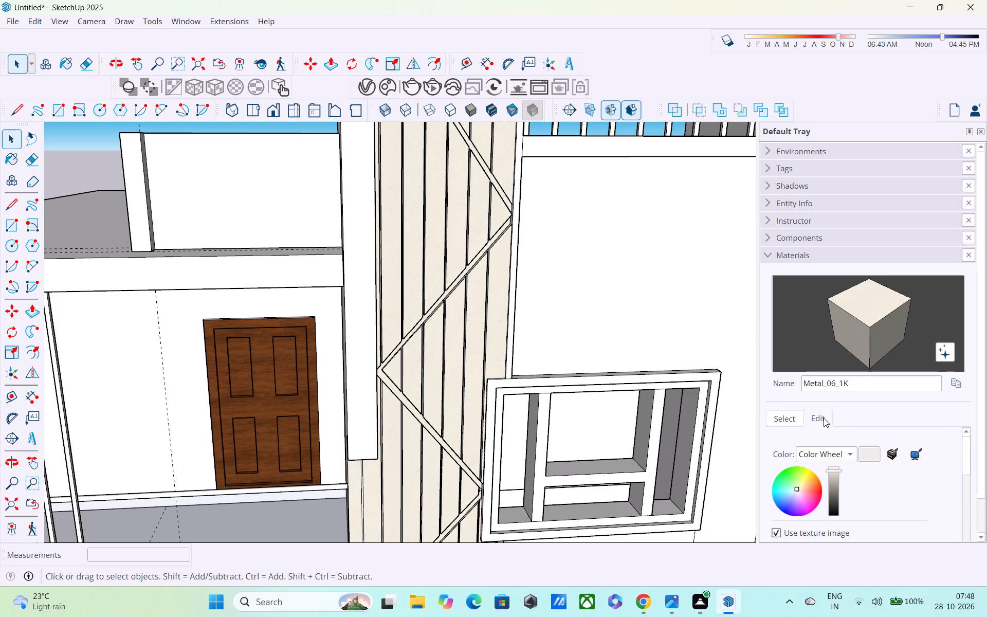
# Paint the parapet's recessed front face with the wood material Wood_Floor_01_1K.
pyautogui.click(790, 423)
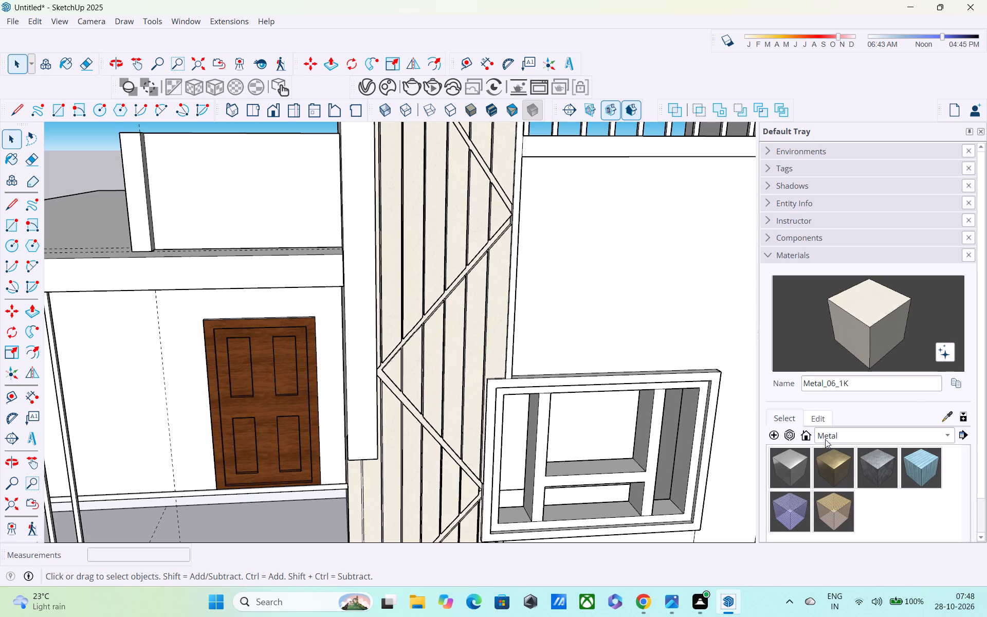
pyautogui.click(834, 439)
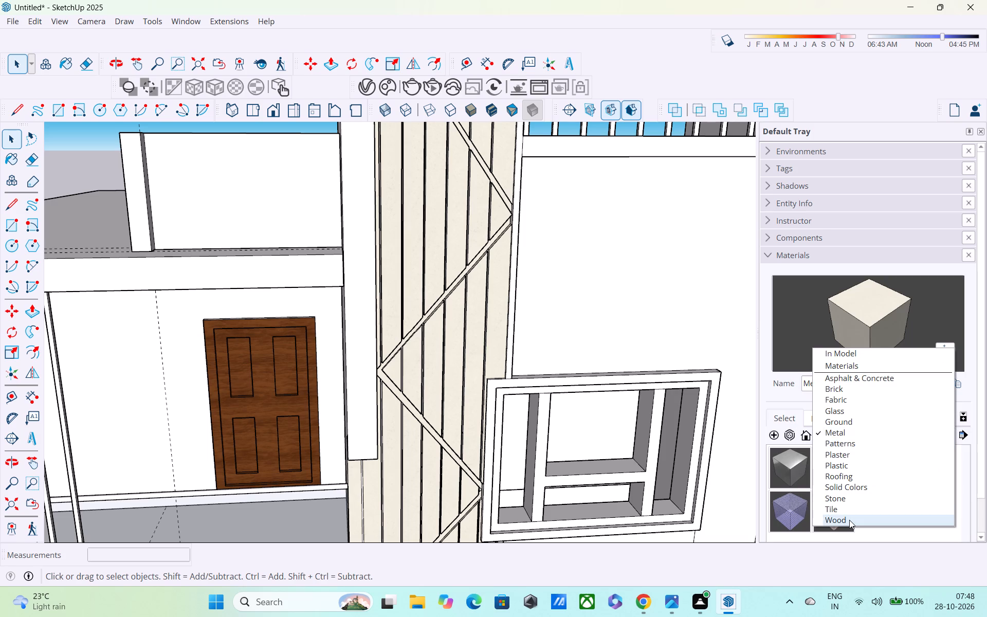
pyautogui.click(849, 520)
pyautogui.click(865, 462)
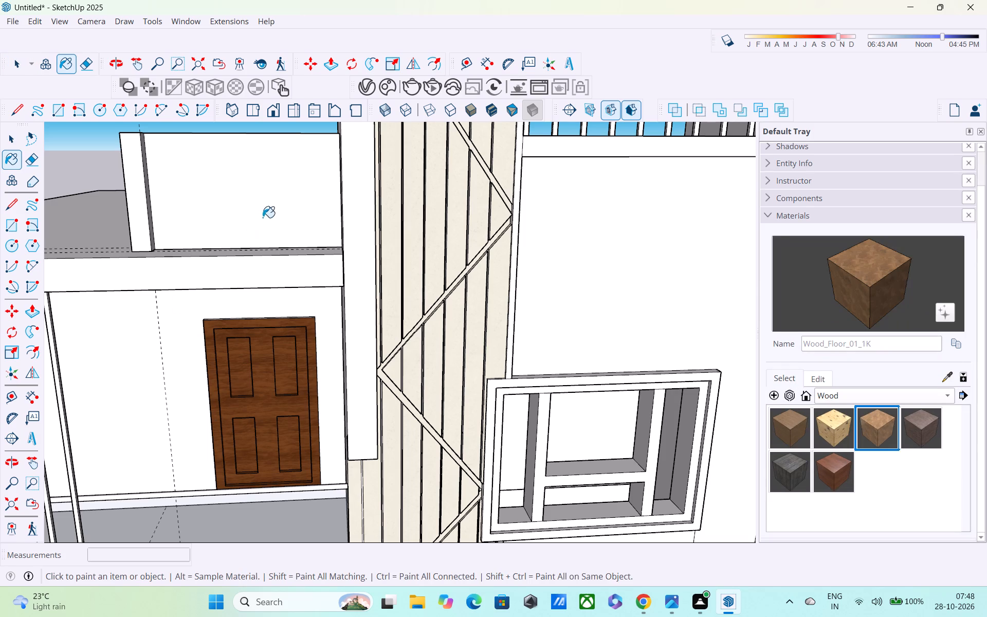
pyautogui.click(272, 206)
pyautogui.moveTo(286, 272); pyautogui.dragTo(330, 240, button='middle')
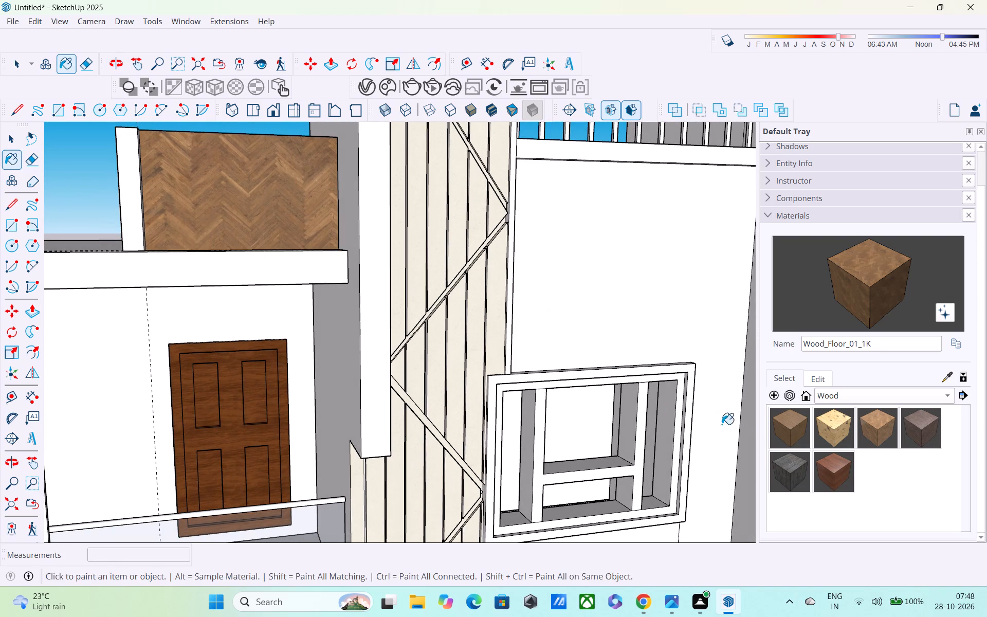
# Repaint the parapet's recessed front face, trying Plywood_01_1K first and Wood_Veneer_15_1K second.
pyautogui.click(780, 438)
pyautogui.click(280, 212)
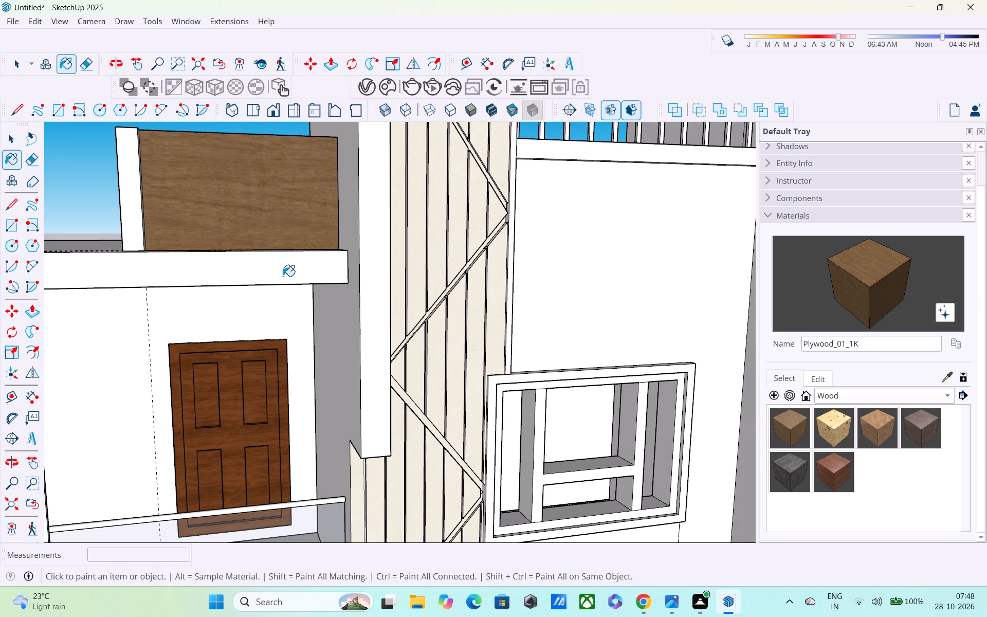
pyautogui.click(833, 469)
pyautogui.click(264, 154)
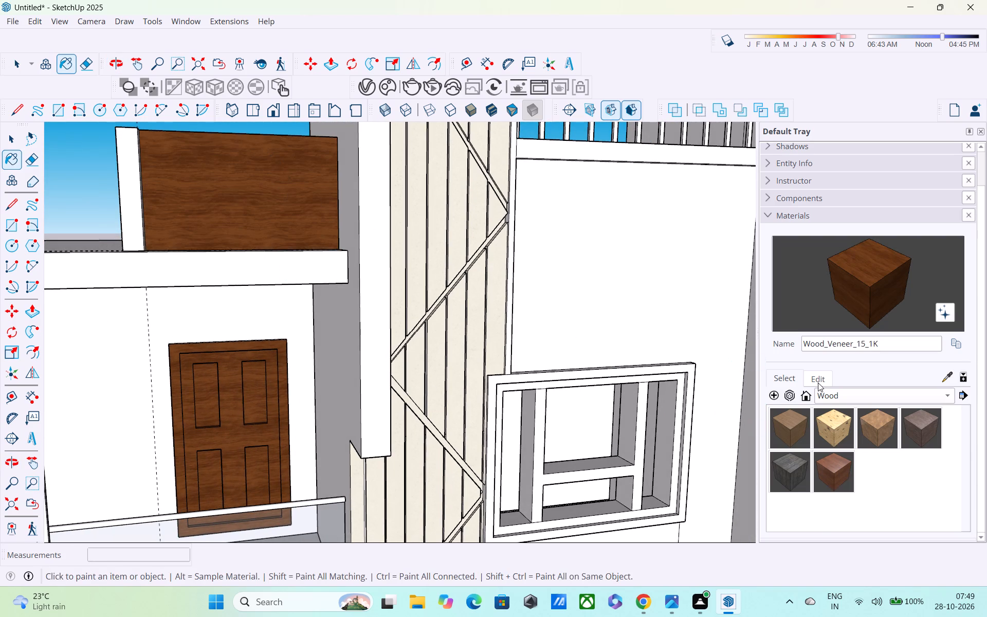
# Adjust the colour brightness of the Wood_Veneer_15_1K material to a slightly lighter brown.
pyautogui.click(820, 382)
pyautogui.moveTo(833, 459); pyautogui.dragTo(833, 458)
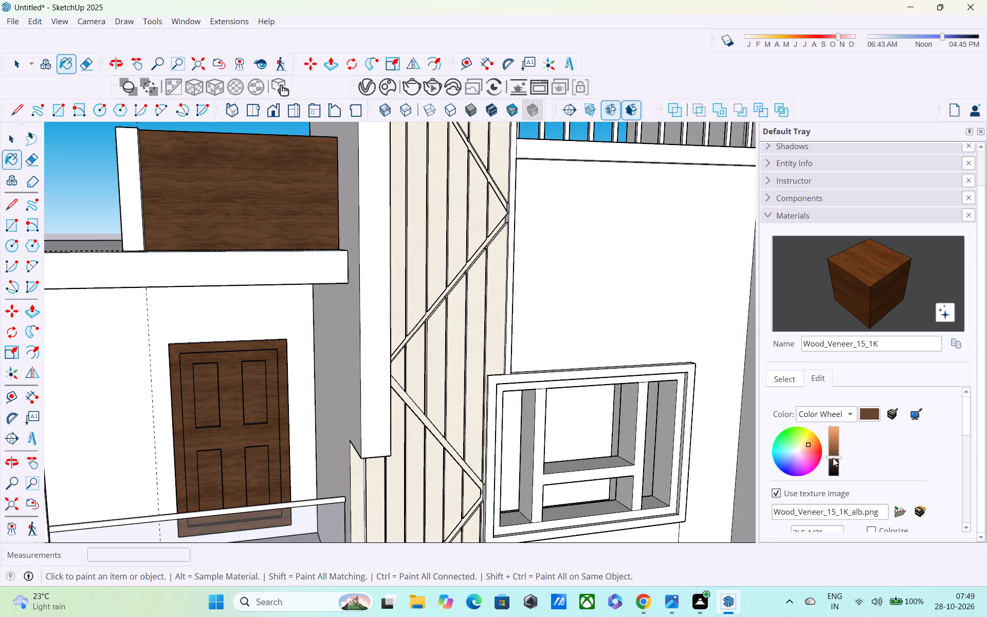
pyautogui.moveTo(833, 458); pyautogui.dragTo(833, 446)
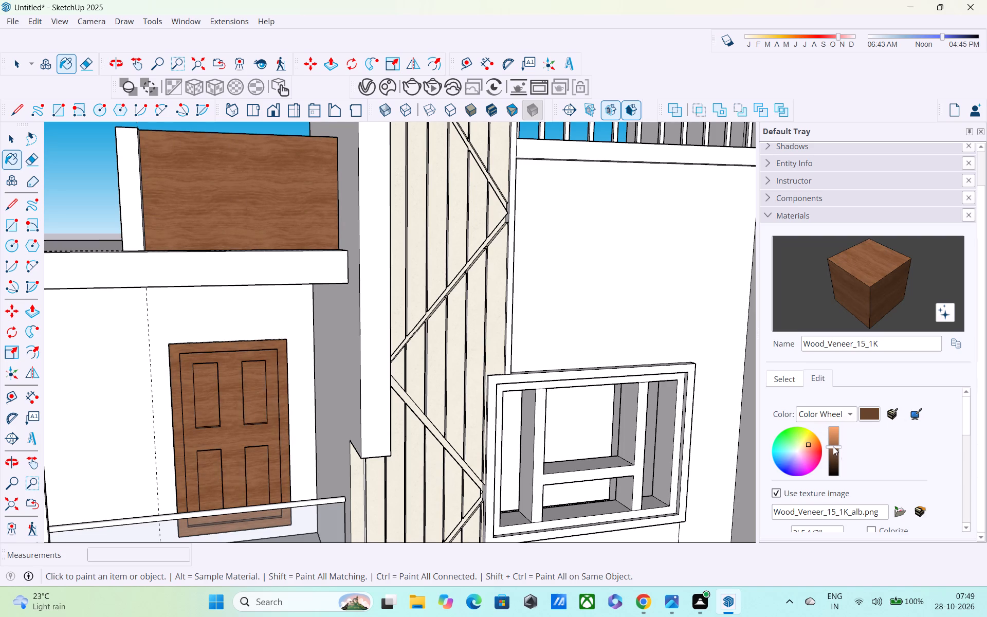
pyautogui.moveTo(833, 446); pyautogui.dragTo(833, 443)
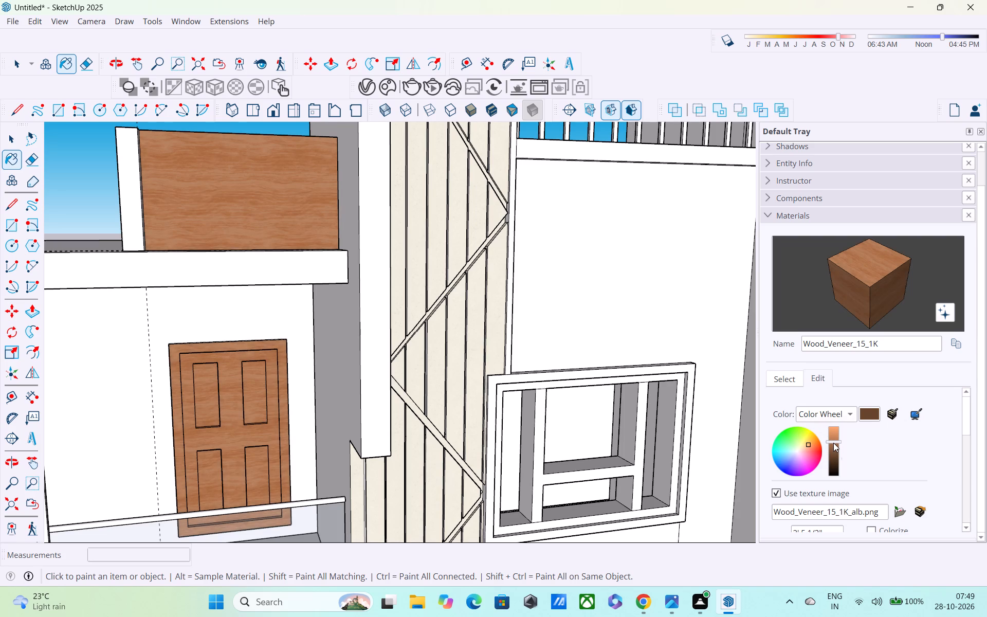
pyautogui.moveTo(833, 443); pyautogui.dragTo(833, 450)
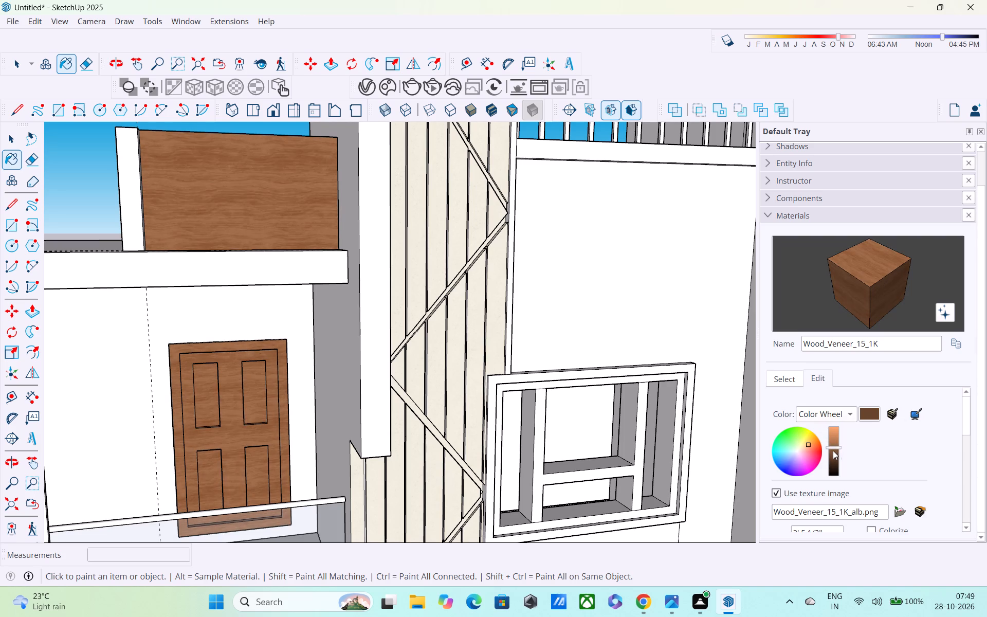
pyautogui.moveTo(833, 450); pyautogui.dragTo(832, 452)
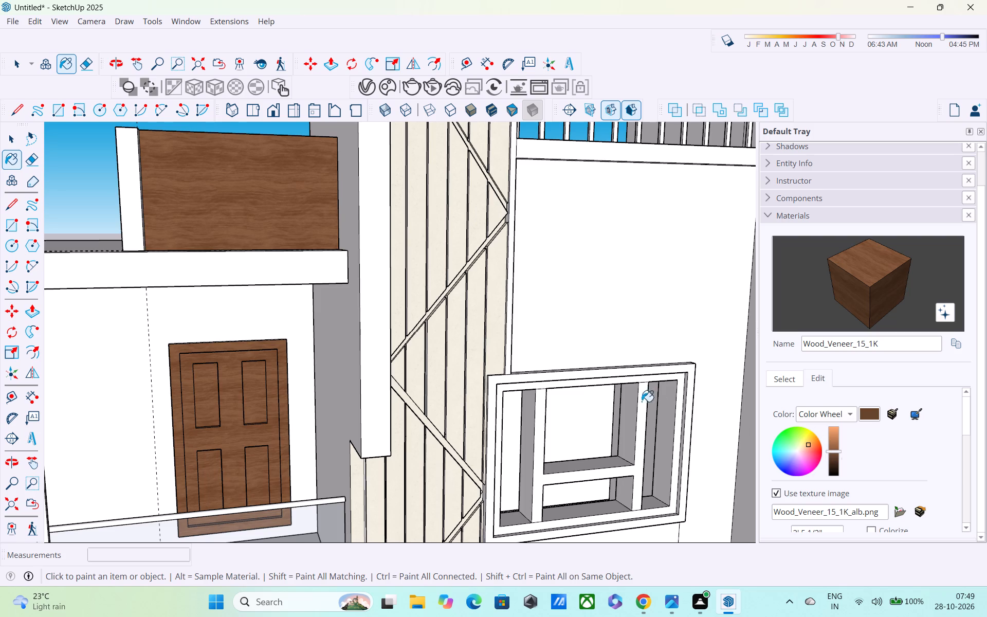
# Examine the wood-finished parapet against the door, tower and whole front elevation.
pyautogui.scroll(-2, 636, 401)
pyautogui.moveTo(483, 401); pyautogui.dragTo(336, 350, button='middle')
pyautogui.scroll(1, 334, 350)
pyautogui.scroll(-6, 332, 350)
pyautogui.moveTo(350, 418); pyautogui.dragTo(369, 425, button='middle')
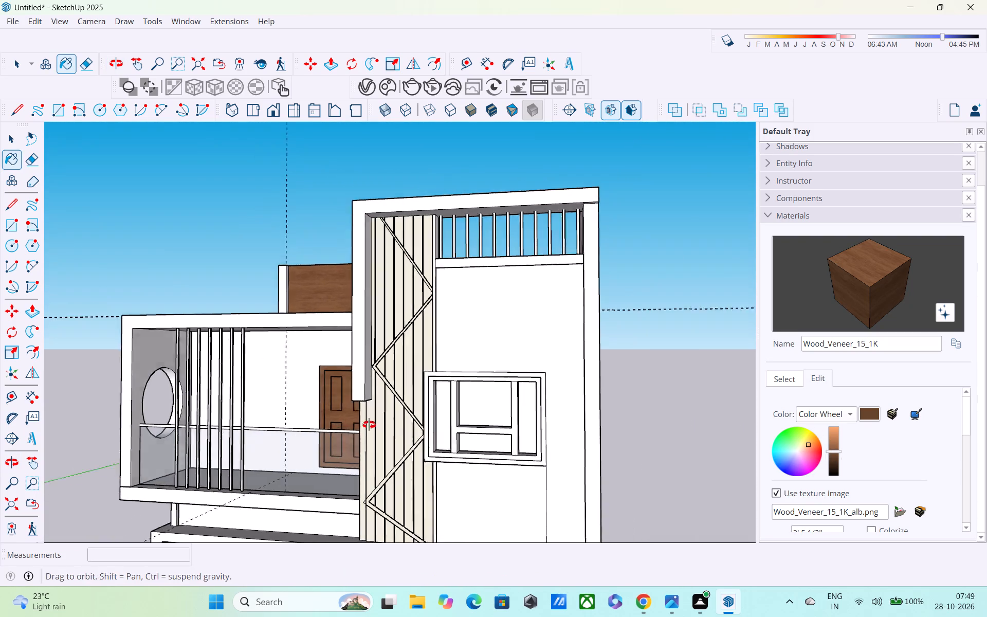
pyautogui.moveTo(369, 425); pyautogui.dragTo(403, 426, button='middle')
pyautogui.scroll(1, 403, 426)
pyautogui.press('space')
pyautogui.click(173, 210)
pyautogui.moveTo(367, 403); pyautogui.dragTo(383, 408, button='middle')
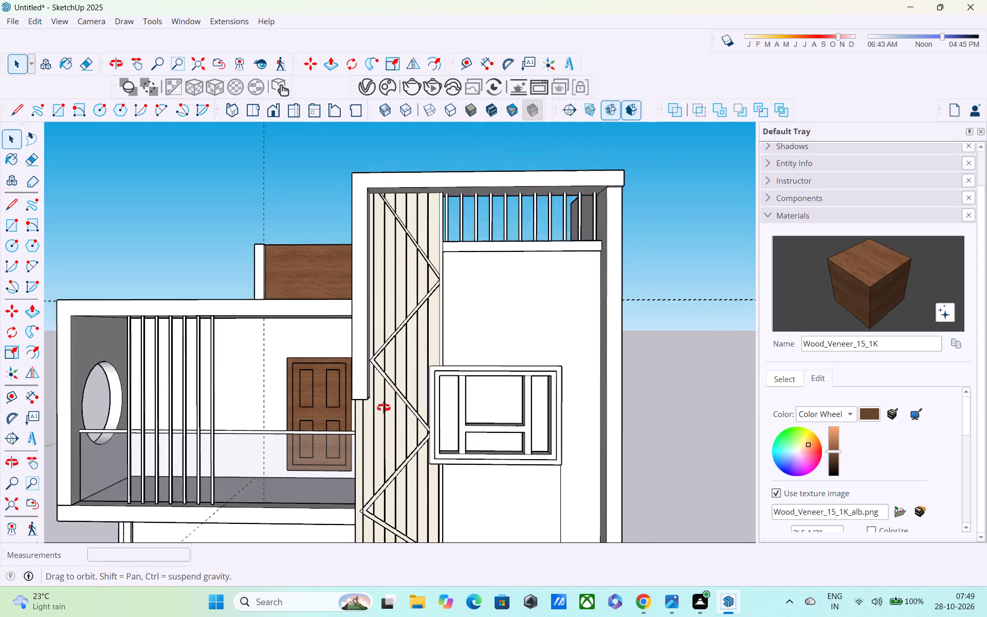
pyautogui.moveTo(383, 408); pyautogui.dragTo(389, 408, button='middle')
pyautogui.scroll(-5, 393, 395)
pyautogui.scroll(-2, 349, 377)
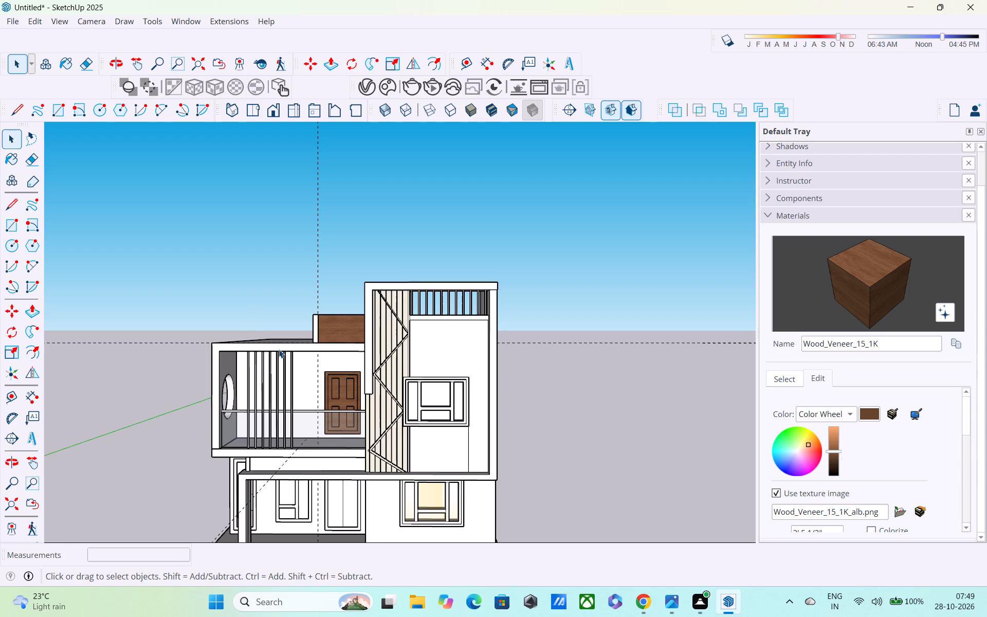
pyautogui.scroll(3, 309, 352)
pyautogui.moveTo(309, 350); pyautogui.dragTo(313, 403, button='middle')
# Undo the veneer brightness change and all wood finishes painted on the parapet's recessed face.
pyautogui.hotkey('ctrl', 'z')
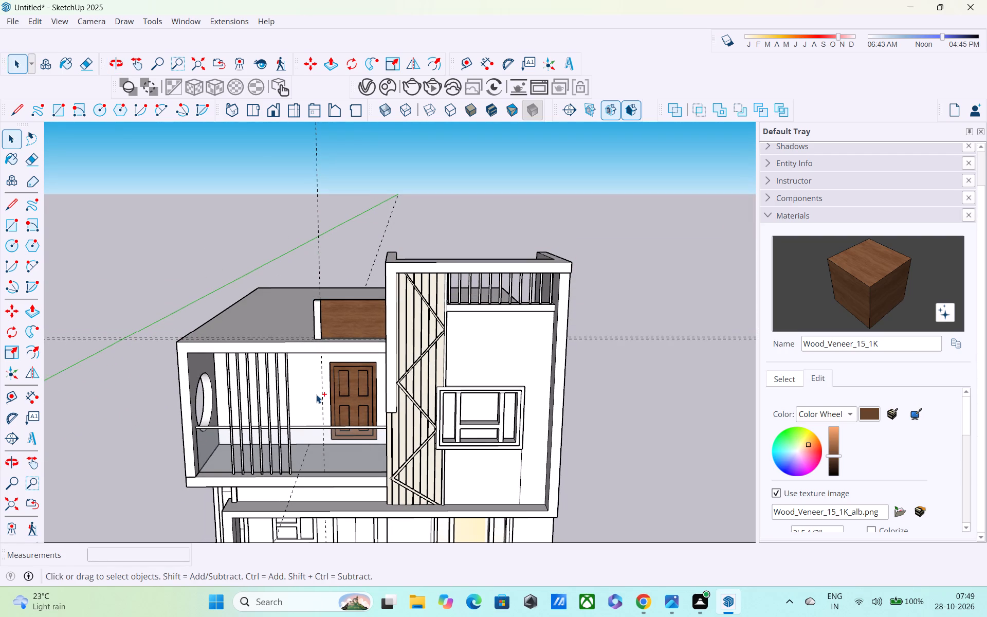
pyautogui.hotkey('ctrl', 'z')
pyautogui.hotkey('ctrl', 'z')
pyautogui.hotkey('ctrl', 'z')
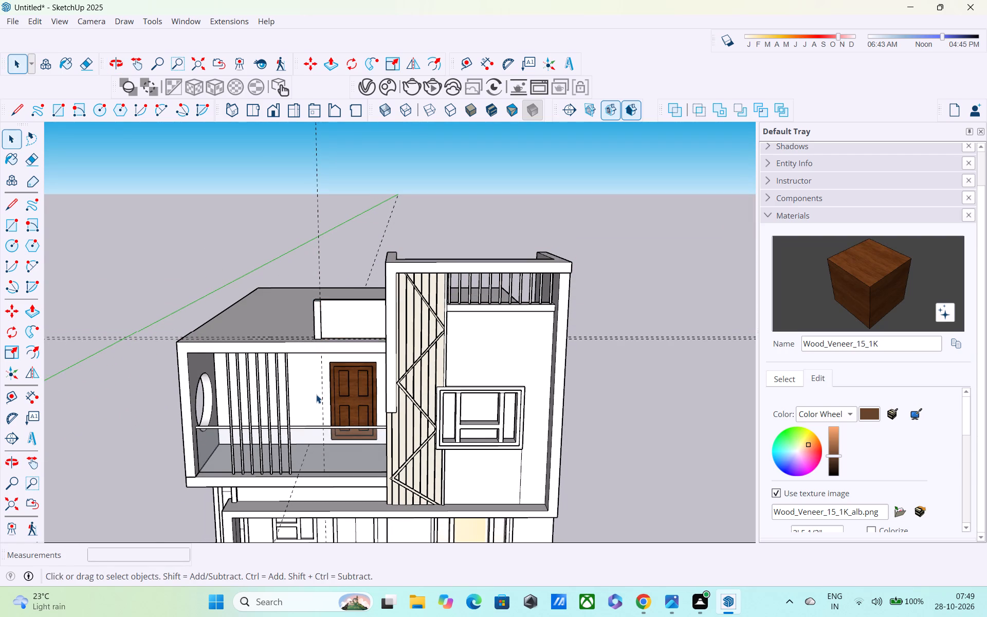
# Copy the top edge of the parapet's recessed front face 6" straight down the face.
pyautogui.scroll(2, 319, 278)
pyautogui.scroll(3, 305, 382)
pyautogui.moveTo(315, 323); pyautogui.dragTo(315, 243, button='middle')
pyautogui.scroll(5, 380, 304)
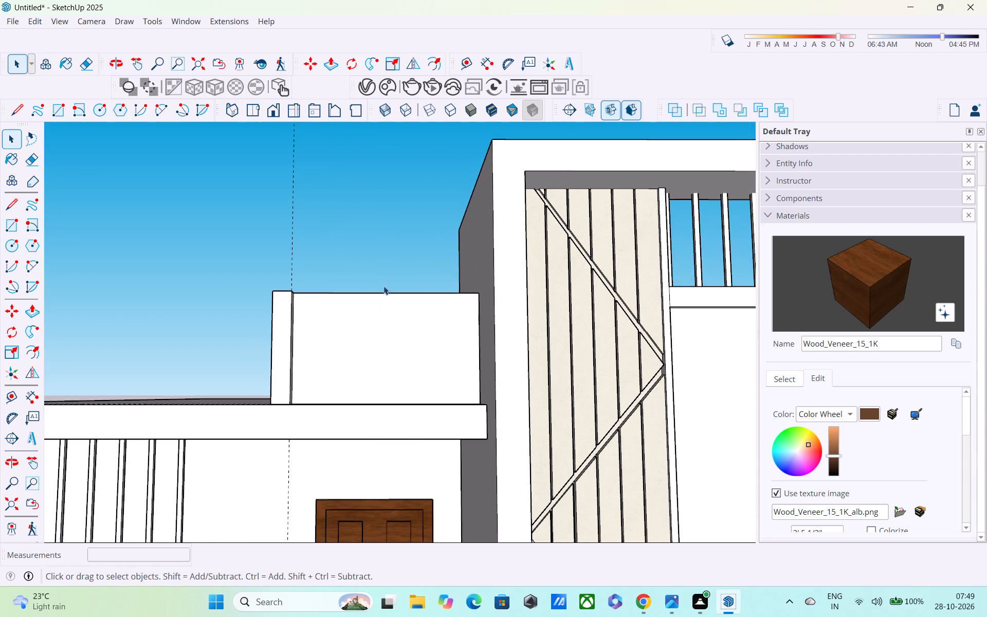
pyautogui.click(395, 293)
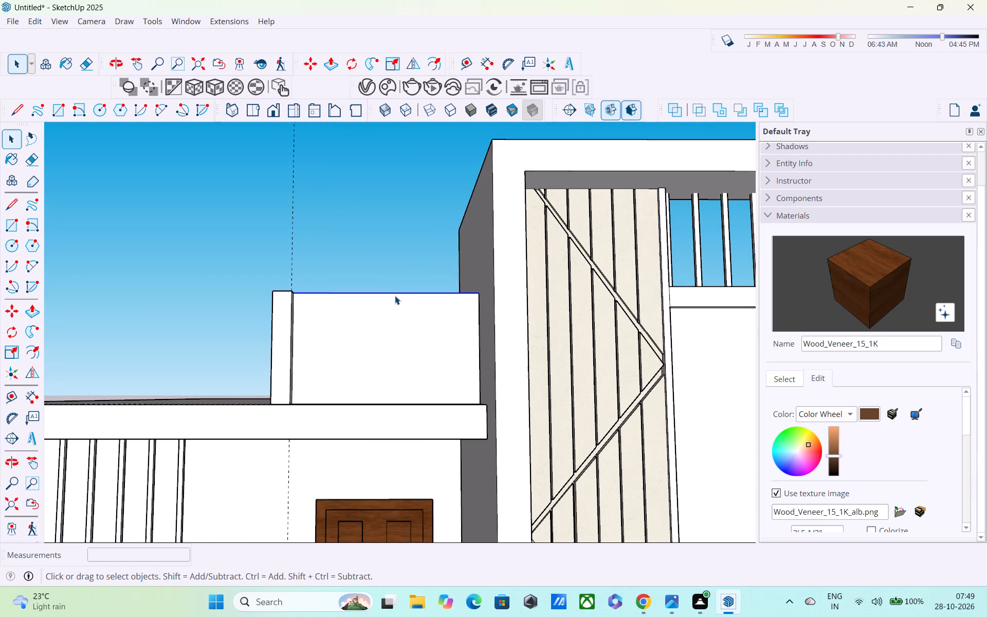
pyautogui.press('m')
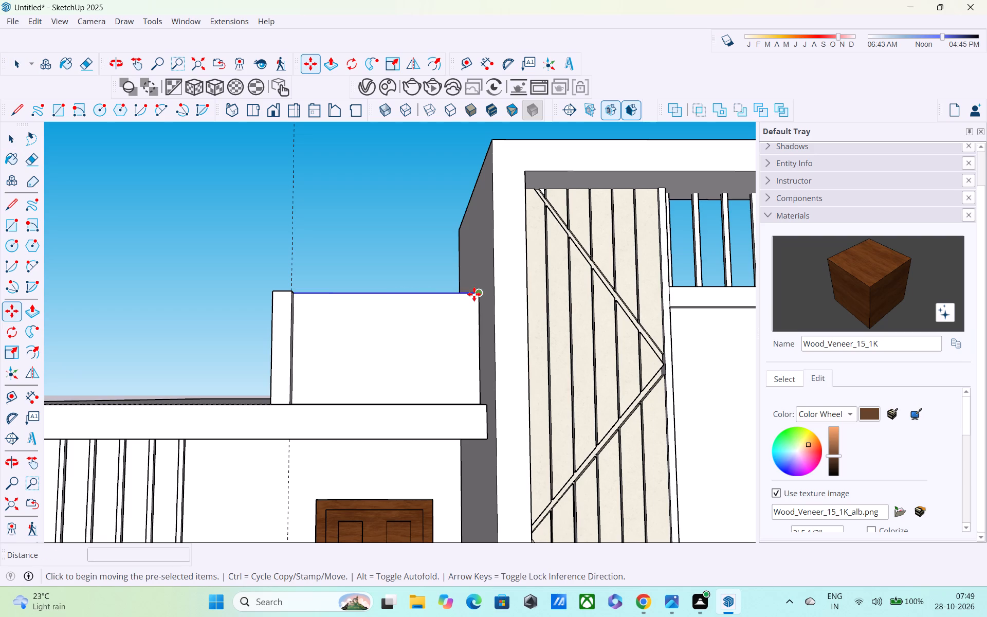
pyautogui.click(475, 294)
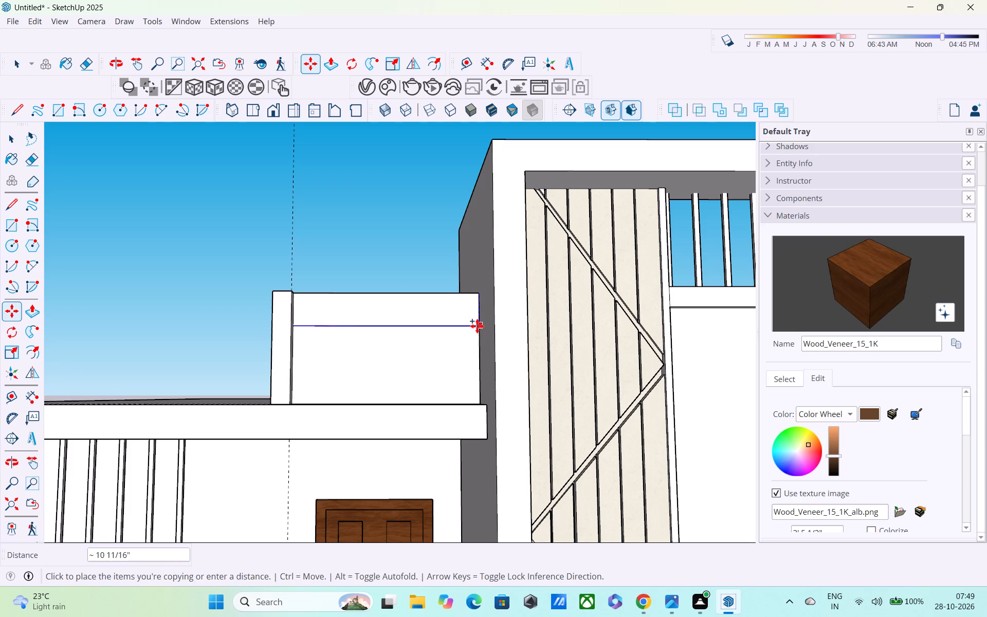
pyautogui.click(481, 312)
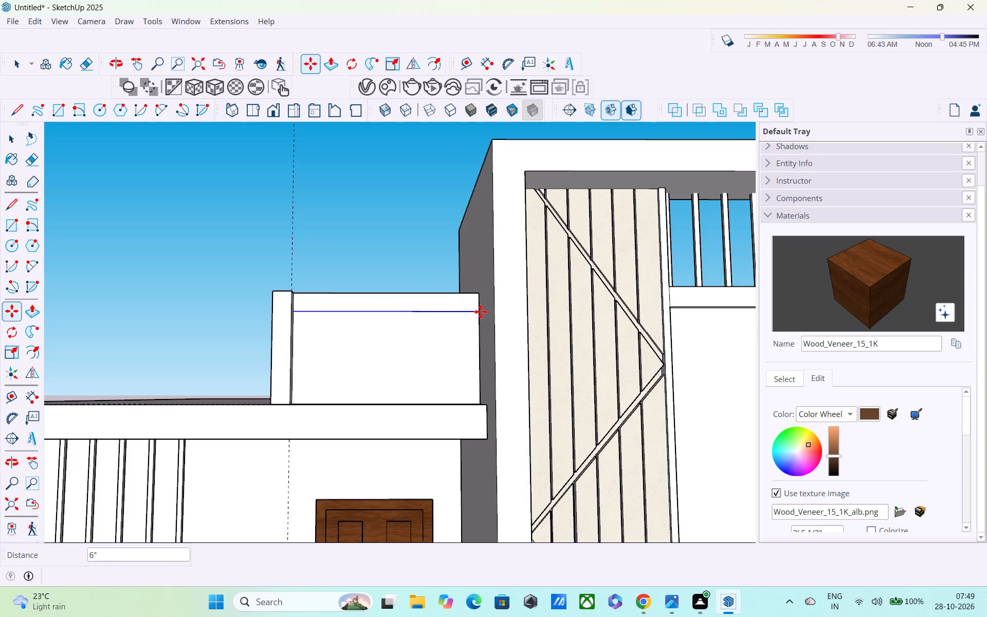
pyautogui.click(481, 312)
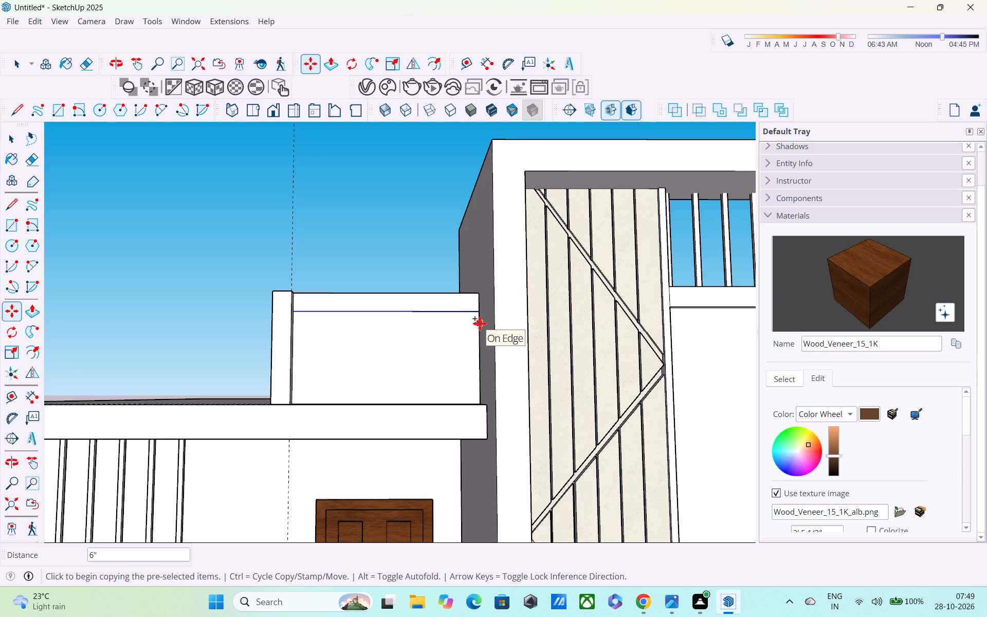
# Copy the new horizontal line 1" further down to mark a narrow groove on the recessed face.
pyautogui.click(480, 312)
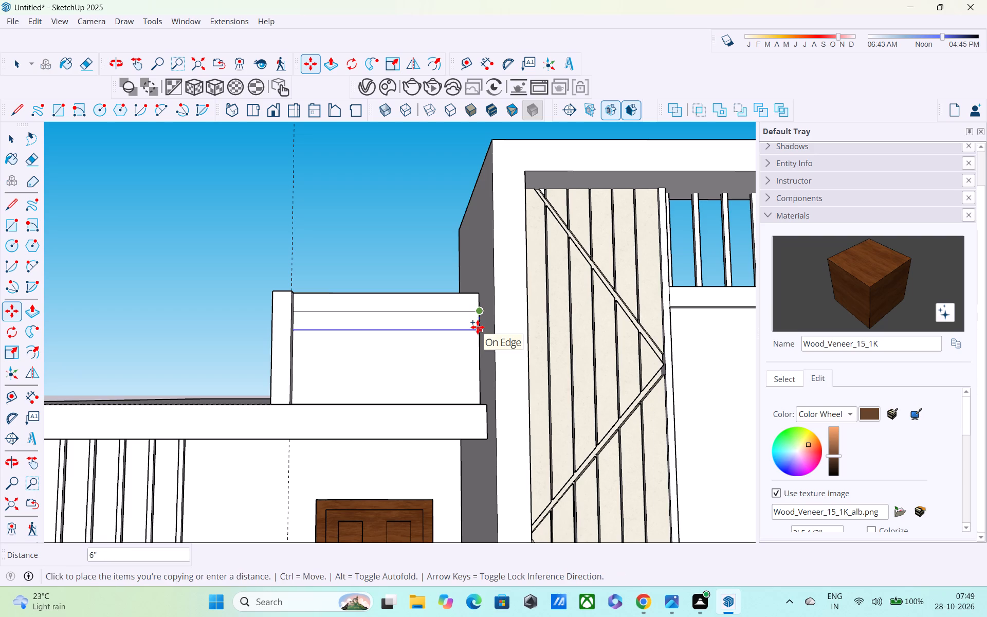
pyautogui.scroll(4, 478, 327)
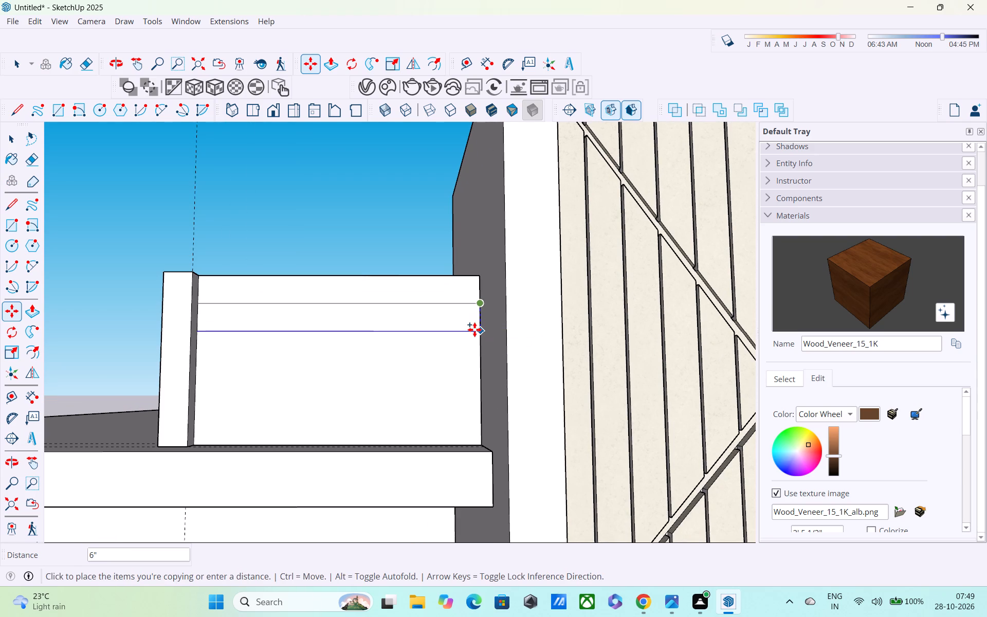
pyautogui.write('1"')
pyautogui.press('Return')
pyautogui.scroll(2, 474, 330)
pyautogui.press('Escape')
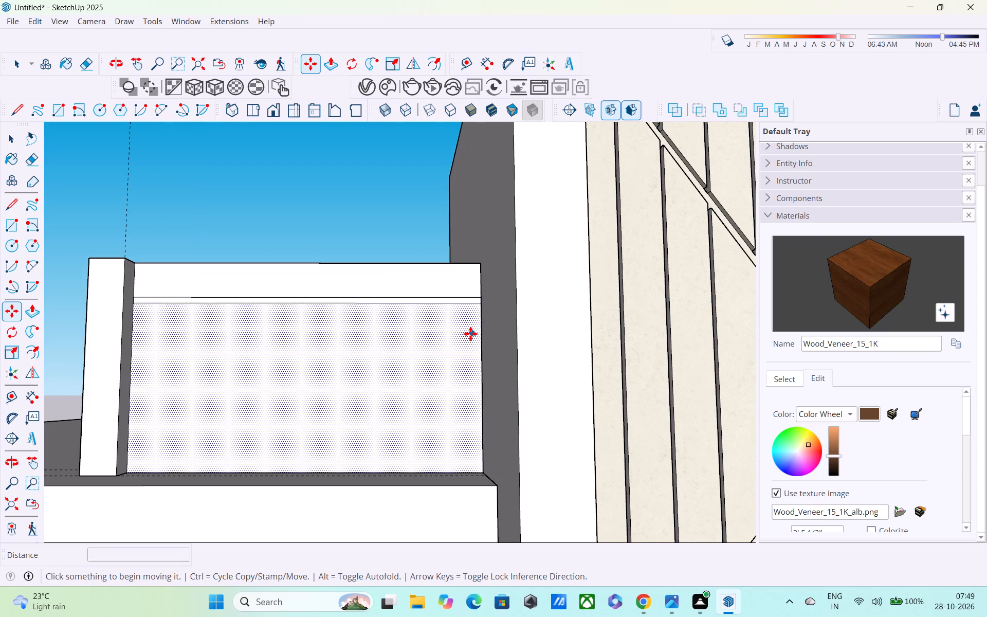
# Copy both groove lines down 2' 5" to the recessed face's bottom edge and divide the spacing into 4 equal intervals.
pyautogui.press('space')
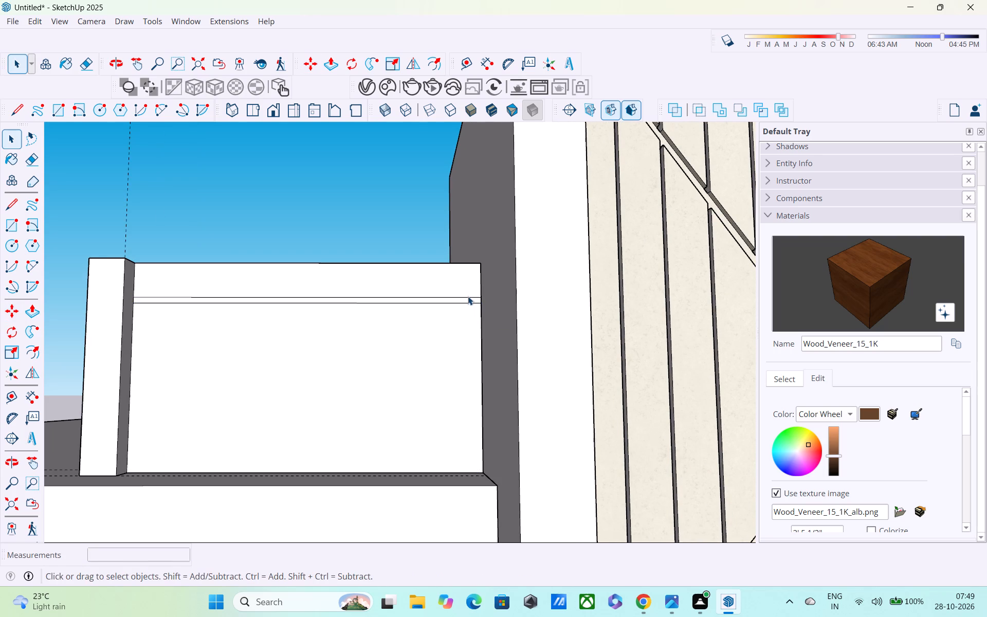
pyautogui.click(467, 297)
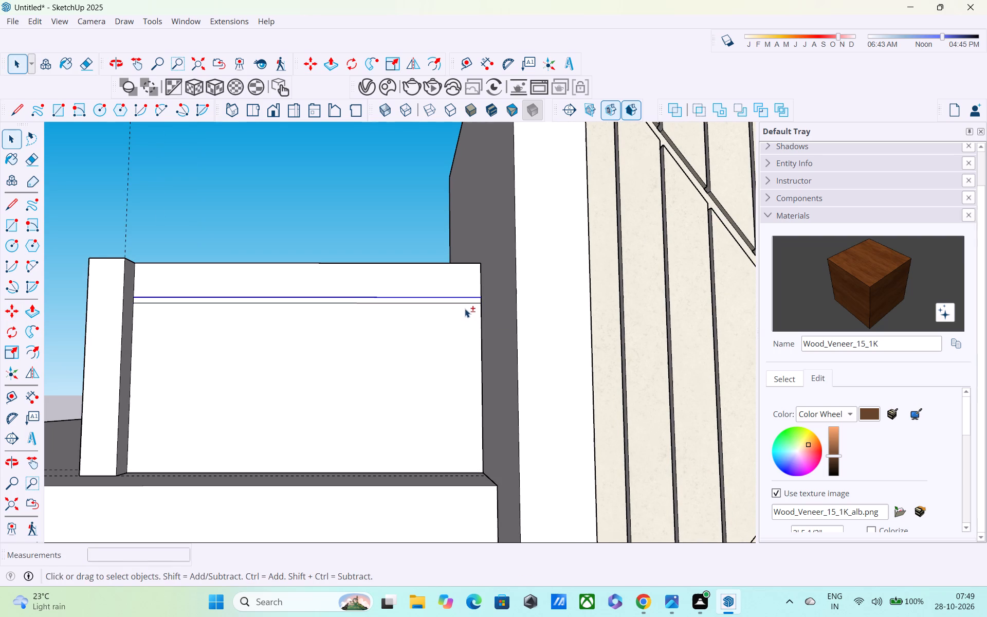
pyautogui.keyDown('shift'); pyautogui.click(464, 304); pyautogui.keyUp('shift')
pyautogui.press('m')
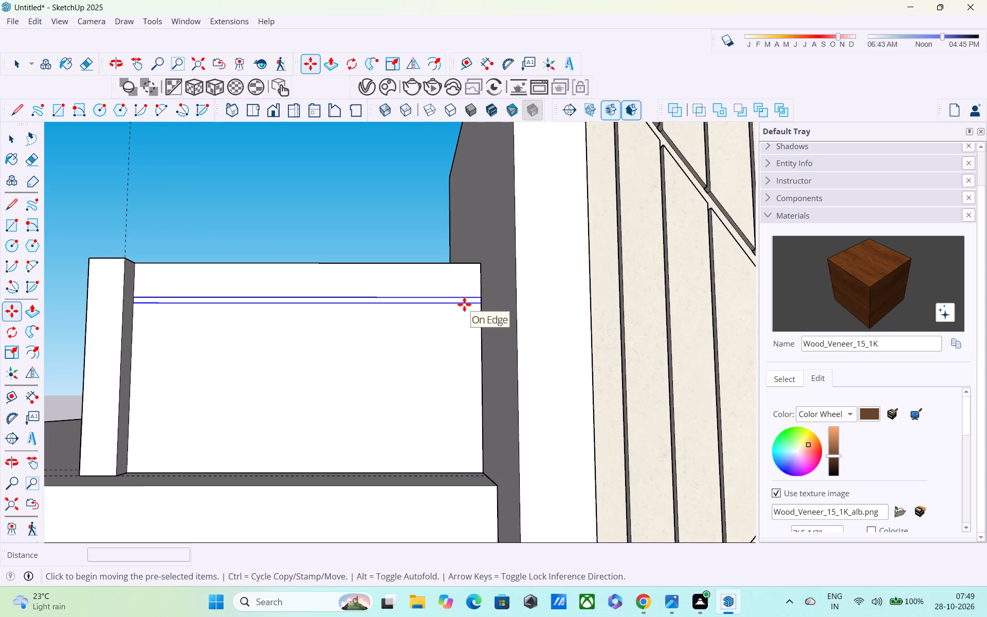
pyautogui.click(480, 302)
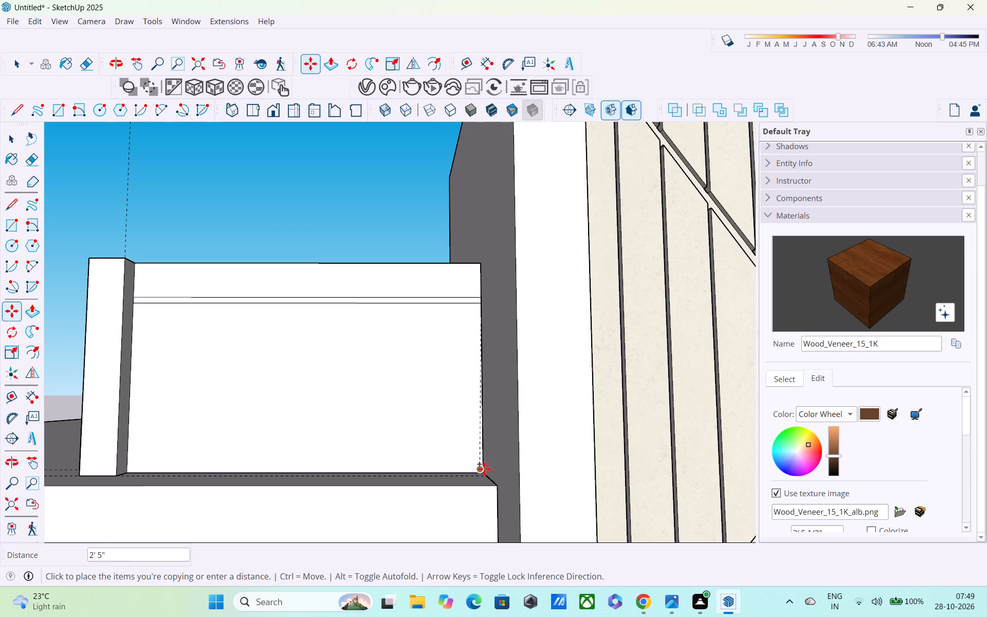
pyautogui.moveTo(484, 474); pyautogui.dragTo(491, 554, button='middle')
pyautogui.scroll(2, 494, 514)
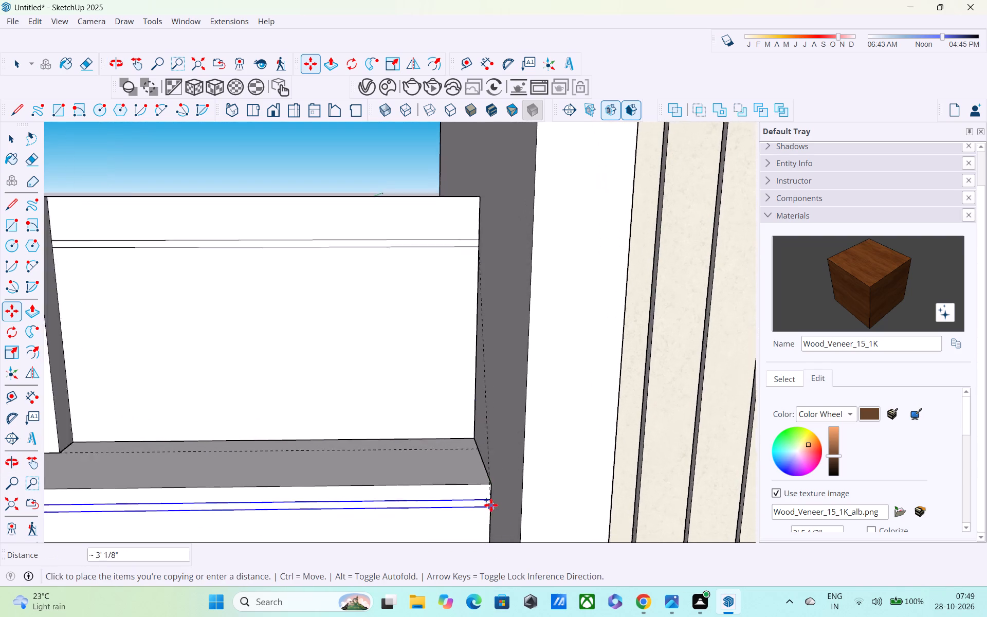
pyautogui.scroll(2, 491, 505)
pyautogui.click(473, 427)
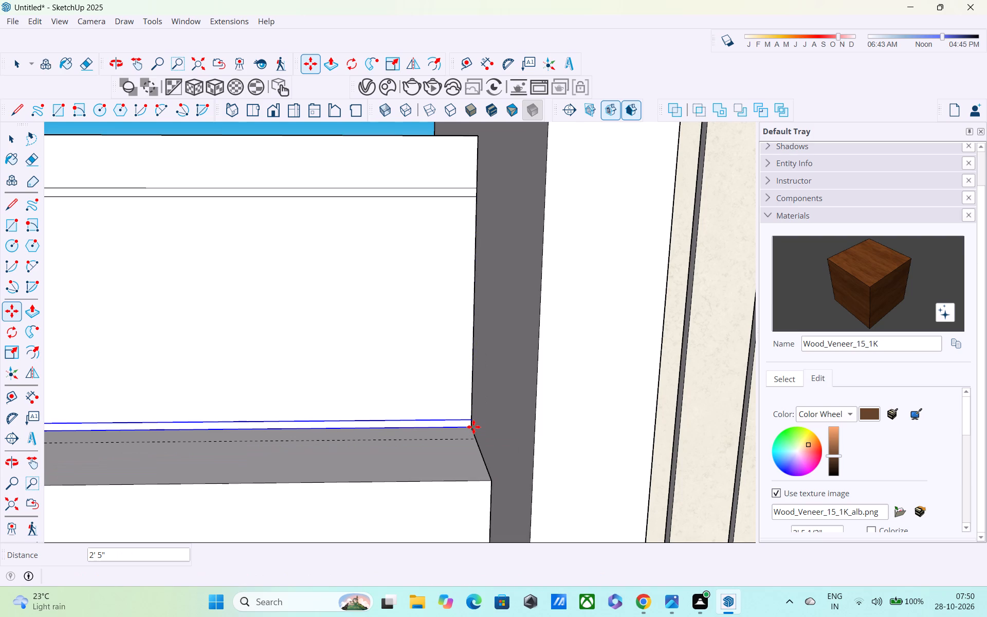
pyautogui.press('/')
pyautogui.press('4')
pyautogui.press('Return')
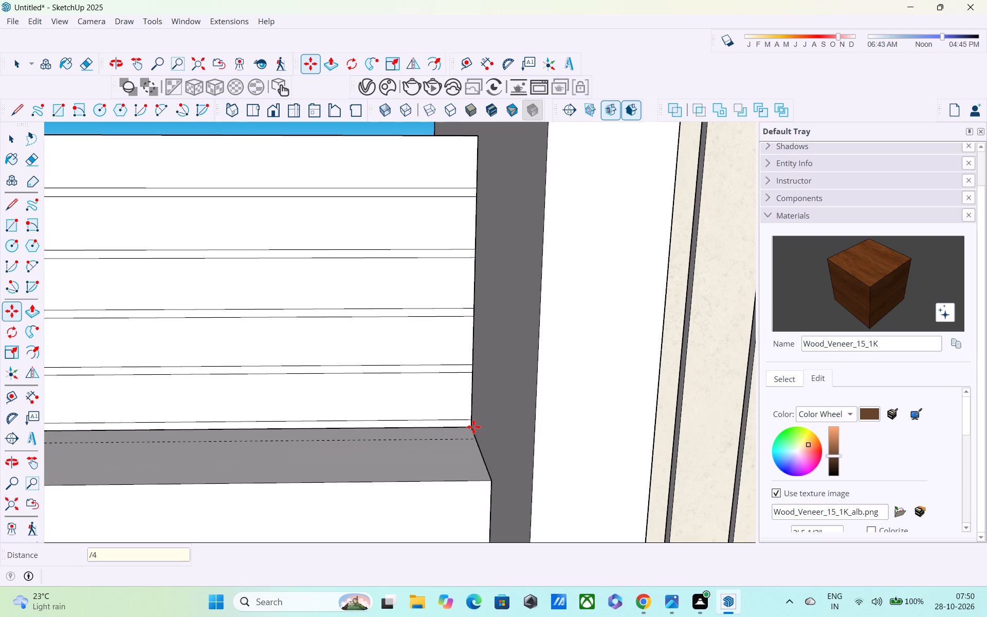
pyautogui.scroll(-2, 473, 427)
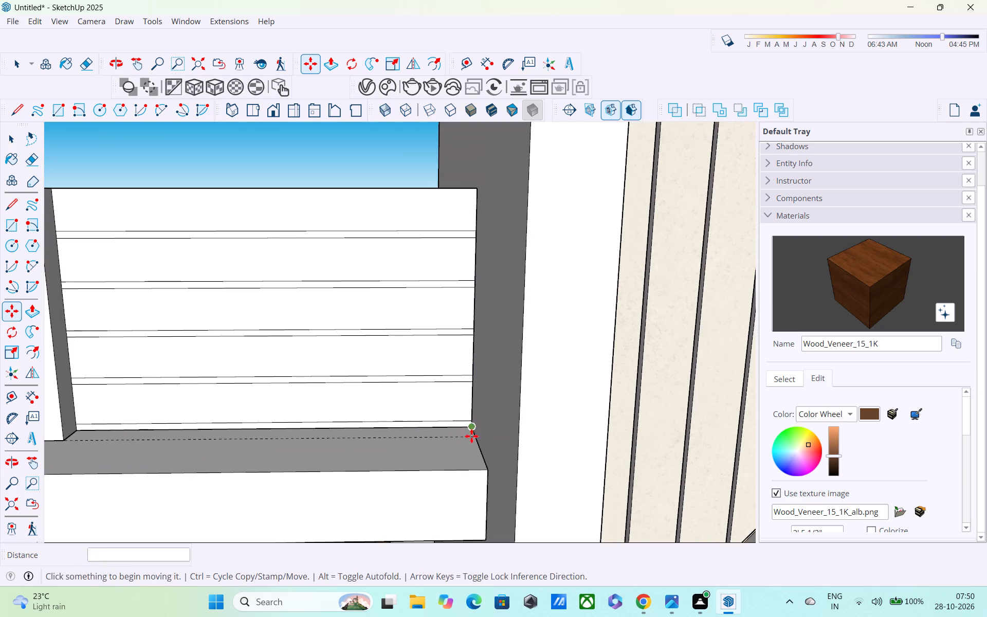
pyautogui.moveTo(461, 431); pyautogui.dragTo(443, 373, button='middle')
pyautogui.scroll(-2, 438, 374)
pyautogui.moveTo(432, 406); pyautogui.dragTo(408, 423, button='middle')
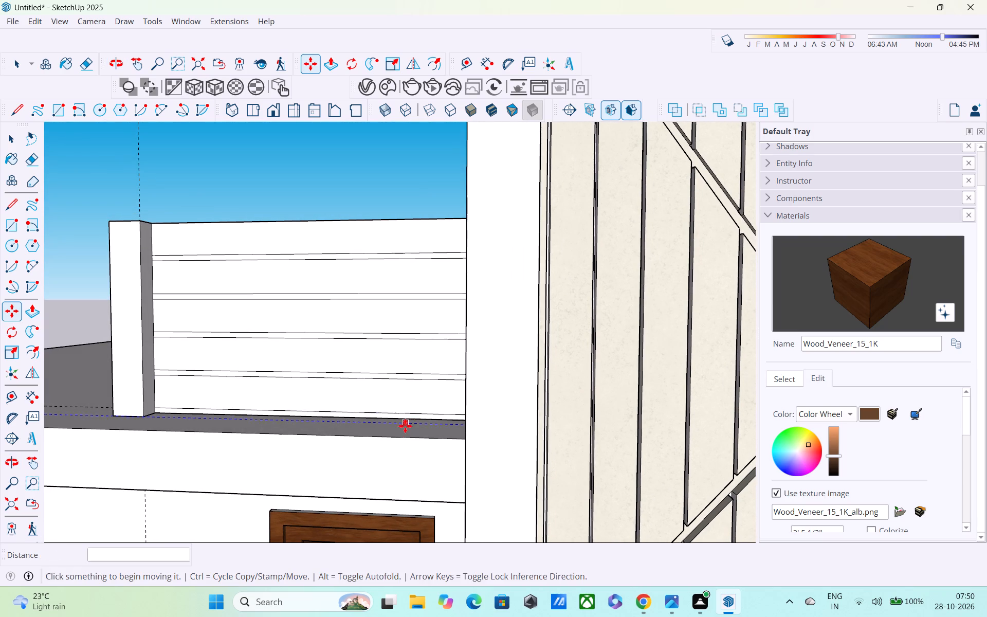
pyautogui.press('Escape')
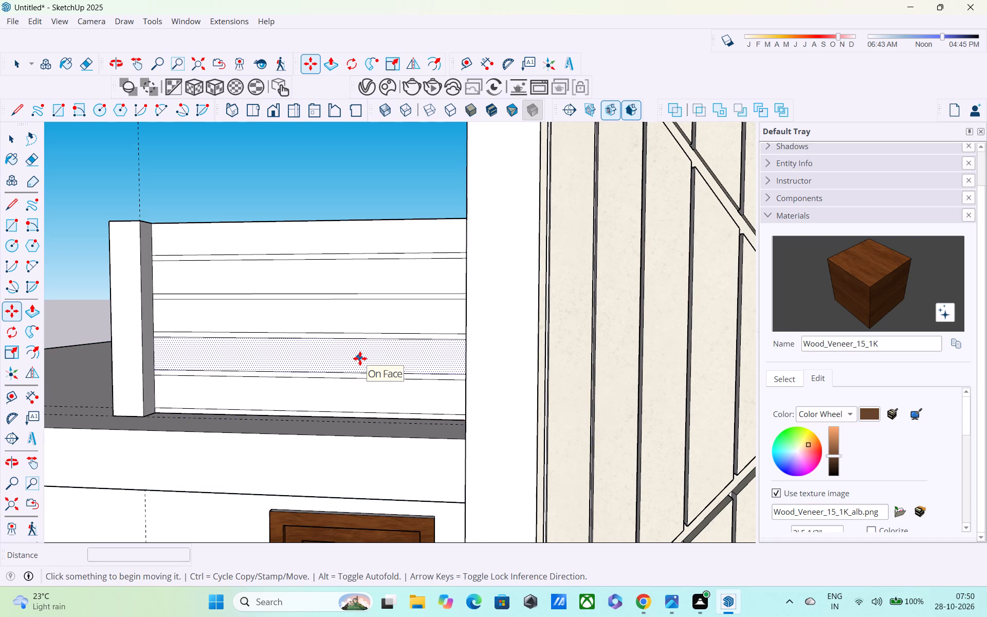
pyautogui.press('Escape')
pyautogui.press('space')
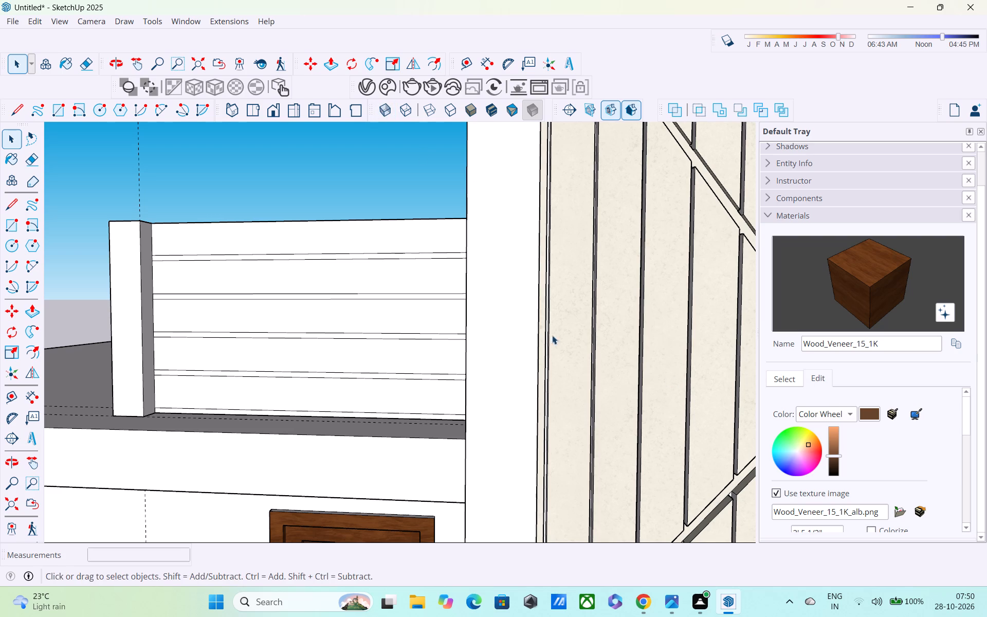
# Push/Pull the five wide horizontal strips of the recessed face outward by 1", leaving the narrow grooves between them recessed.
pyautogui.scroll(1, 306, 253)
pyautogui.moveTo(306, 251); pyautogui.dragTo(216, 255, button='middle')
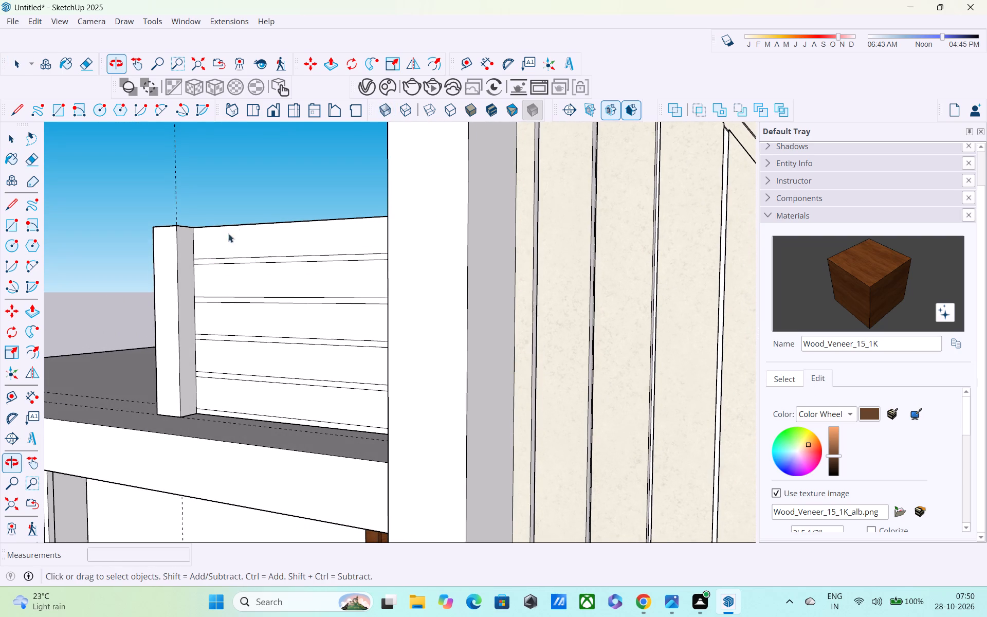
pyautogui.click(253, 239)
pyautogui.press('p')
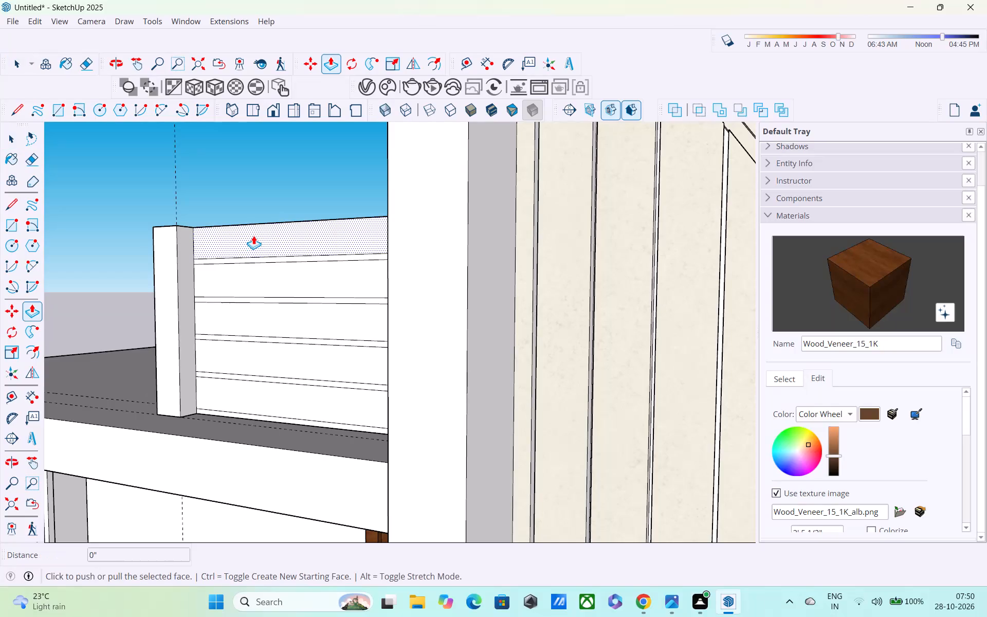
pyautogui.click(253, 234)
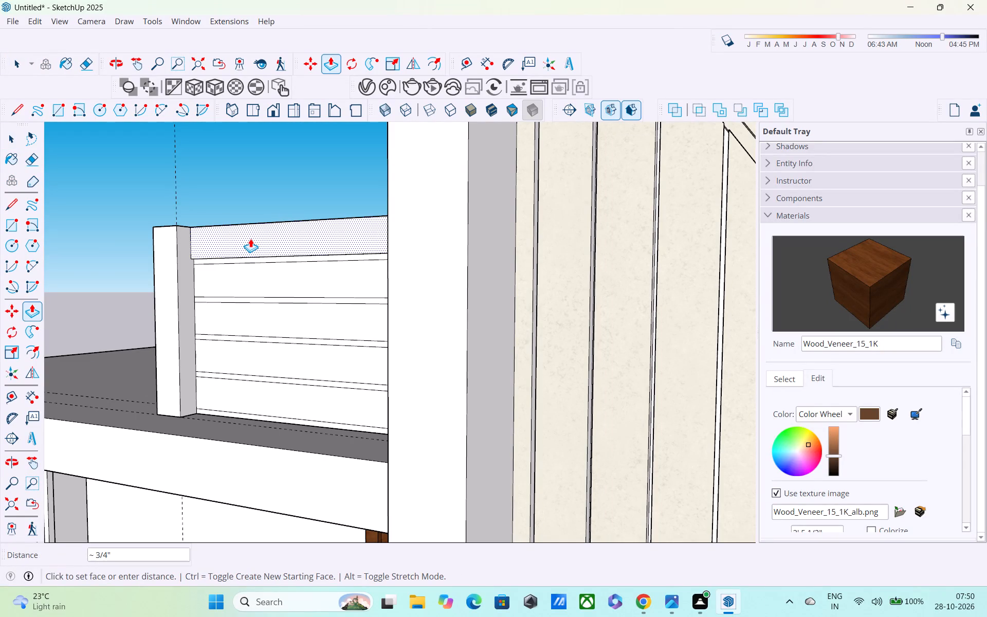
pyautogui.write('1"')
pyautogui.press('Return')
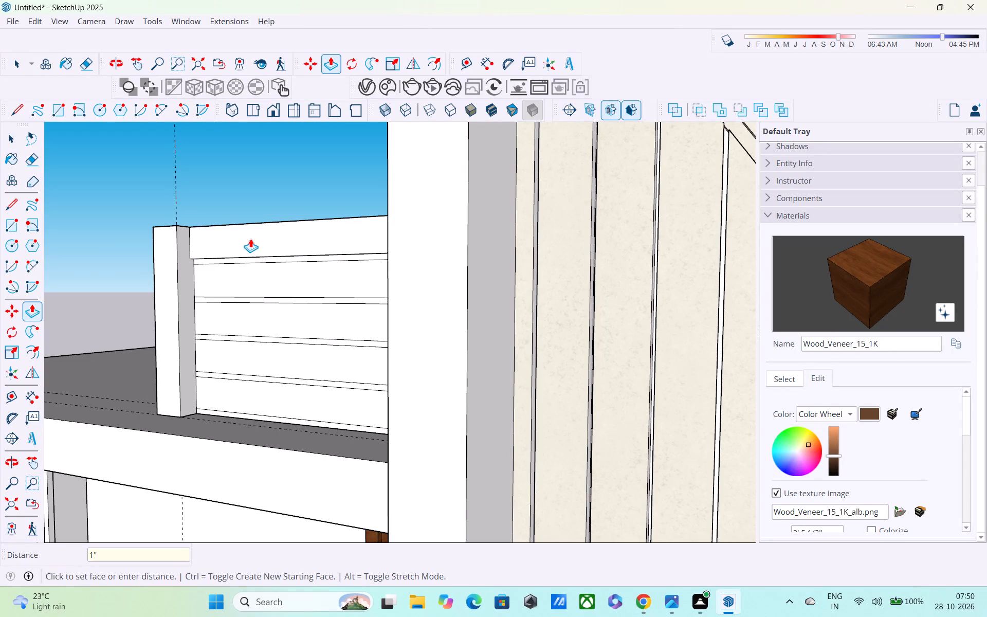
pyautogui.doubleClick(244, 276)
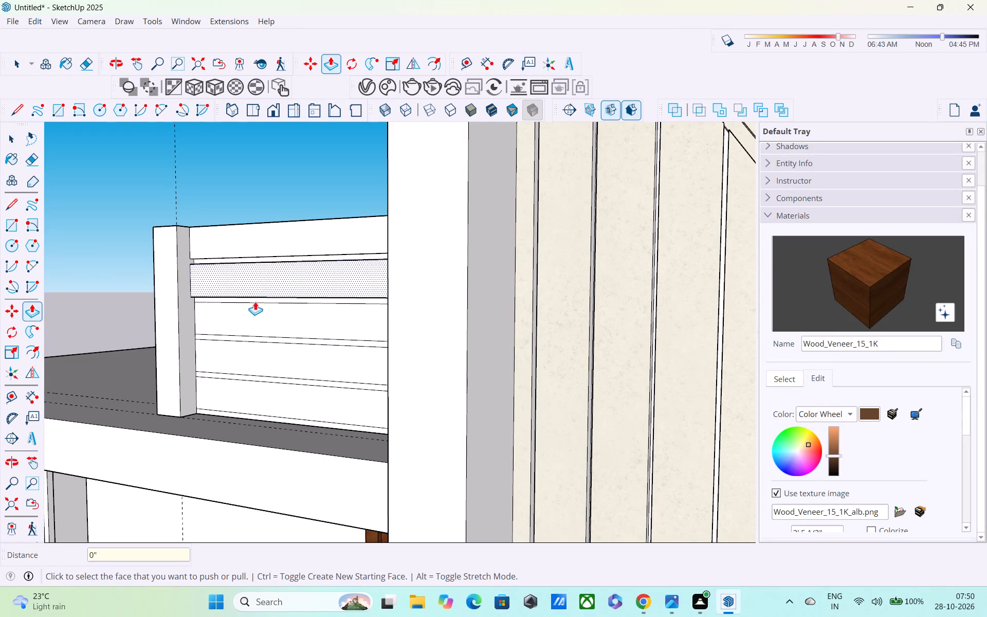
pyautogui.doubleClick(257, 306)
pyautogui.doubleClick(268, 342)
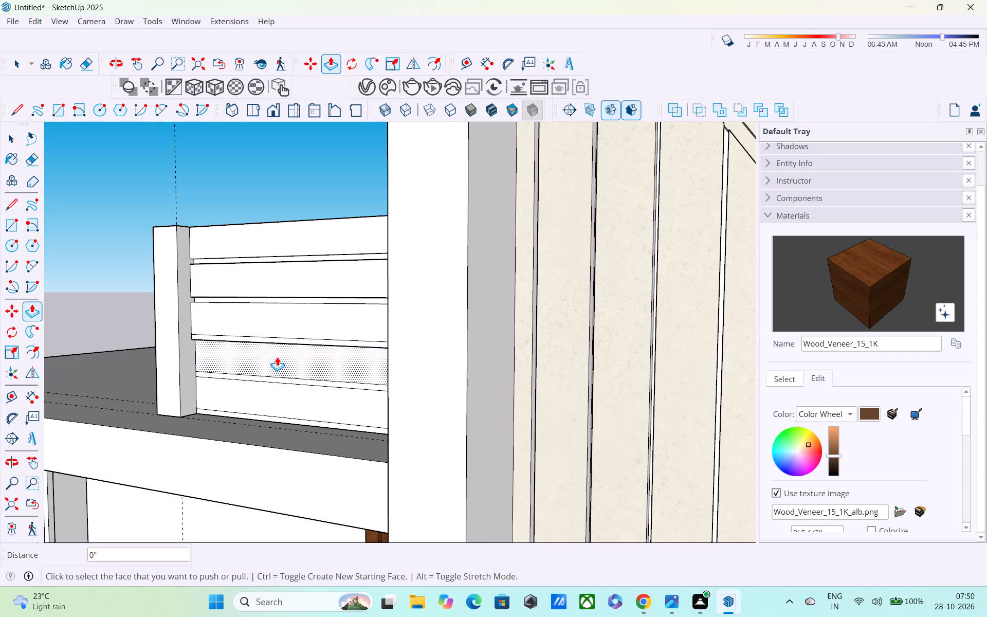
pyautogui.hotkey('ctrl', 'z')
pyautogui.doubleClick(279, 355)
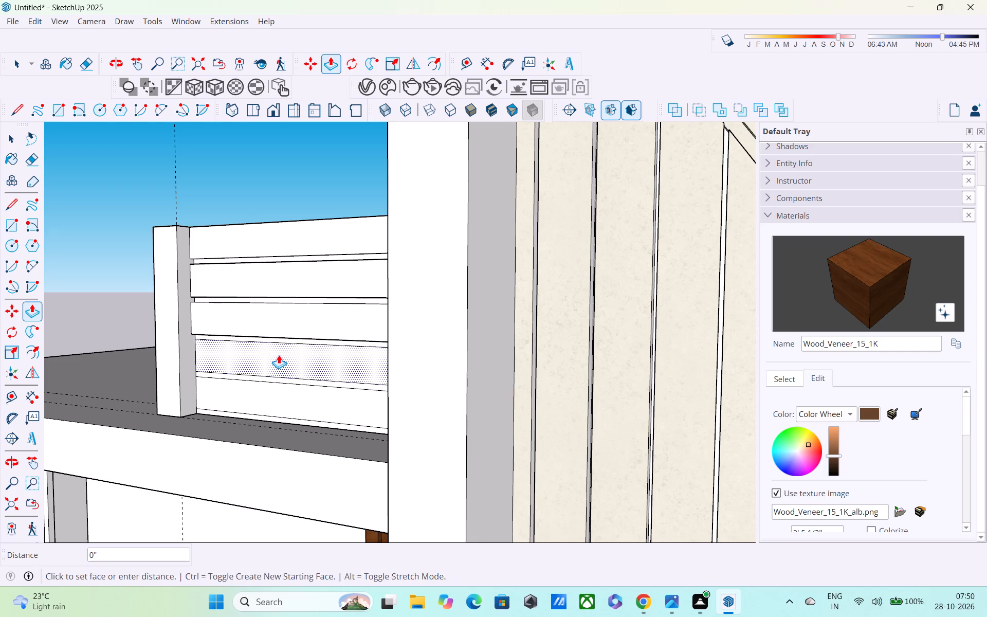
pyautogui.doubleClick(282, 386)
# Paint the front faces of the five raised parapet planks with the Wood_Veneer_15_1K material.
pyautogui.scroll(-2, 282, 386)
pyautogui.moveTo(277, 387); pyautogui.dragTo(321, 349, button='middle')
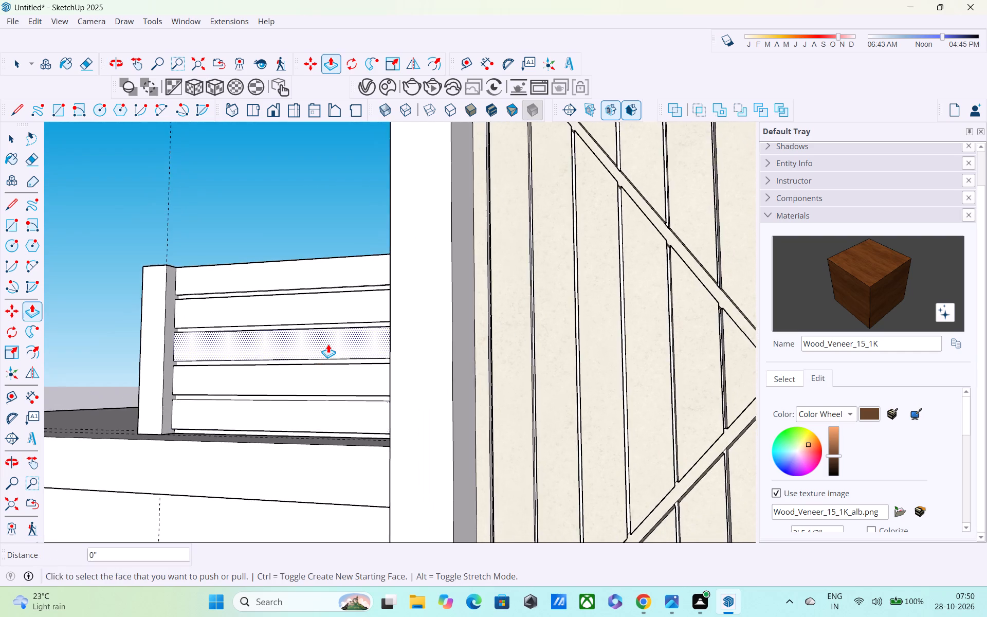
pyautogui.scroll(-3, 328, 344)
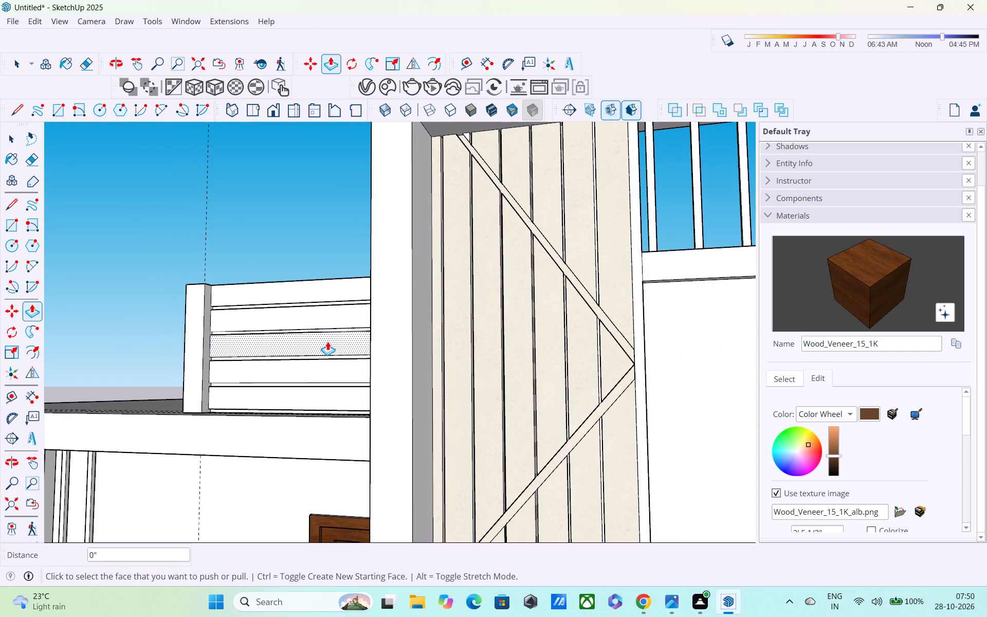
pyautogui.click(897, 272)
pyautogui.click(331, 286)
pyautogui.click(328, 314)
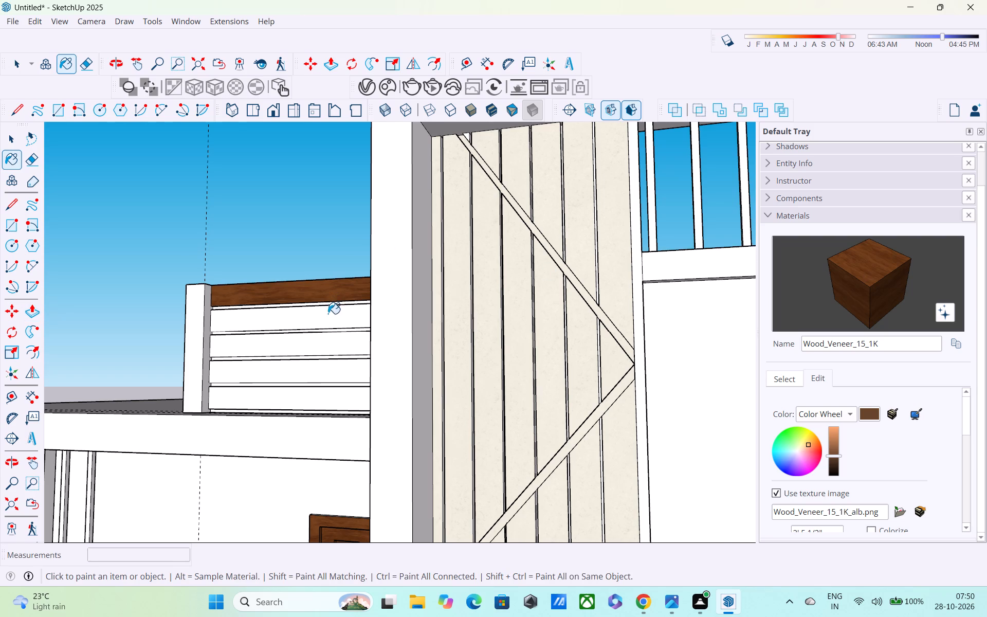
pyautogui.click(330, 340)
pyautogui.click(333, 366)
pyautogui.click(340, 398)
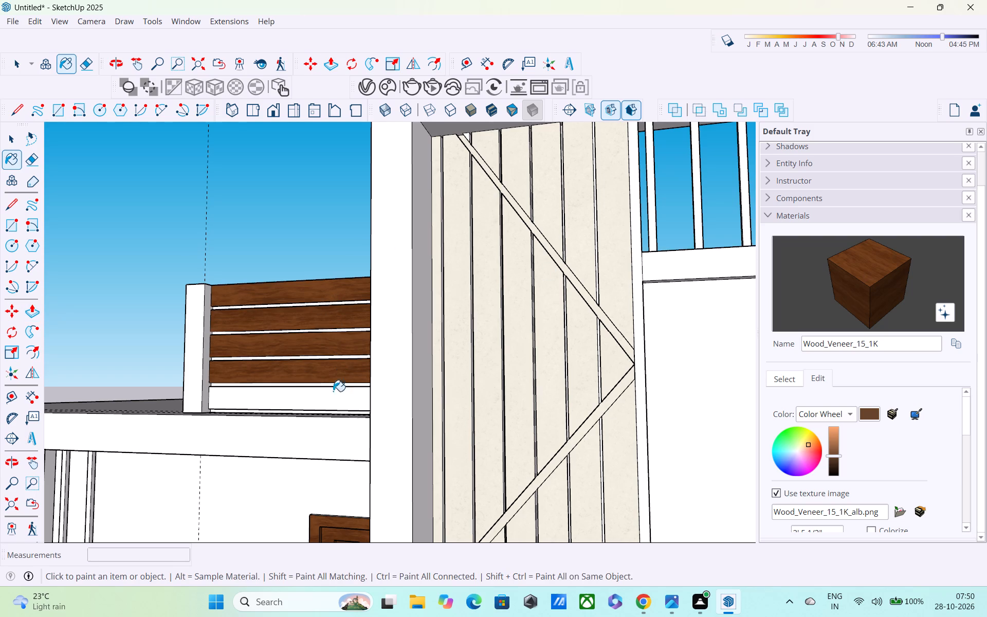
pyautogui.moveTo(324, 384); pyautogui.dragTo(413, 398, button='middle')
pyautogui.scroll(-4, 349, 391)
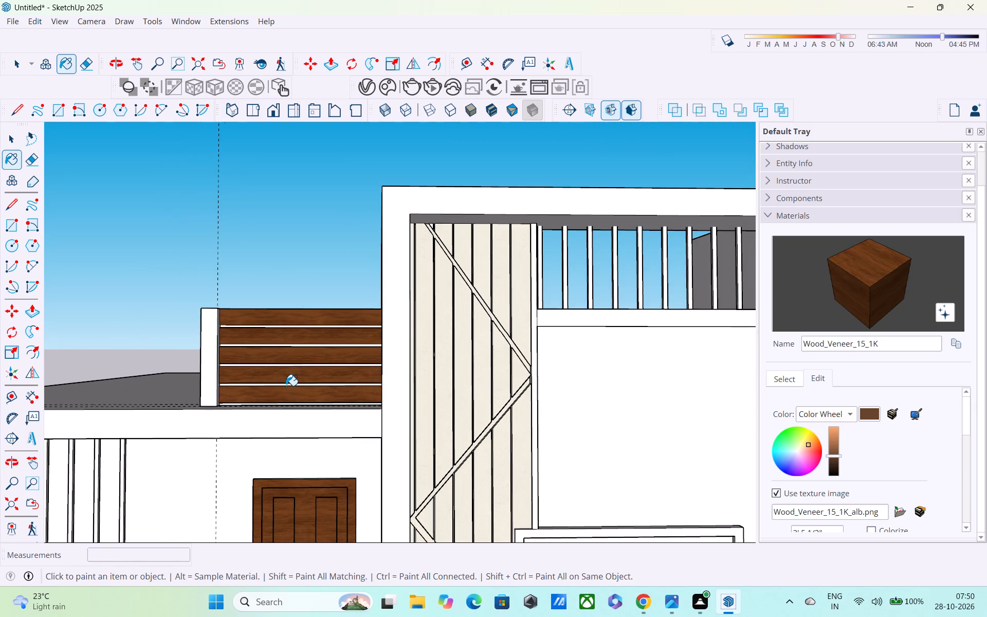
pyautogui.scroll(-3, 286, 386)
pyautogui.moveTo(286, 385); pyautogui.dragTo(289, 404, button='middle')
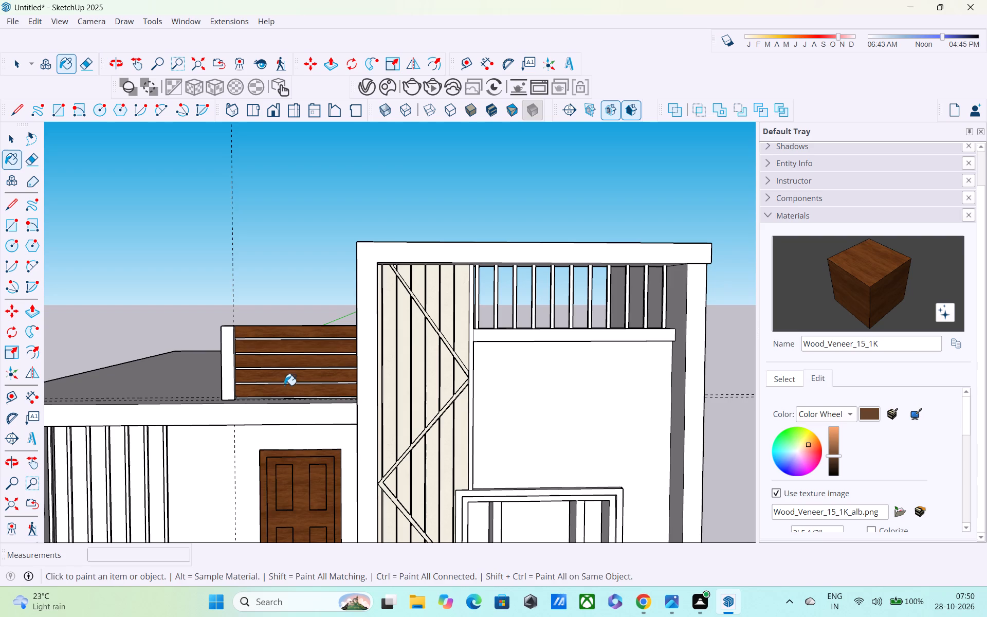
pyautogui.moveTo(284, 385); pyautogui.dragTo(286, 417, button='middle')
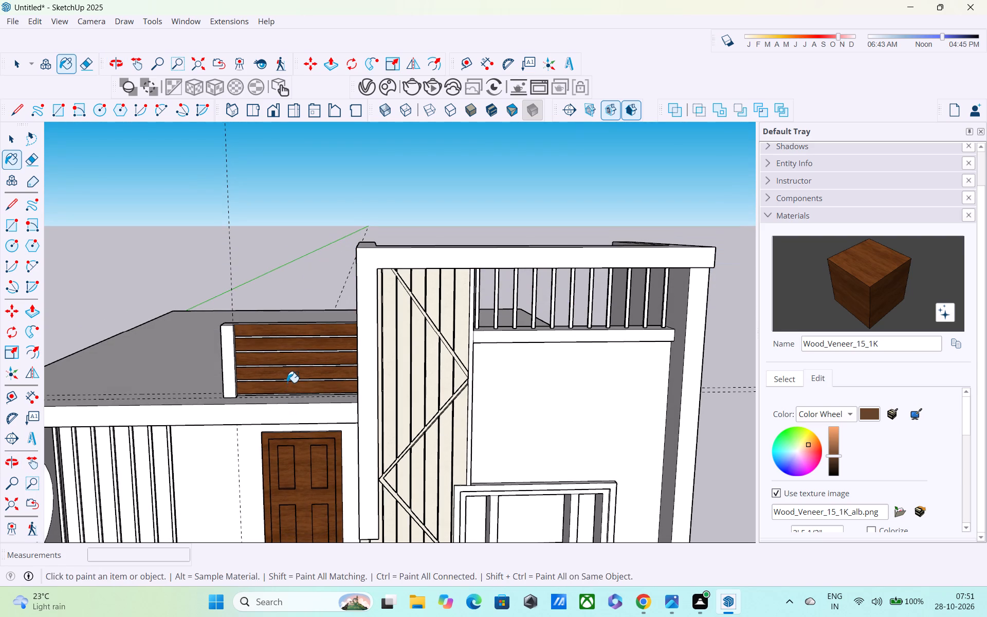
# Draw a line across the parapet's top face to separate the end post's top from the planked section.
pyautogui.scroll(6, 257, 346)
pyautogui.moveTo(236, 333); pyautogui.dragTo(245, 390, button='middle')
pyautogui.press('space')
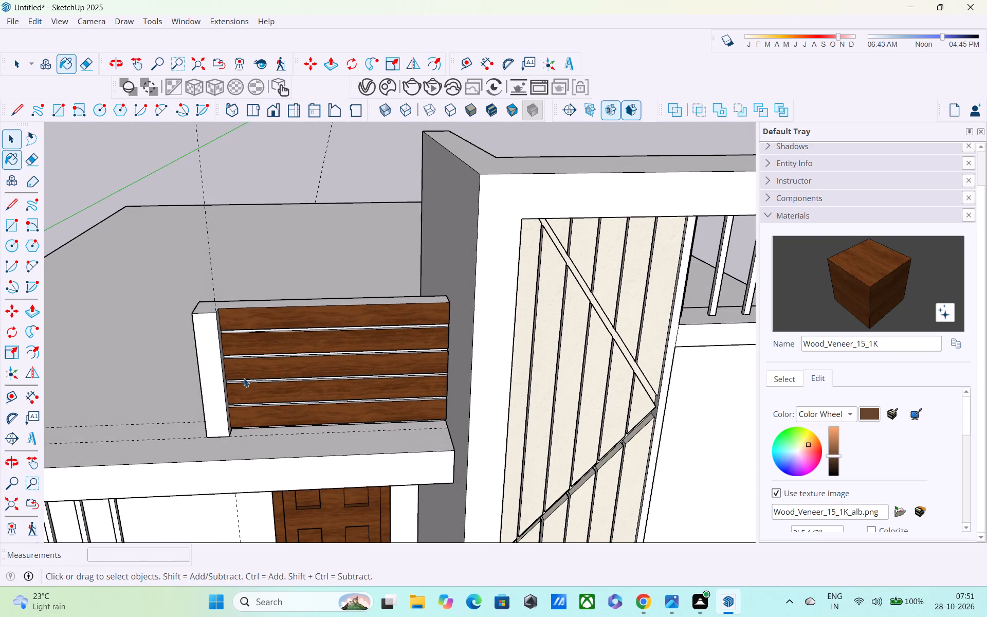
pyautogui.press('l')
pyautogui.scroll(5, 213, 328)
pyautogui.moveTo(215, 308); pyautogui.dragTo(207, 359, button='middle')
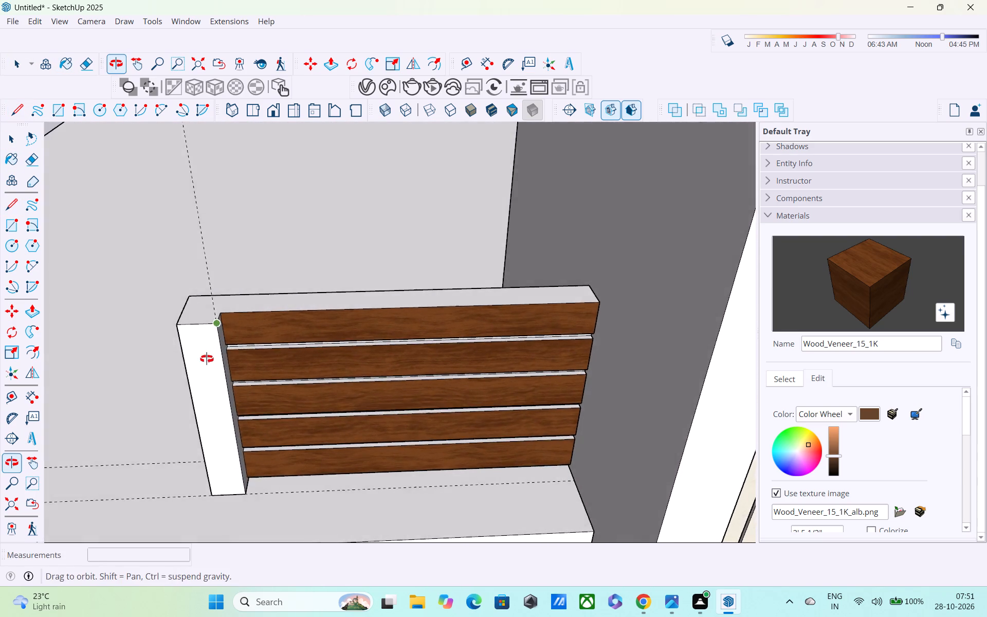
pyautogui.moveTo(207, 359); pyautogui.dragTo(206, 359, button='middle')
pyautogui.scroll(3, 262, 291)
pyautogui.click(199, 323)
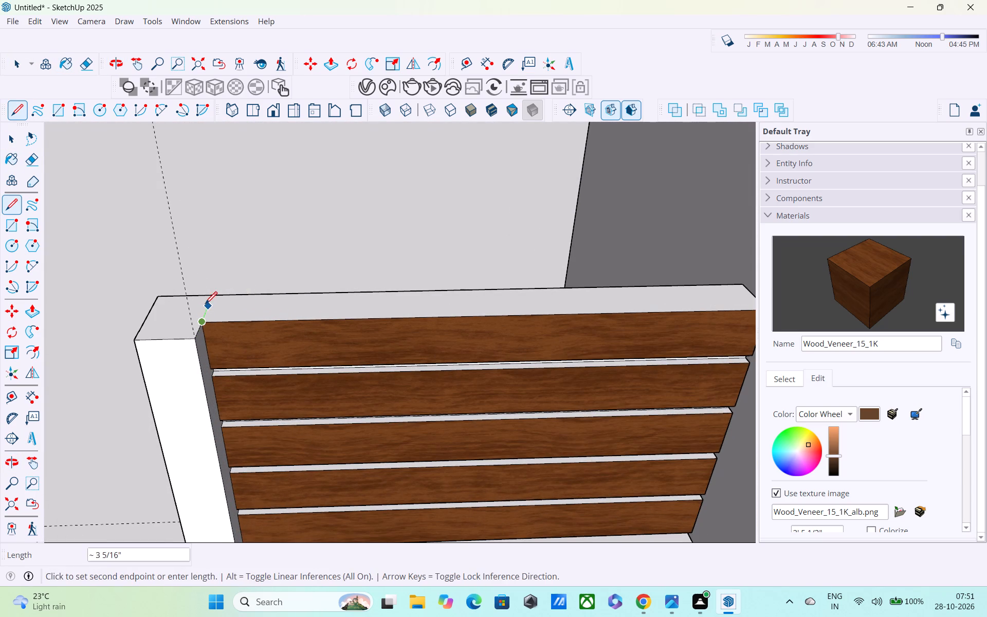
pyautogui.click(206, 295)
# Push/Pull the end post's top face up by about 3".
pyautogui.press('p')
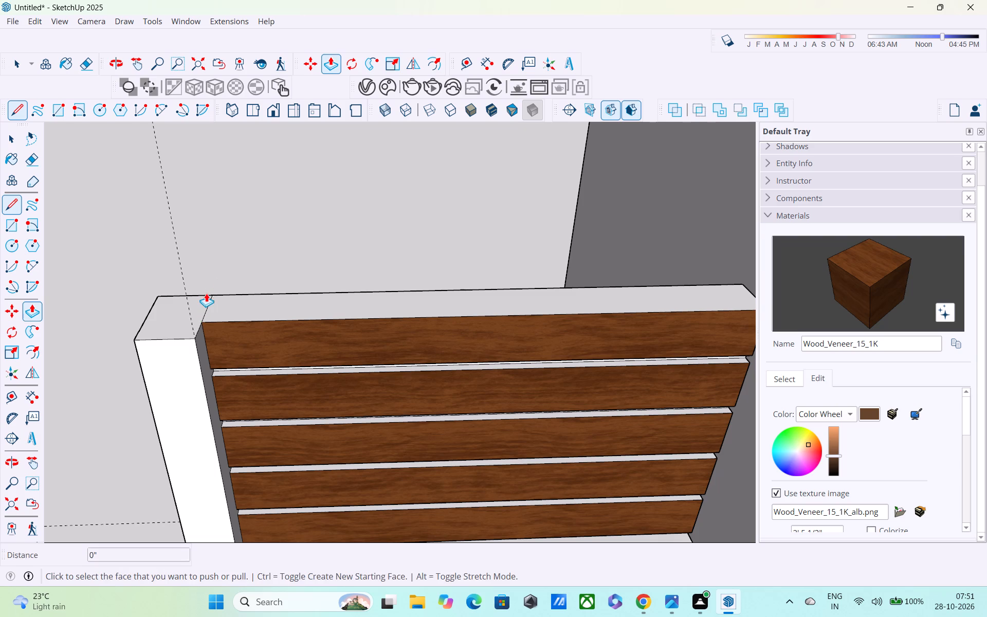
pyautogui.click(181, 310)
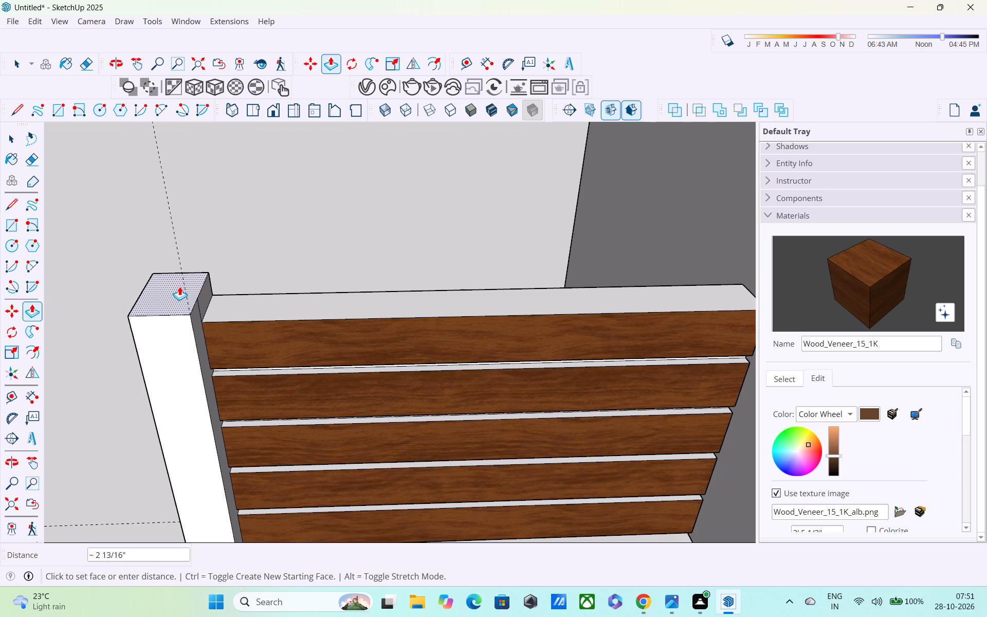
pyautogui.click(179, 286)
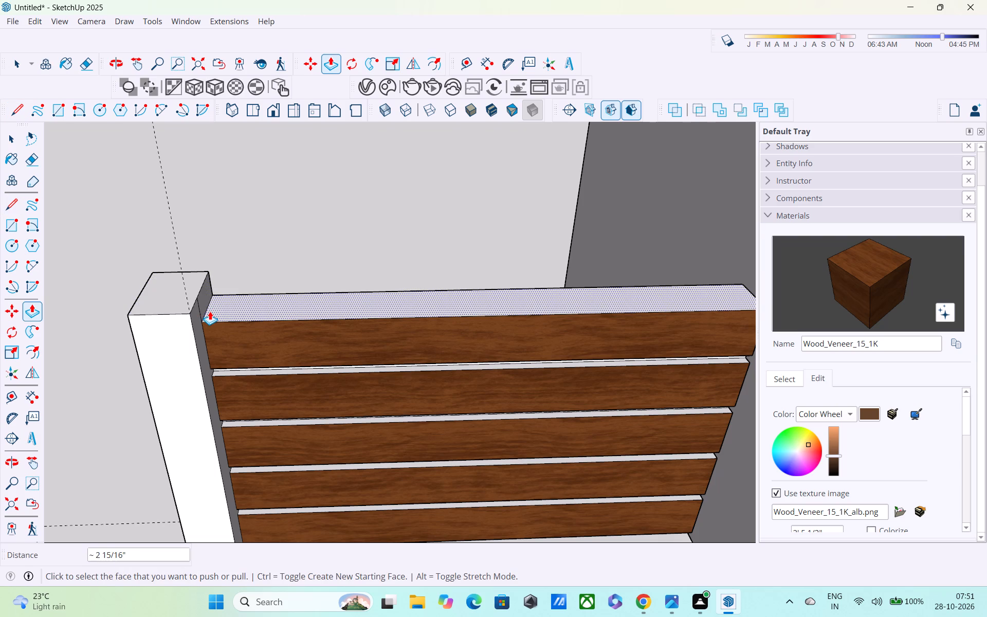
# Draw a line about 3 1/4" long across the post's inner side at plank-top level and erase the short vertical edge above.
pyautogui.press('l')
pyautogui.scroll(2, 227, 328)
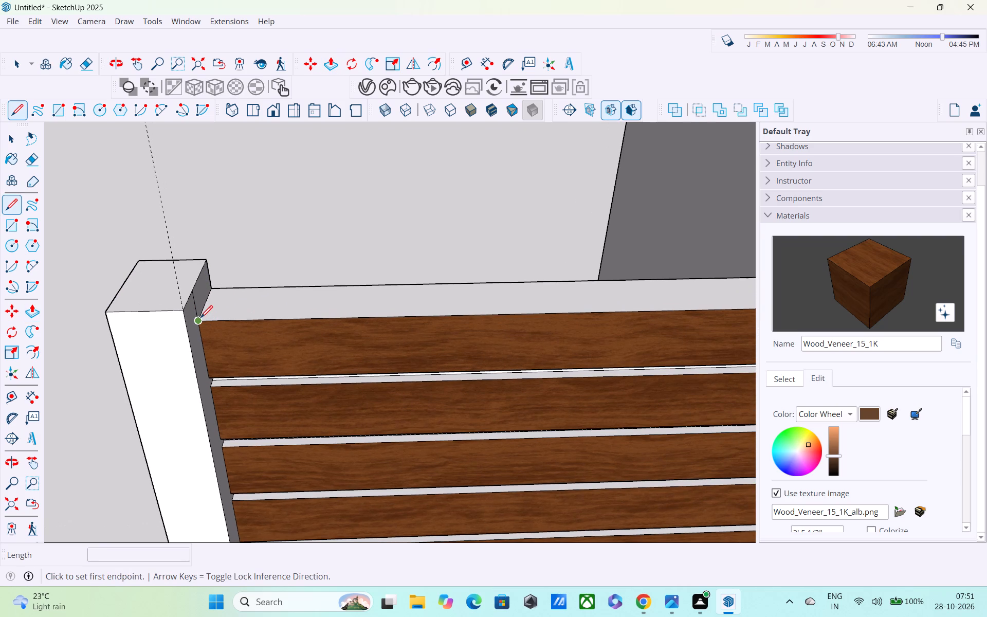
pyautogui.scroll(5, 200, 319)
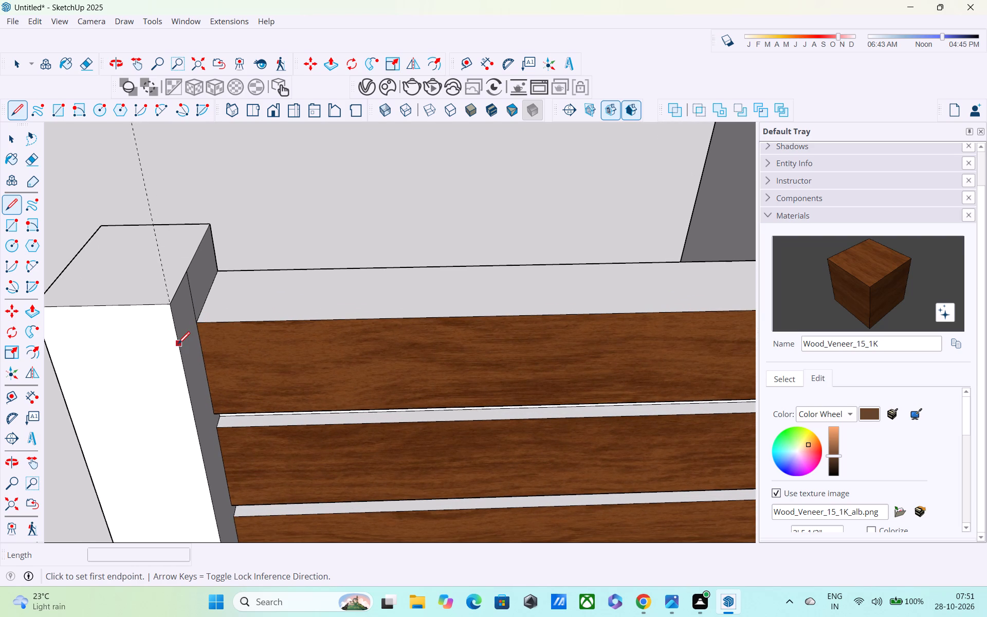
pyautogui.click(195, 325)
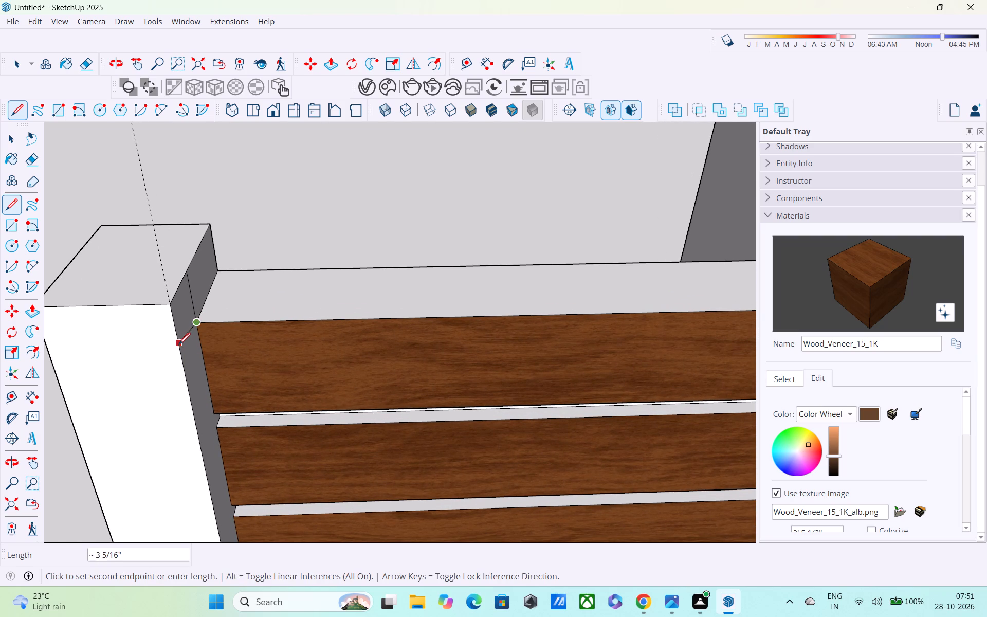
pyautogui.click(178, 364)
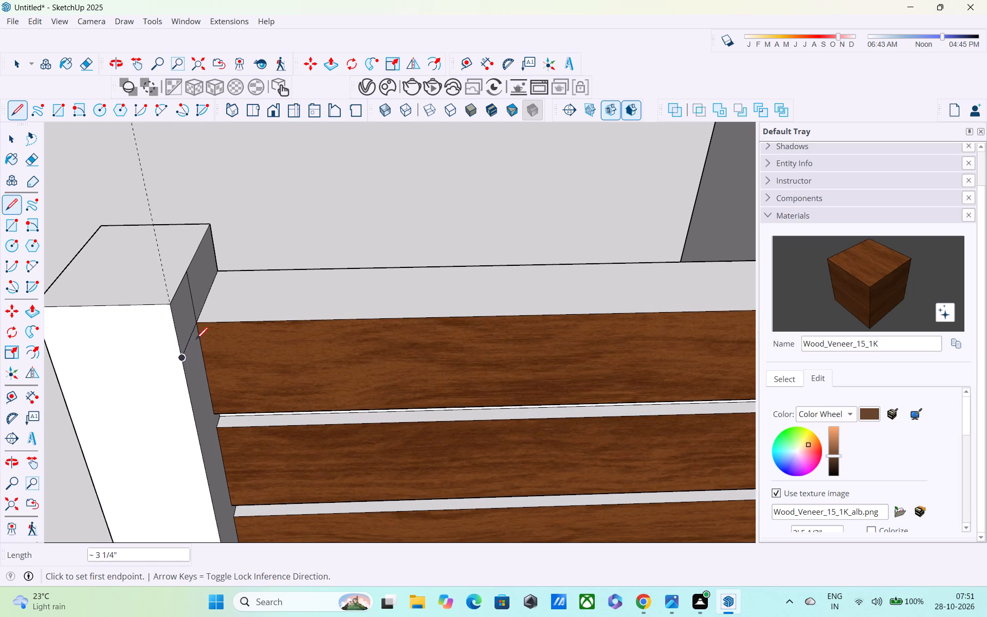
pyautogui.press('space')
pyautogui.write('e')
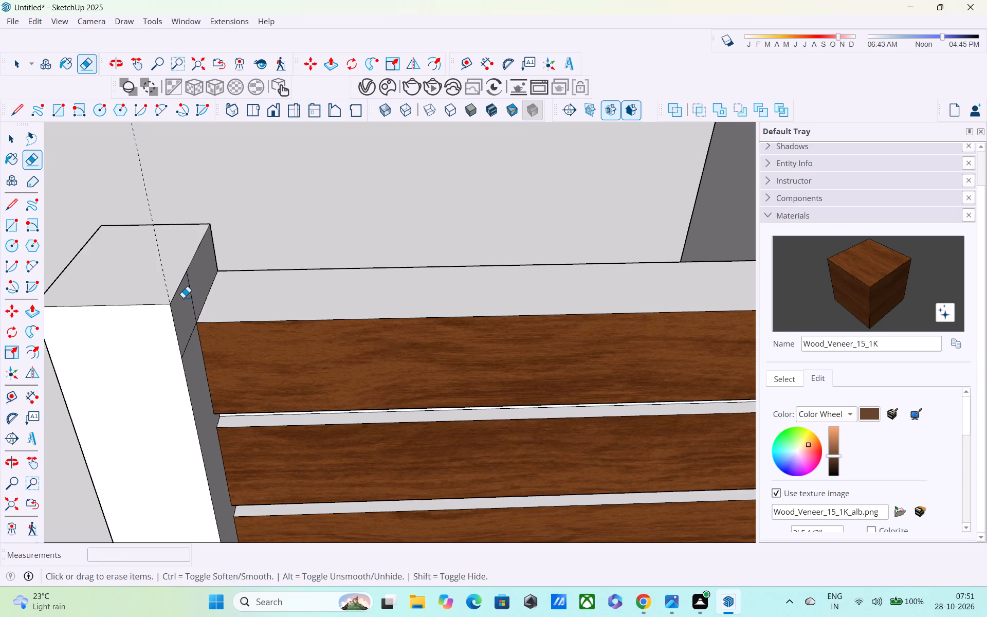
pyautogui.click(189, 286)
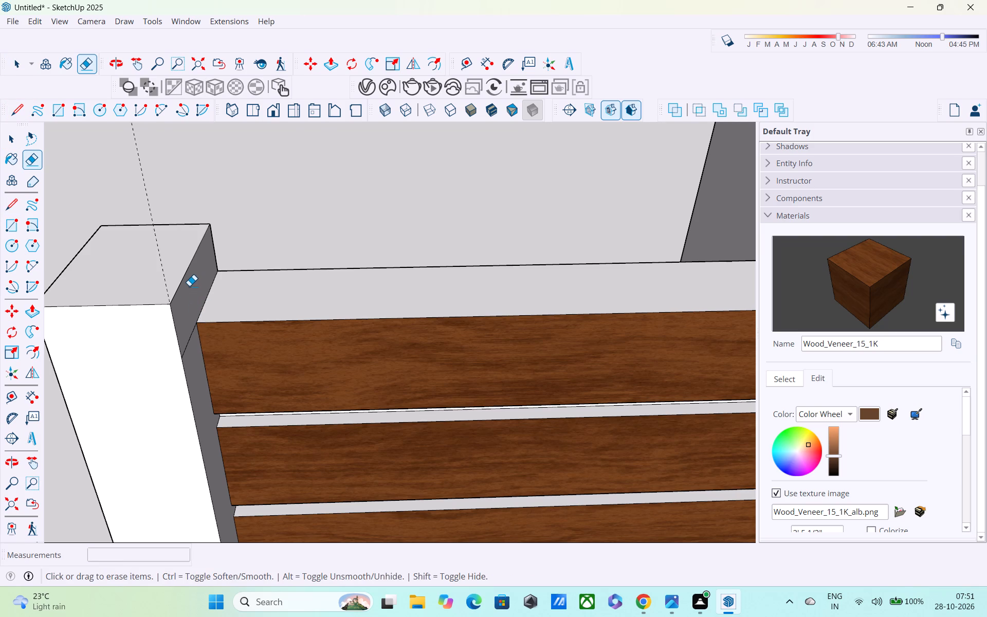
# Push/Pull the raised inner side face of the post about 5' along the parapet to the tower wall, forming a coping.
pyautogui.press('p')
pyautogui.click(190, 285)
pyautogui.scroll(-4, 370, 303)
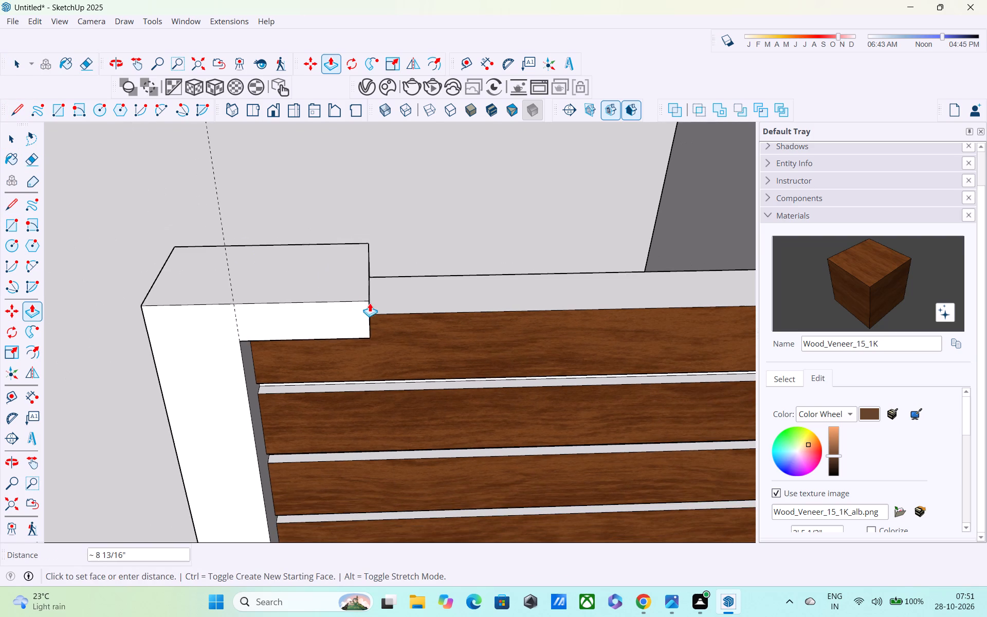
pyautogui.moveTo(433, 302); pyautogui.dragTo(152, 301, button='middle')
pyautogui.keyDown('shift'); pyautogui.moveTo(497, 303); pyautogui.dragTo(424, 303, button='middle'); pyautogui.keyUp('shift')
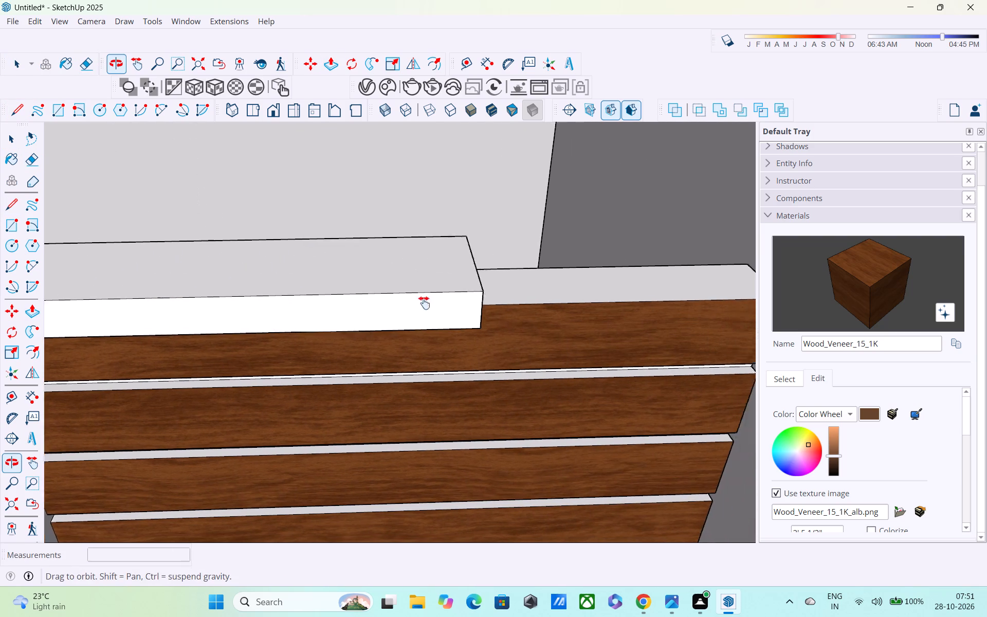
pyautogui.keyDown('shift'); pyautogui.moveTo(424, 303); pyautogui.dragTo(67, 301, button='middle'); pyautogui.keyUp('shift')
pyautogui.click(401, 285)
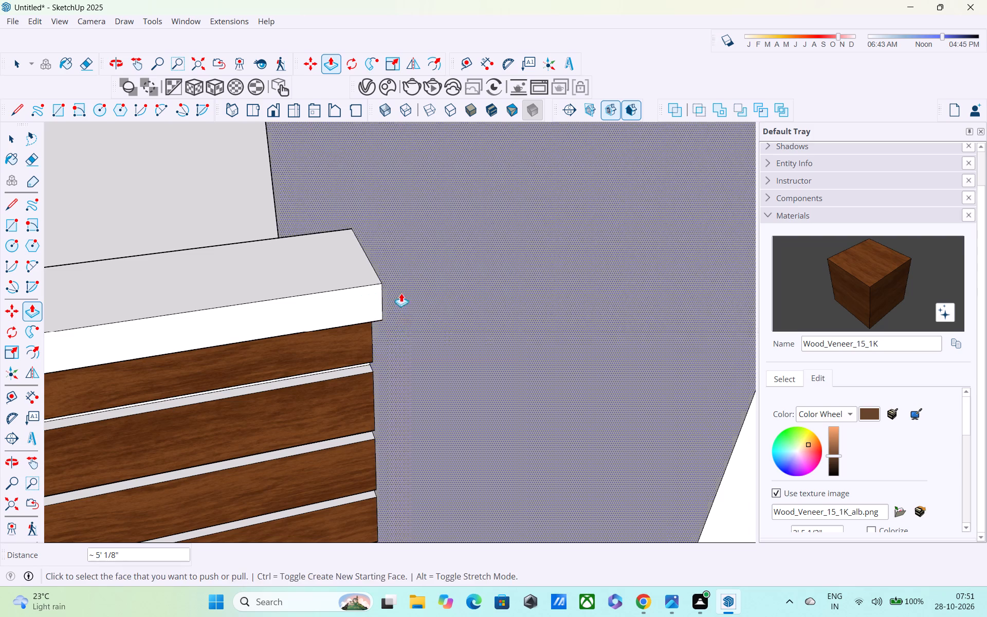
# Examine the parapet with its coping and the surrounding roof slab from the front, side, rear and above.
pyautogui.moveTo(392, 311); pyautogui.dragTo(367, 185, button='middle')
pyautogui.scroll(-4, 365, 183)
pyautogui.keyDown('shift'); pyautogui.moveTo(355, 273); pyautogui.dragTo(495, 170, button='middle'); pyautogui.keyUp('shift')
pyautogui.scroll(-5, 484, 180)
pyautogui.keyDown('shift'); pyautogui.moveTo(416, 238); pyautogui.dragTo(442, 168, button='middle'); pyautogui.keyUp('shift')
pyautogui.scroll(-4, 422, 192)
pyautogui.press('space')
pyautogui.click(220, 206)
pyautogui.moveTo(217, 253); pyautogui.dragTo(289, 279, button='middle')
pyautogui.scroll(-1, 284, 276)
pyautogui.scroll(1, 289, 279)
pyautogui.scroll(-5, 280, 265)
pyautogui.moveTo(200, 289); pyautogui.dragTo(510, 295, button='middle')
pyautogui.scroll(-4, 510, 293)
pyautogui.moveTo(498, 288); pyautogui.dragTo(523, 308, button='middle')
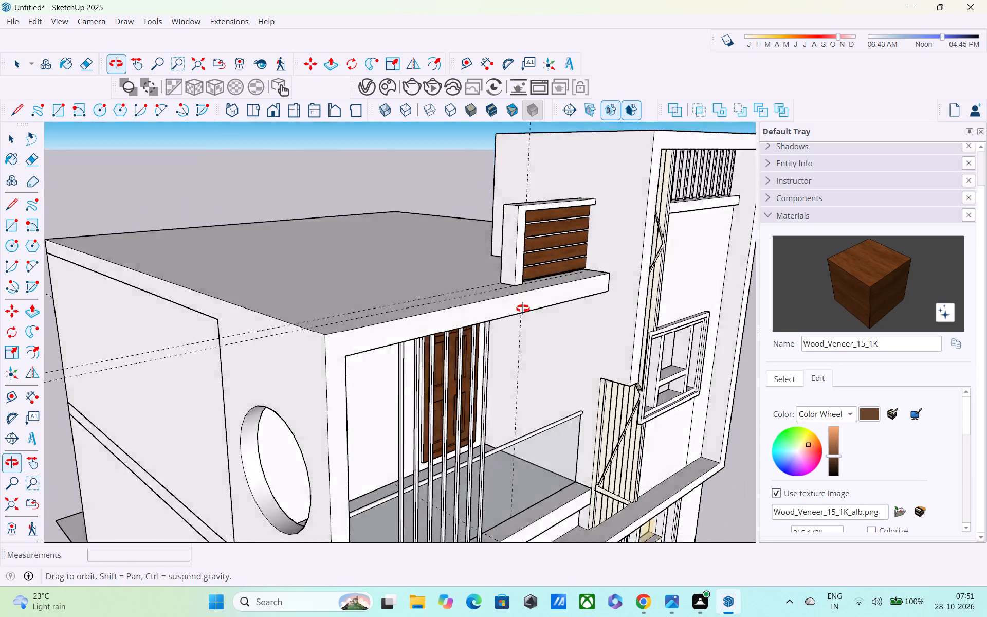
pyautogui.moveTo(523, 308); pyautogui.dragTo(984, 408, button='middle')
pyautogui.scroll(-4, 885, 355)
pyautogui.scroll(2, 831, 356)
pyautogui.moveTo(785, 342); pyautogui.dragTo(558, 232, button='middle')
pyautogui.scroll(-1, 600, 266)
pyautogui.moveTo(599, 278); pyautogui.dragTo(461, 227, button='middle')
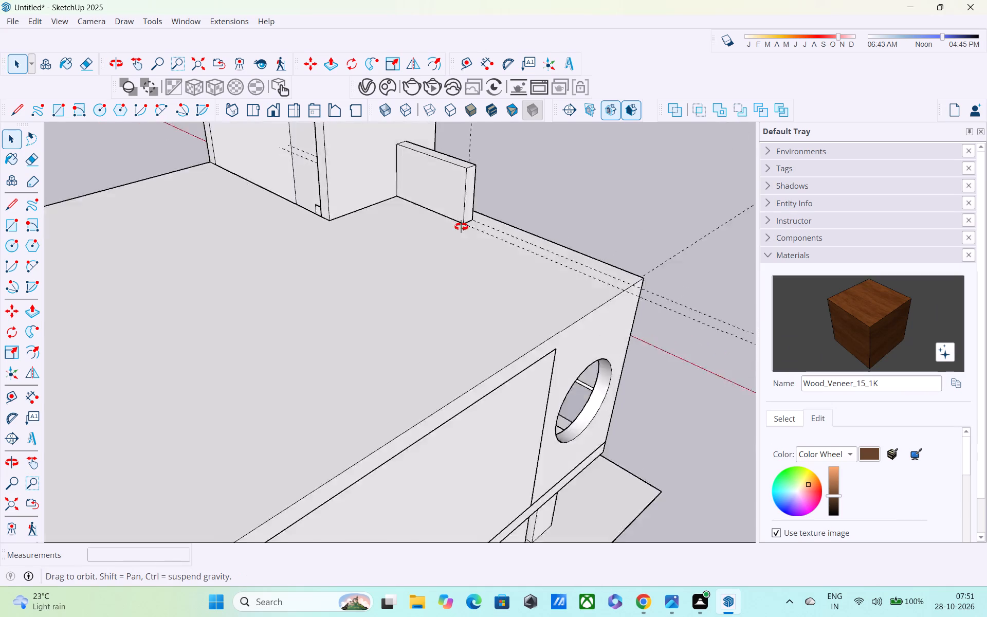
pyautogui.moveTo(461, 227); pyautogui.dragTo(236, 63, button='middle')
pyautogui.scroll(2, 290, 193)
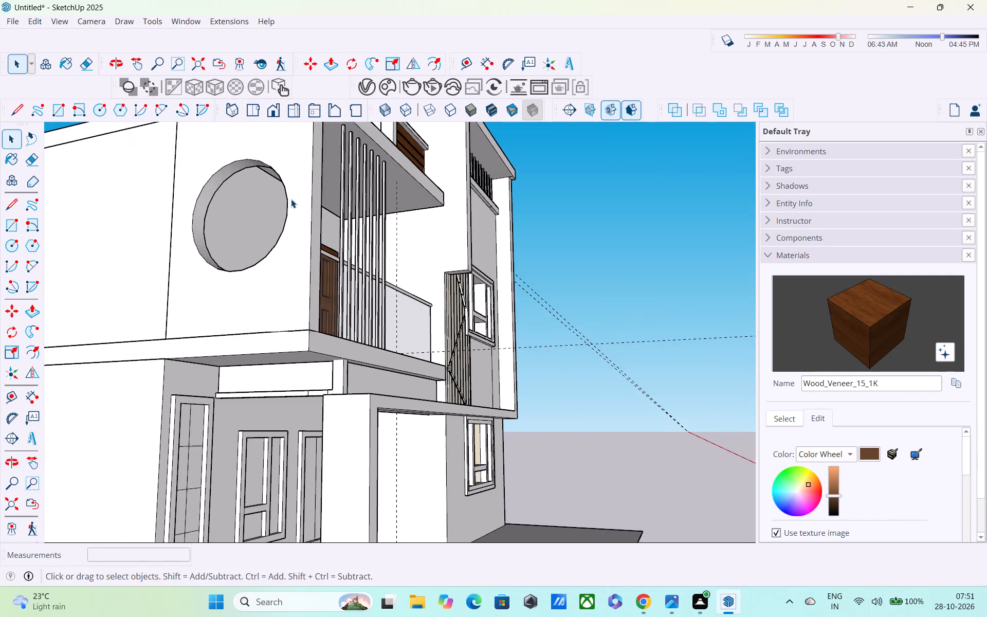
pyautogui.moveTo(304, 223); pyautogui.dragTo(437, 530, button='middle')
pyautogui.moveTo(416, 465); pyautogui.dragTo(460, 543, button='middle')
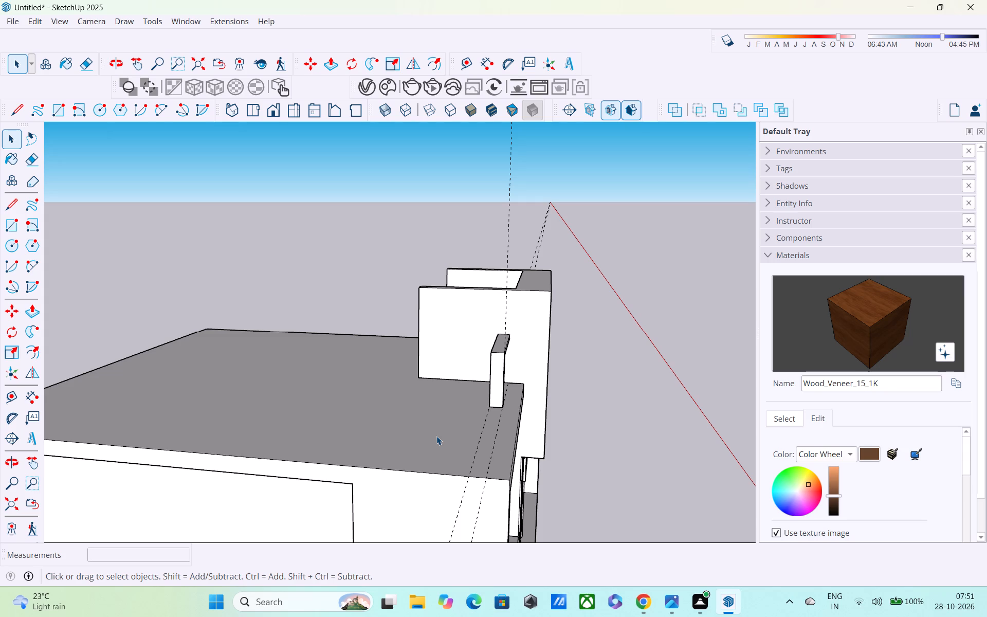
# Draw a rectangle about 6' 9" by 6' 4" on the roof slab behind the front edge, beside the parapet.
pyautogui.press('r')
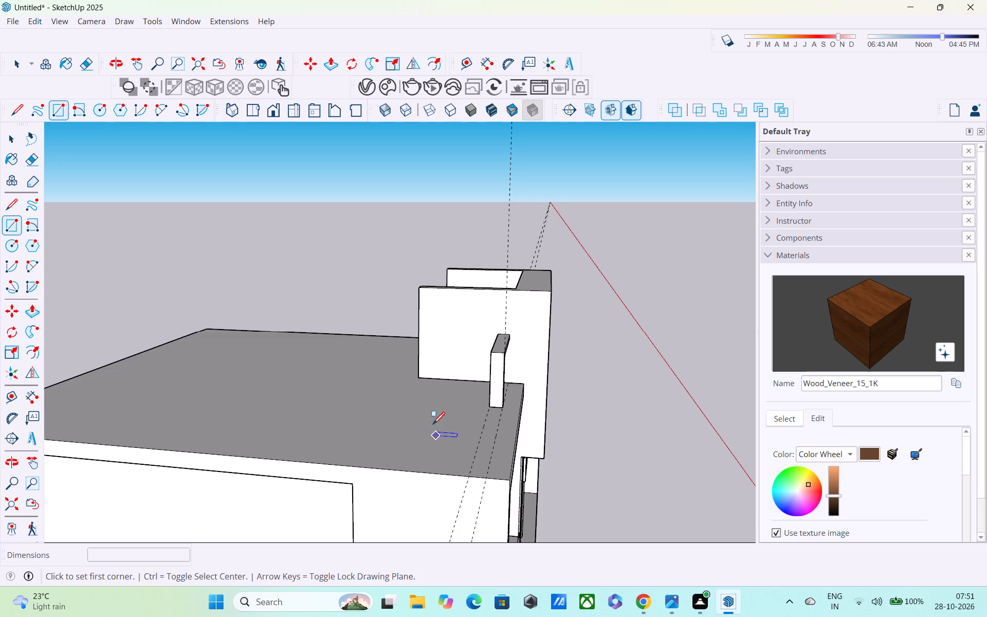
pyautogui.moveTo(431, 422); pyautogui.dragTo(569, 500, button='middle')
pyautogui.moveTo(559, 462); pyautogui.dragTo(591, 505, button='middle')
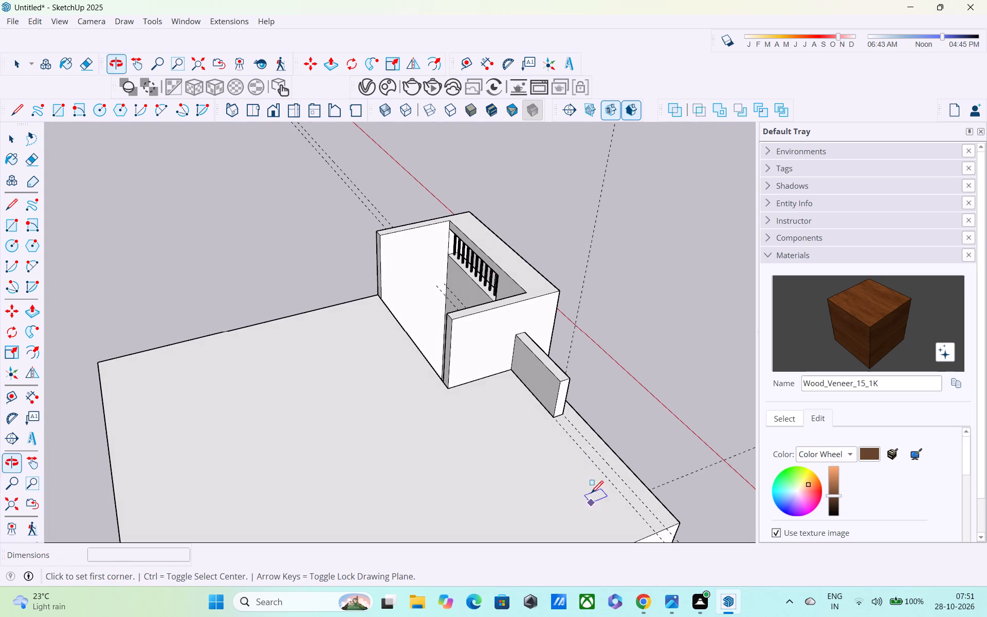
pyautogui.click(533, 443)
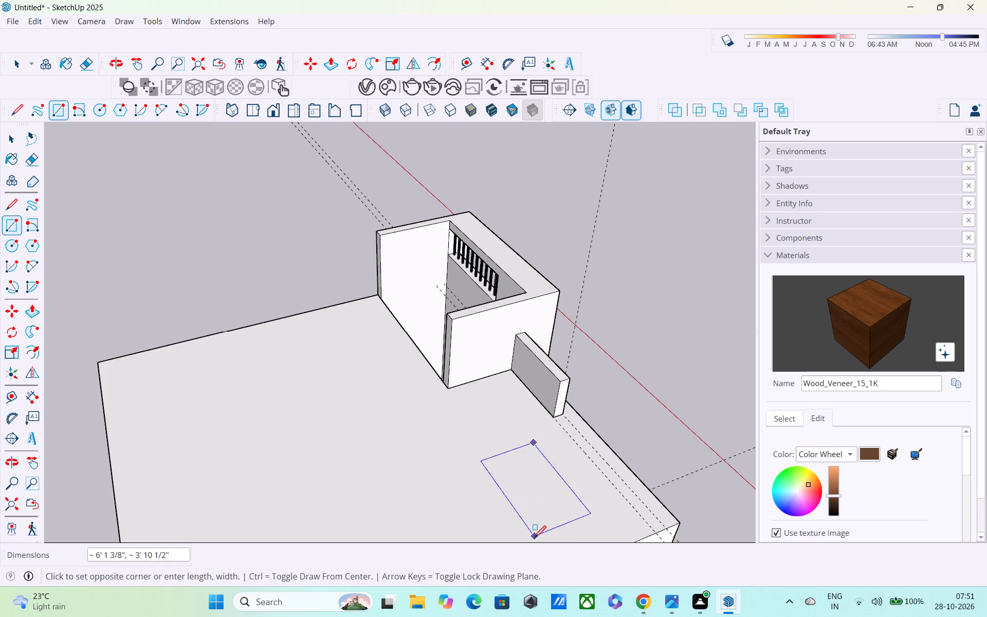
pyautogui.moveTo(543, 535); pyautogui.dragTo(506, 411, button='middle')
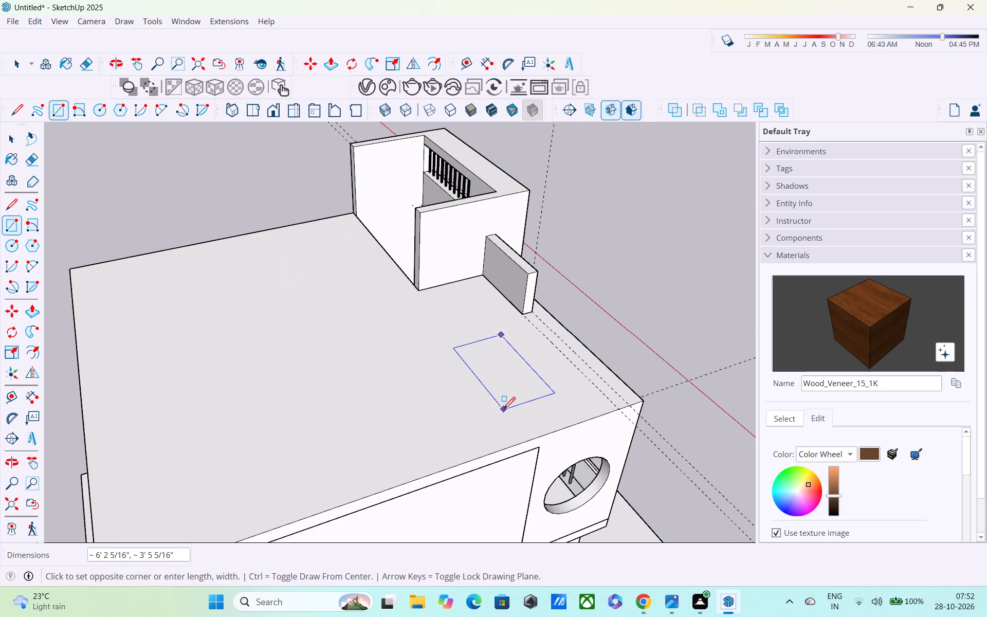
pyautogui.click(464, 432)
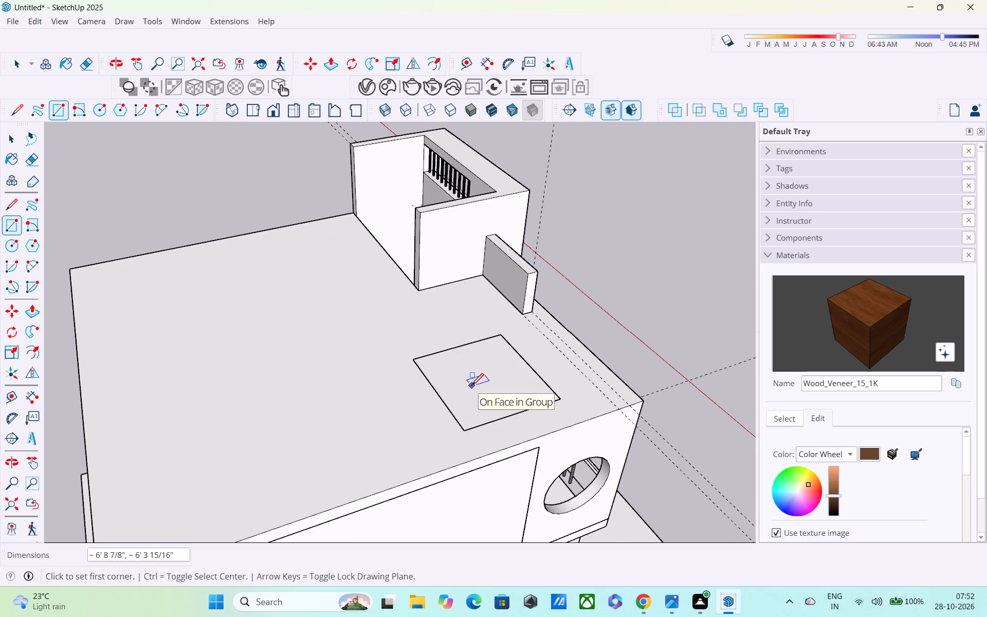
# Push/Pull the roof rectangle up 1.5' into a low block.
pyautogui.press('p')
pyautogui.click(475, 384)
pyautogui.moveTo(474, 356); pyautogui.dragTo(271, 240, button='middle')
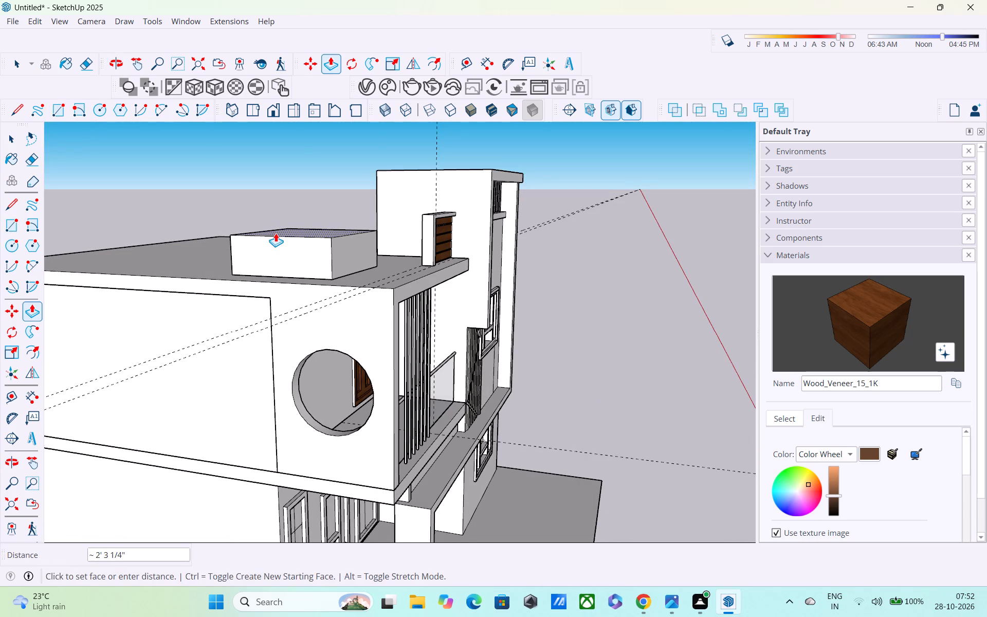
pyautogui.write("1.5'")
pyautogui.press('Return')
# Push/Pull the roof block's top face up by a further 10".
pyautogui.moveTo(295, 242); pyautogui.dragTo(226, 232, button='middle')
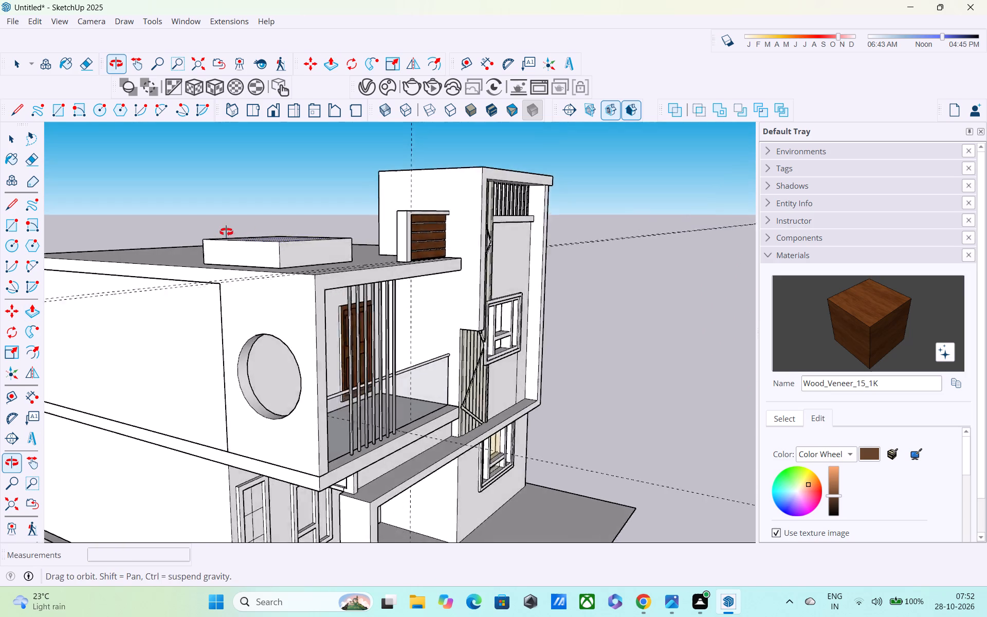
pyautogui.moveTo(226, 232); pyautogui.dragTo(61, 195, button='middle')
pyautogui.scroll(3, 240, 232)
pyautogui.moveTo(277, 240); pyautogui.dragTo(279, 269, button='middle')
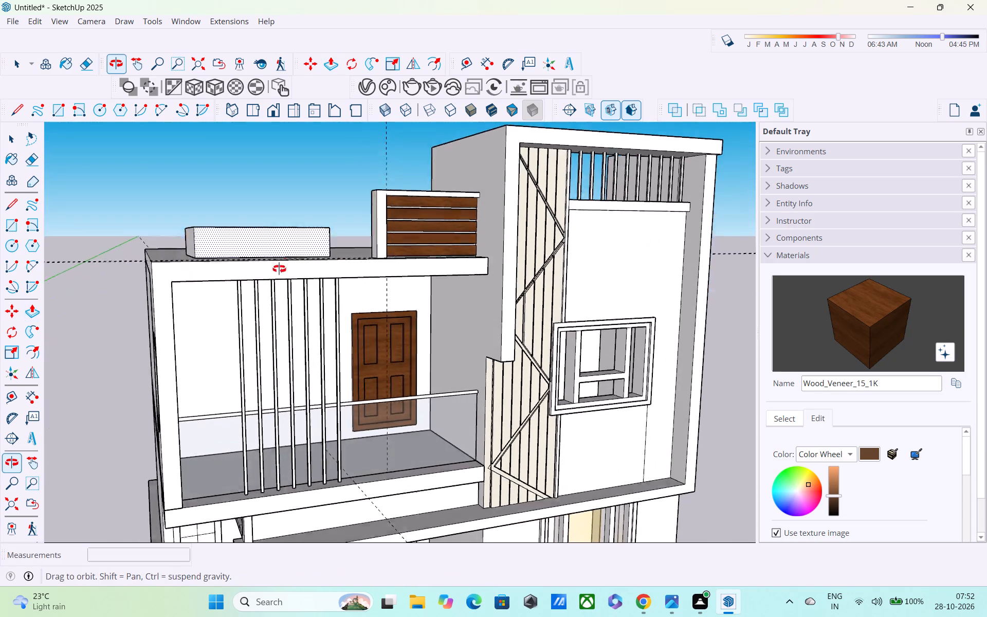
pyautogui.moveTo(279, 269); pyautogui.dragTo(301, 402, button='middle')
pyautogui.scroll(-3, 306, 387)
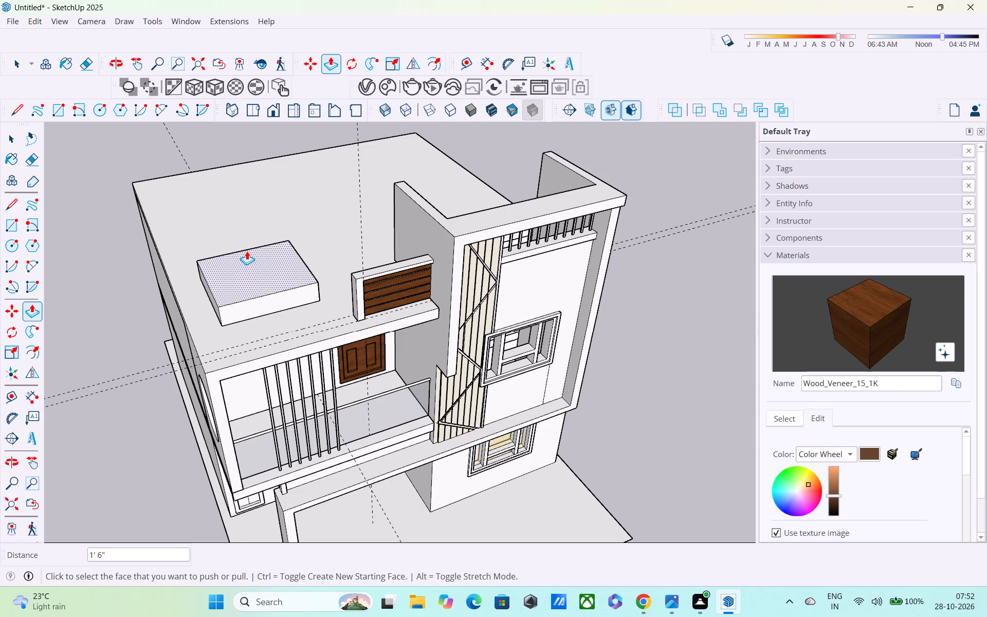
pyautogui.press('space')
pyautogui.click(227, 281)
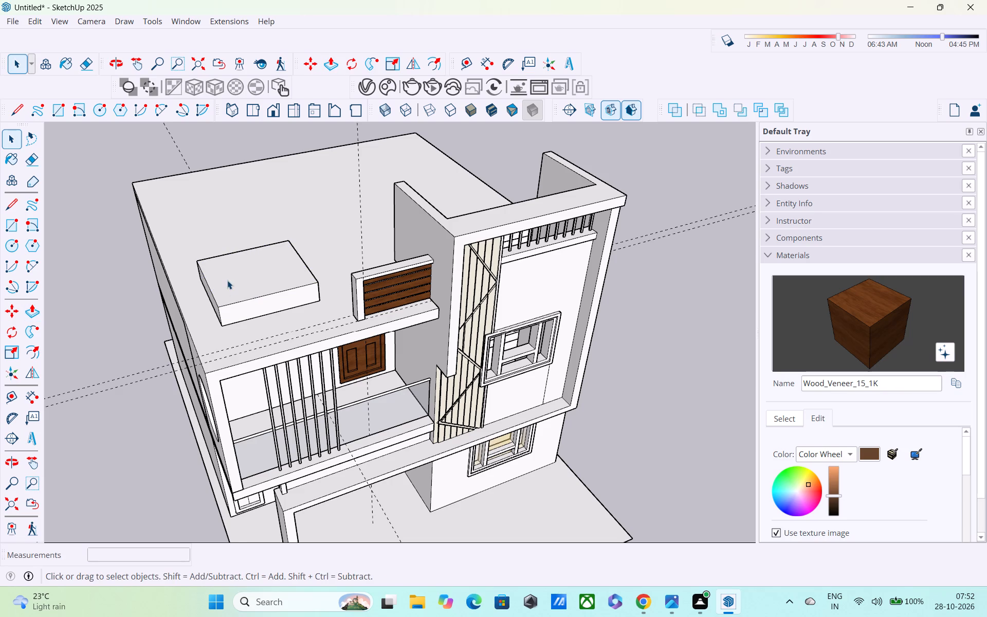
pyautogui.press('p')
pyautogui.click(227, 279)
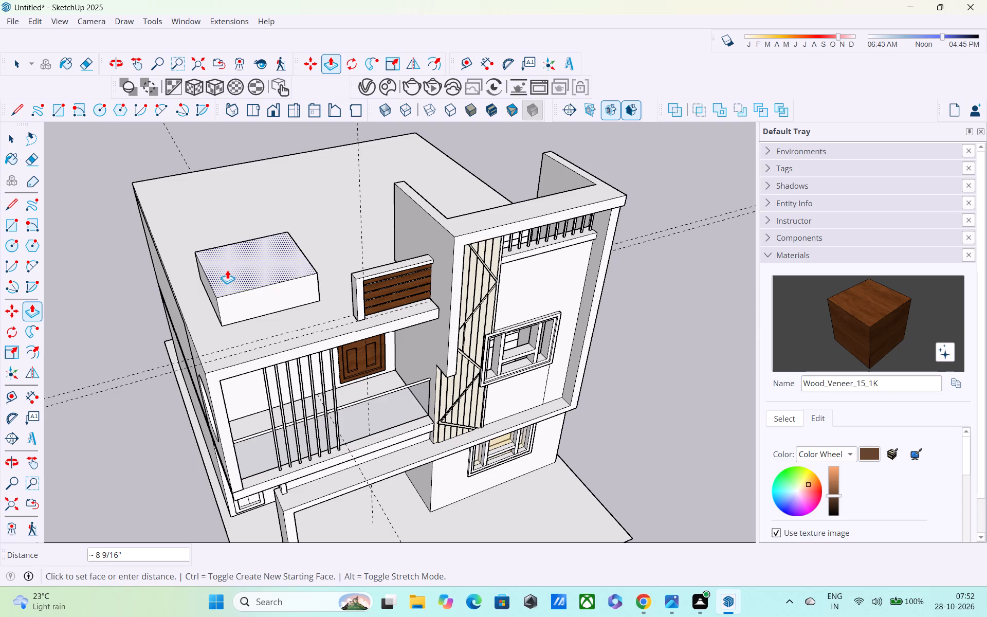
pyautogui.write('10')
pyautogui.hotkey('shift', '"')
pyautogui.press('Return')
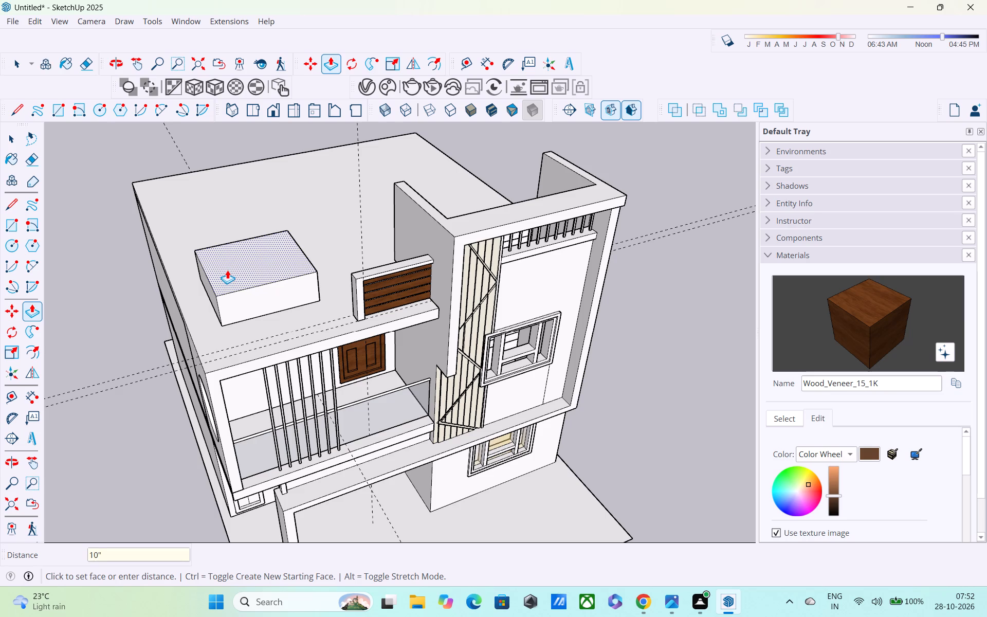
# Draw a line across the roof block's front face, 10" below its top edge.
pyautogui.press('l')
pyautogui.scroll(3, 221, 298)
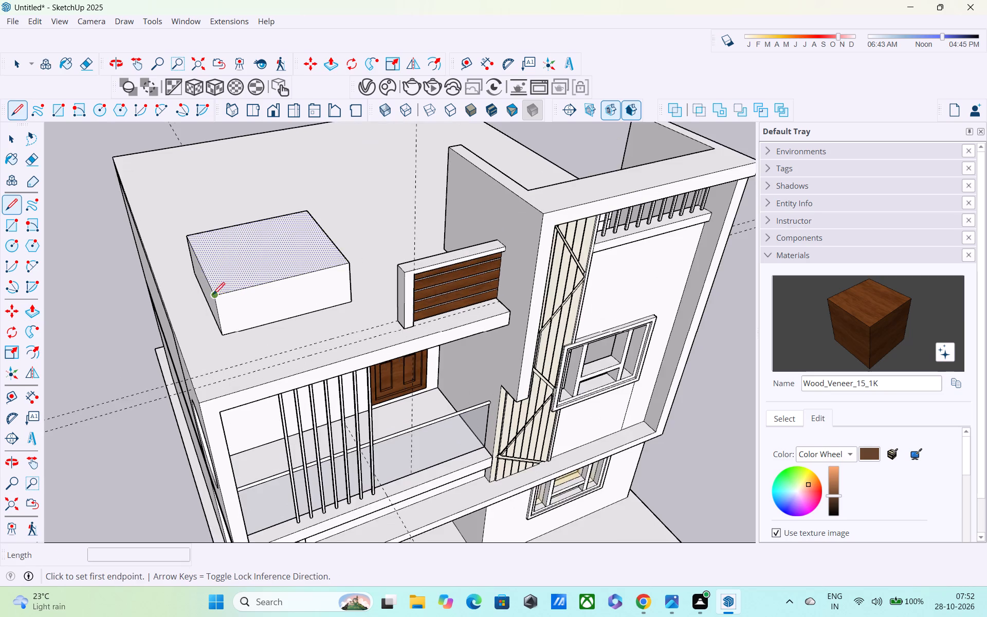
pyautogui.moveTo(204, 287); pyautogui.dragTo(188, 222, button='middle')
pyautogui.scroll(4, 224, 259)
pyautogui.click(214, 257)
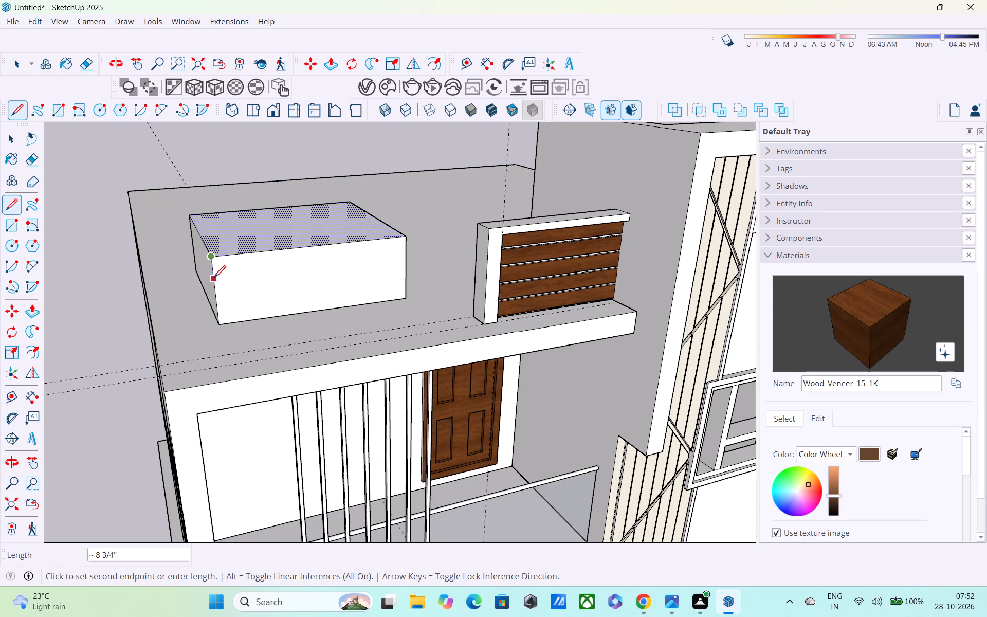
pyautogui.write('10"')
pyautogui.press('Return')
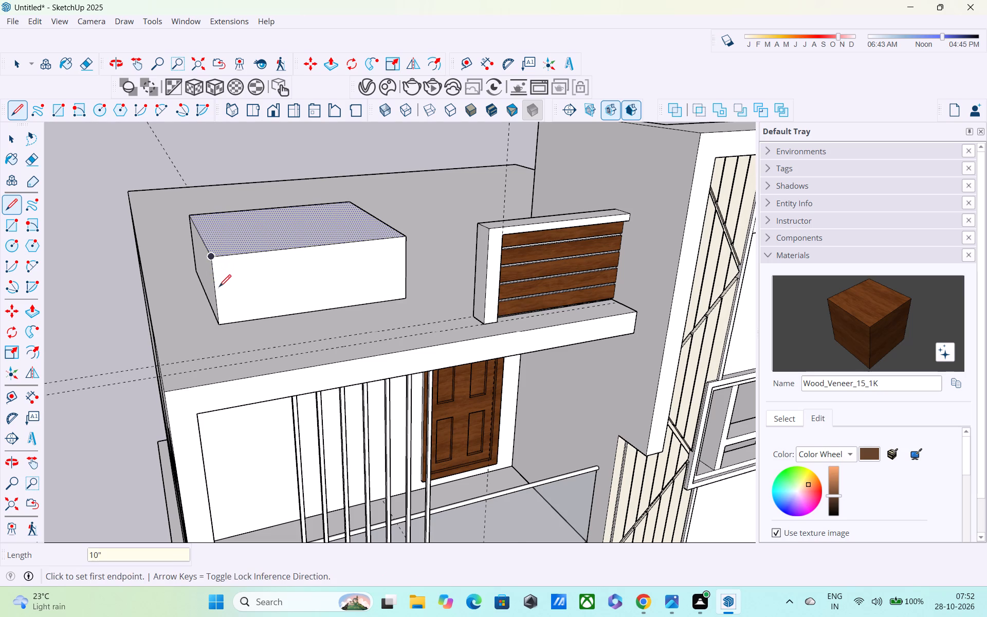
pyautogui.click(213, 283)
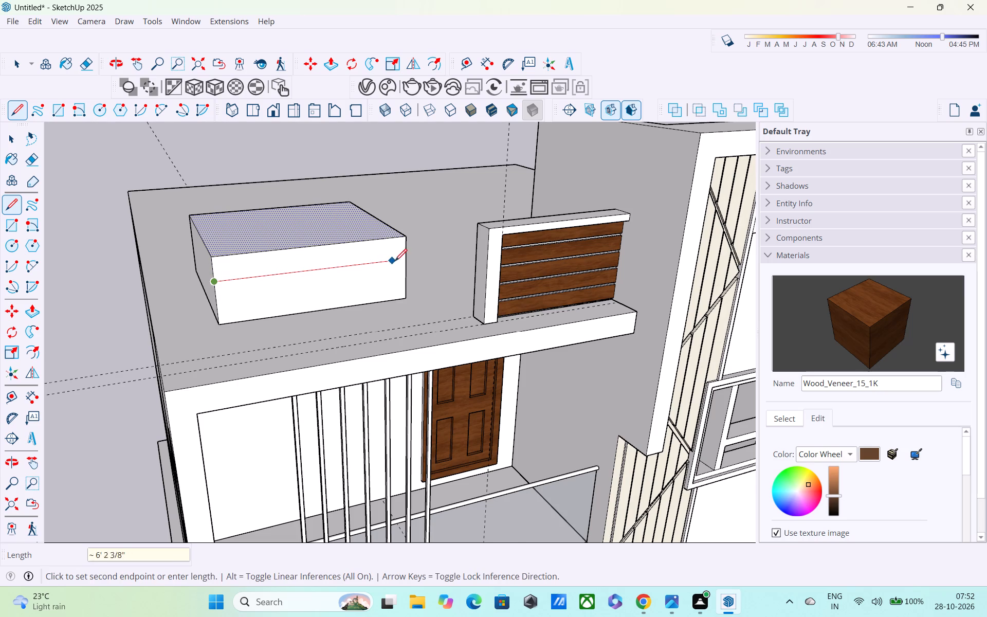
pyautogui.click(405, 261)
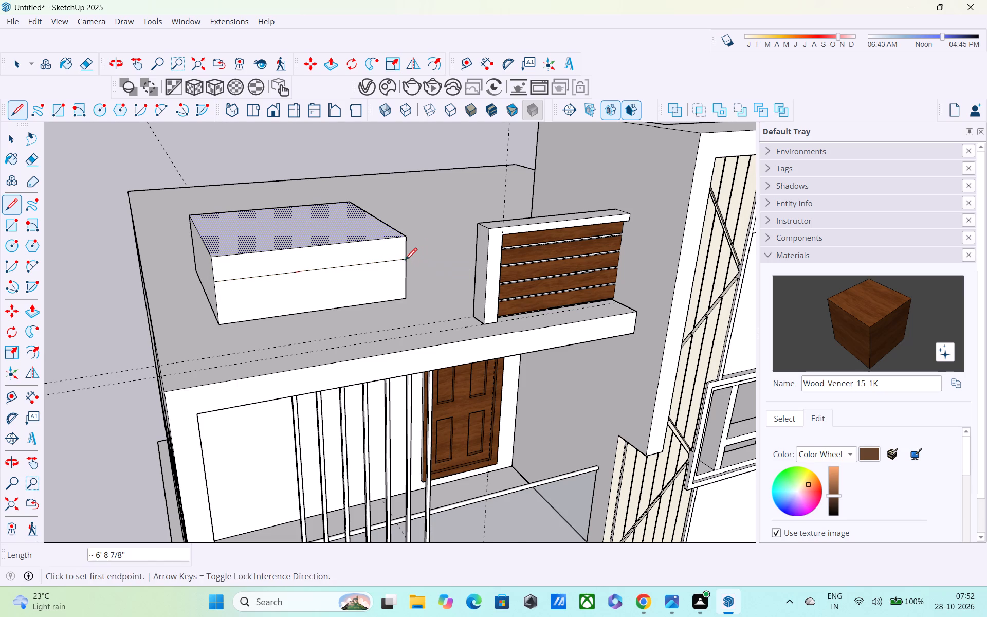
# Continue the 10" band line around the roof block's two side faces and rear face.
pyautogui.moveTo(412, 264); pyautogui.dragTo(711, 211, button='middle')
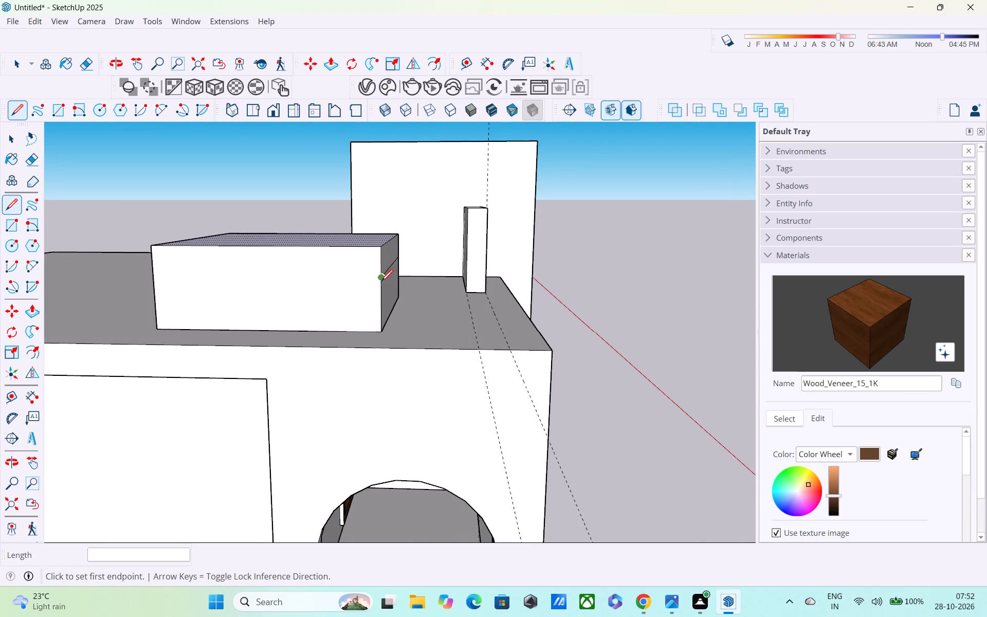
pyautogui.click(381, 281)
pyautogui.click(150, 274)
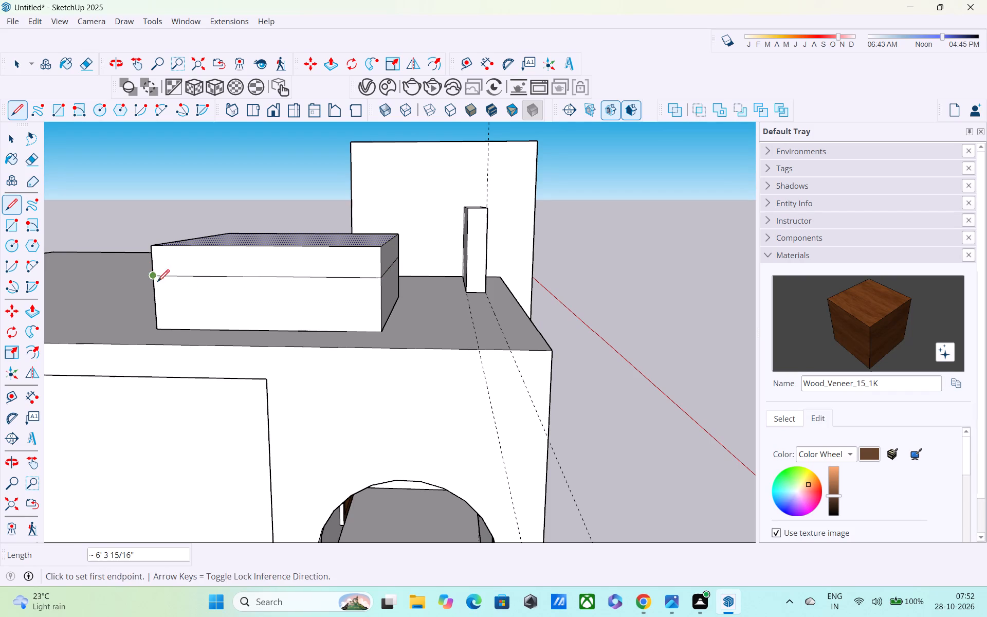
pyautogui.moveTo(187, 299); pyautogui.dragTo(487, 295, button='middle')
pyautogui.click(716, 262)
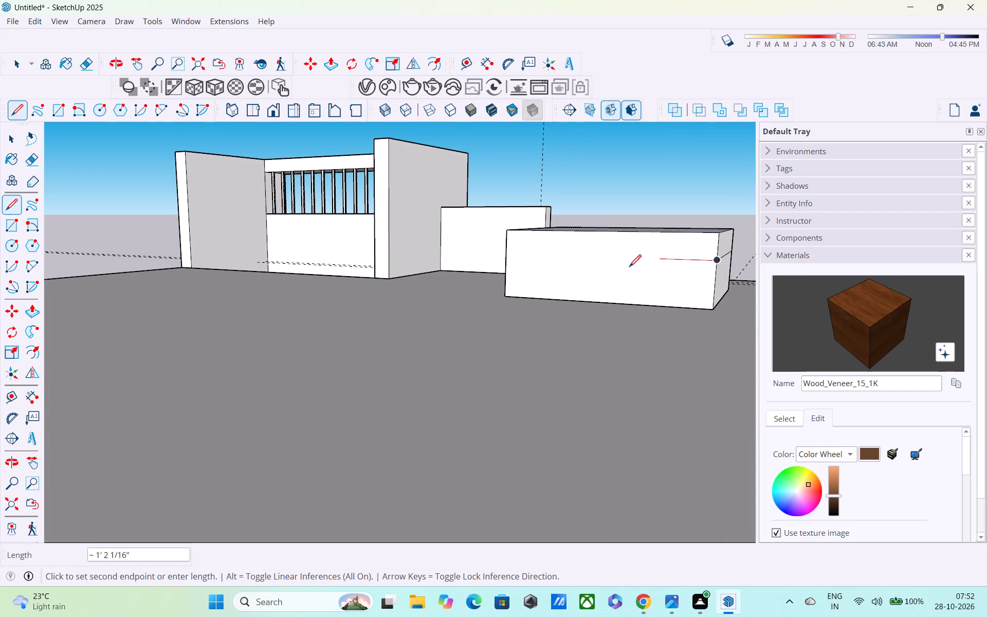
pyautogui.click(504, 257)
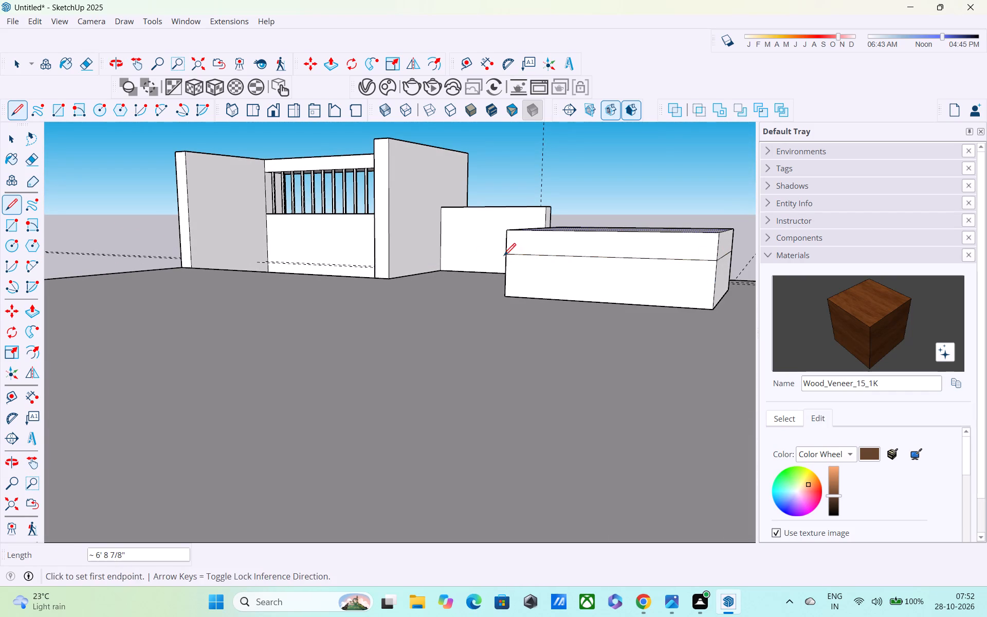
pyautogui.moveTo(527, 273); pyautogui.dragTo(747, 289, button='middle')
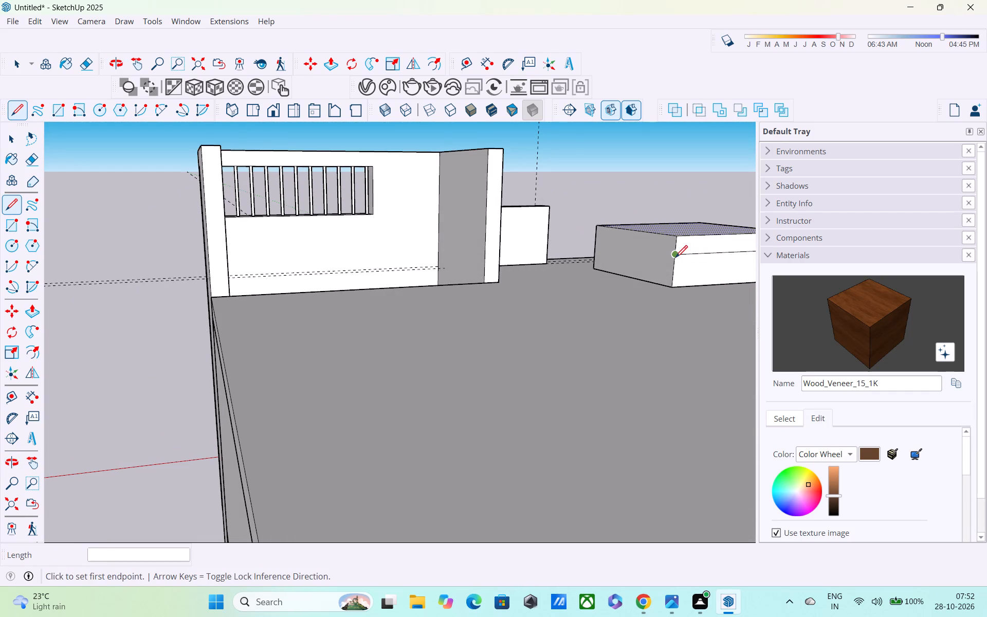
pyautogui.click(675, 259)
pyautogui.click(600, 237)
# Push/Pull the front face of the roof block's upper band outward, trying 2" and 0.5' before settling on 1'.
pyautogui.moveTo(653, 262); pyautogui.dragTo(358, 321, button='middle')
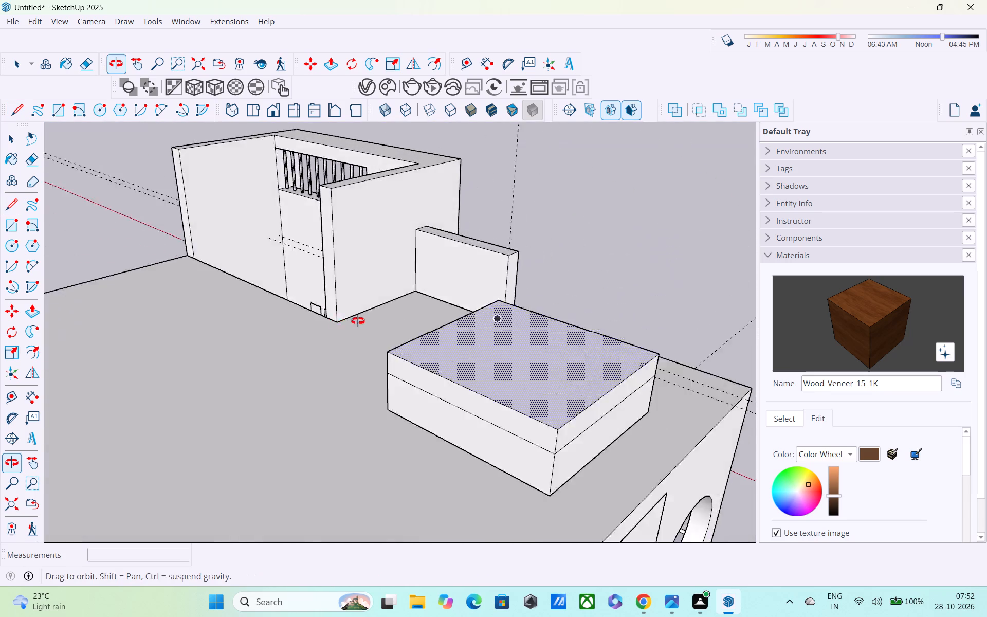
pyautogui.moveTo(358, 321); pyautogui.dragTo(210, 315, button='middle')
pyautogui.moveTo(294, 375); pyautogui.dragTo(0, 361, button='middle')
pyautogui.press('p')
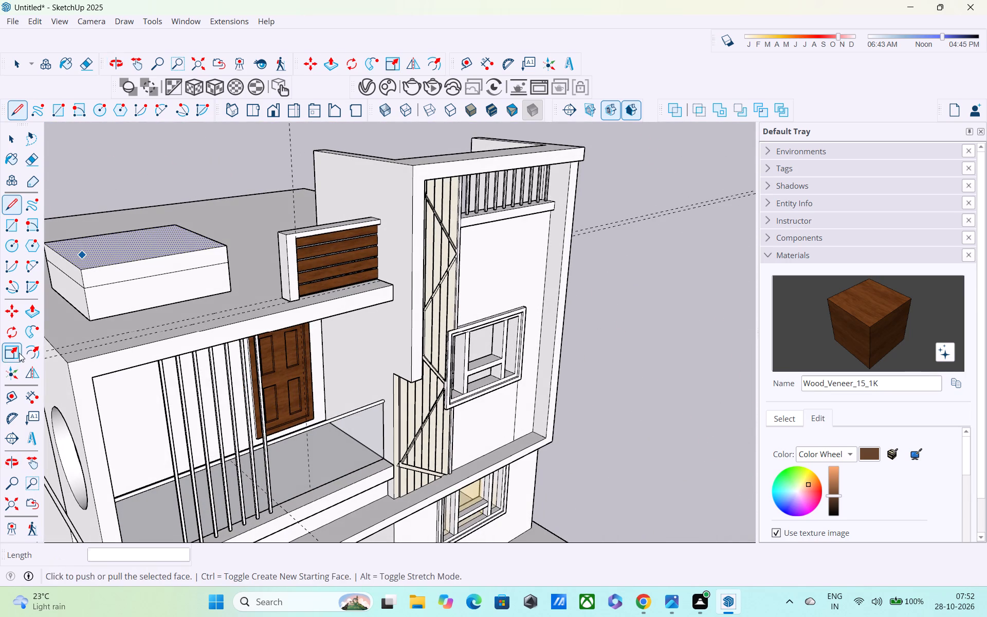
pyautogui.press('space')
pyautogui.click(108, 270)
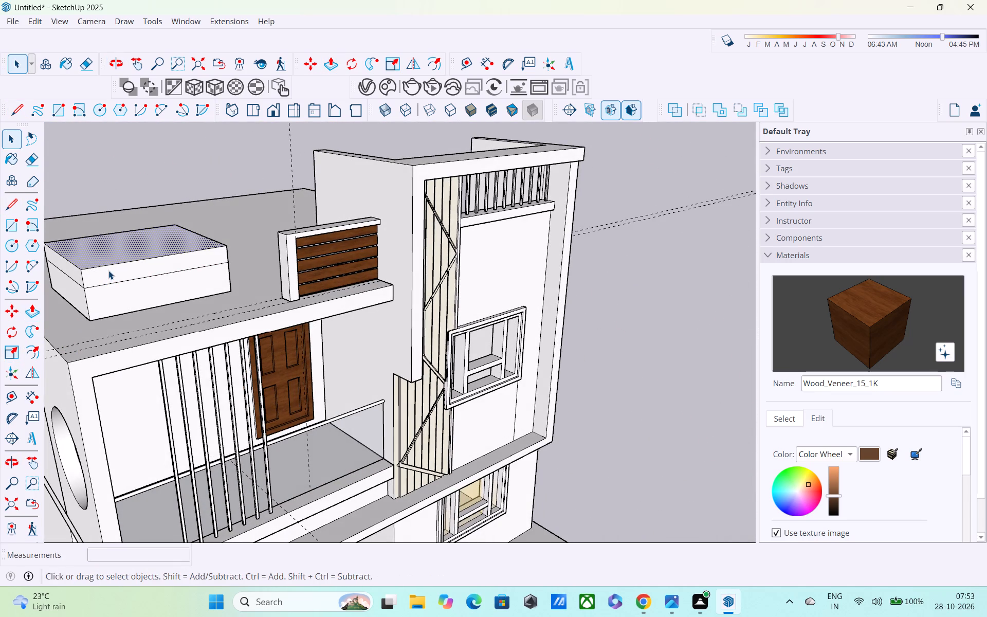
pyautogui.press('p')
pyautogui.click(112, 270)
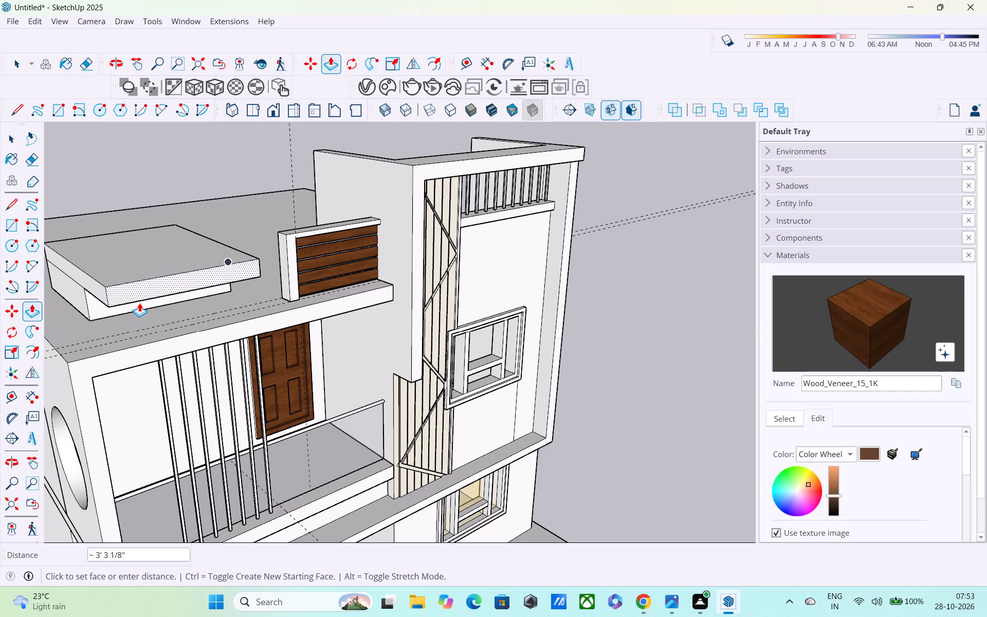
pyautogui.write('2"')
pyautogui.press('Return')
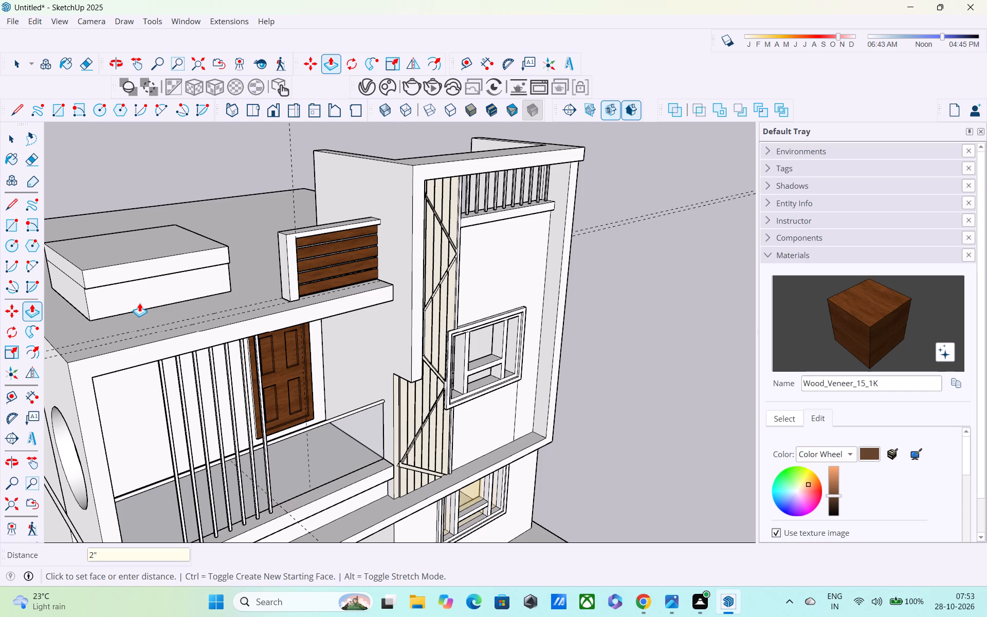
pyautogui.write("0.5'")
pyautogui.press('Return')
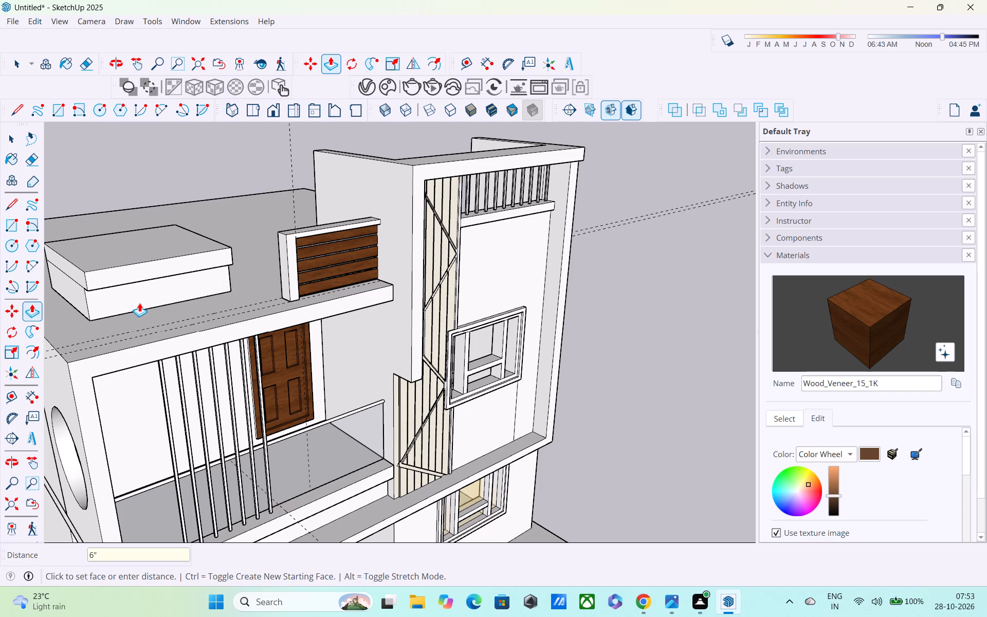
pyautogui.write("1'")
pyautogui.press('Return')
# Push/Pull the upper band's two side faces and rear face outward by the same 1' to complete the overhanging cap.
pyautogui.moveTo(232, 286); pyautogui.dragTo(40, 285, button='middle')
pyautogui.scroll(3, 241, 231)
pyautogui.doubleClick(257, 220)
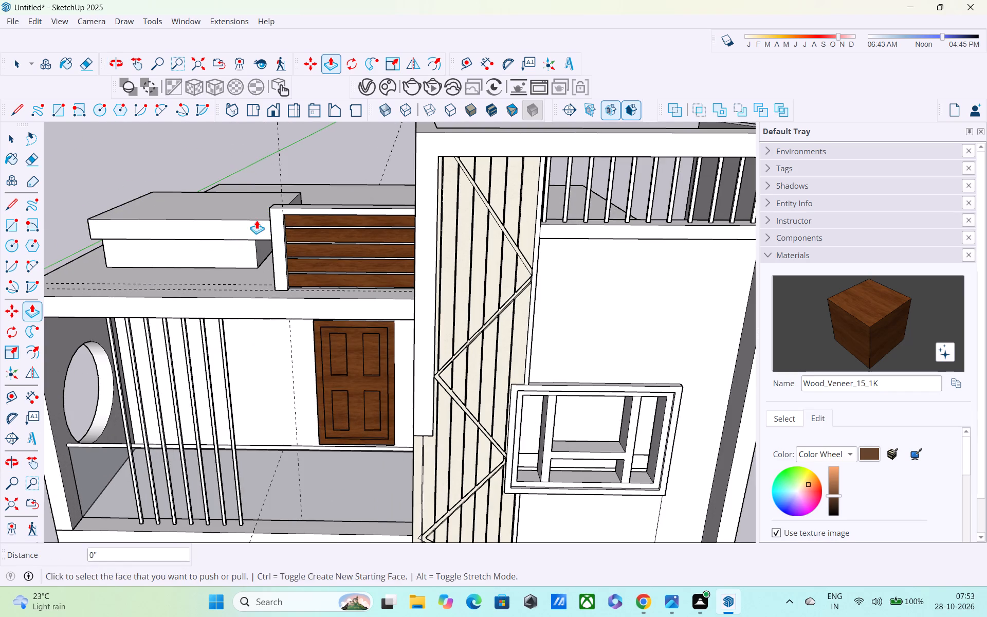
pyautogui.moveTo(221, 241); pyautogui.dragTo(357, 176, button='middle')
pyautogui.scroll(-6, 144, 271)
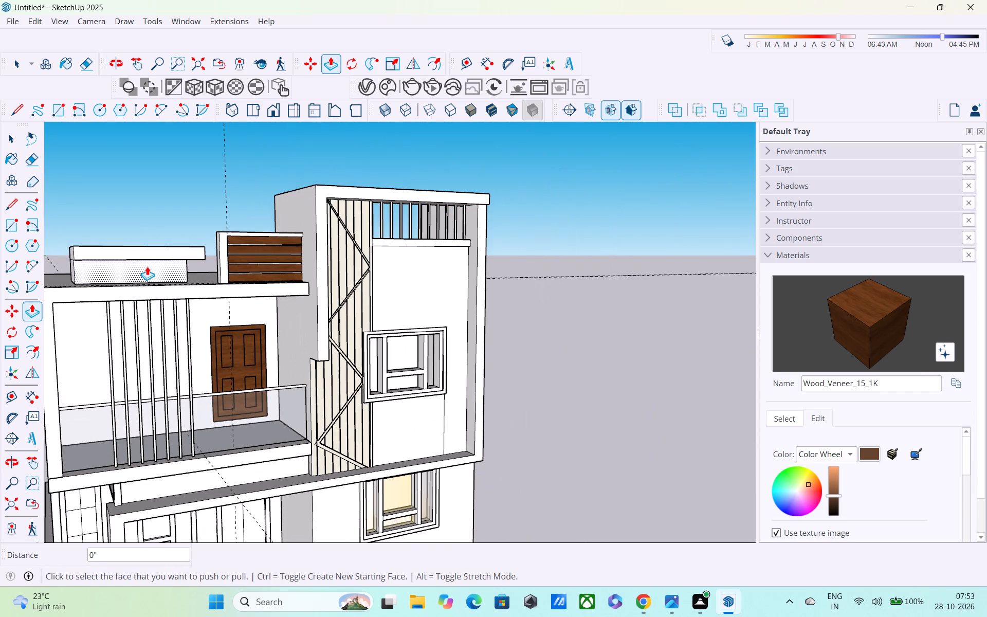
pyautogui.doubleClick(154, 257)
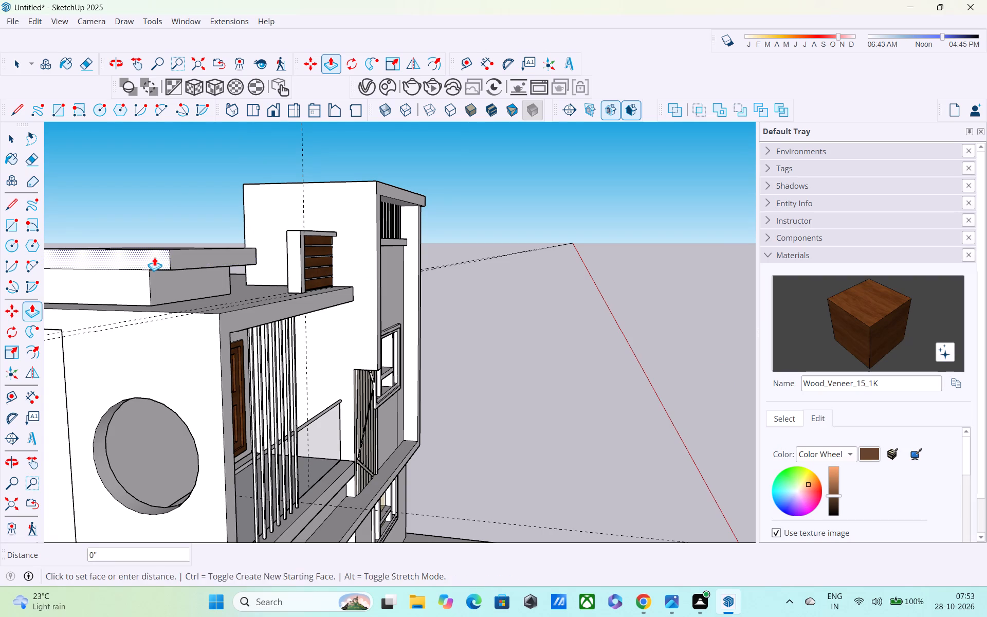
pyautogui.doubleClick(577, 275)
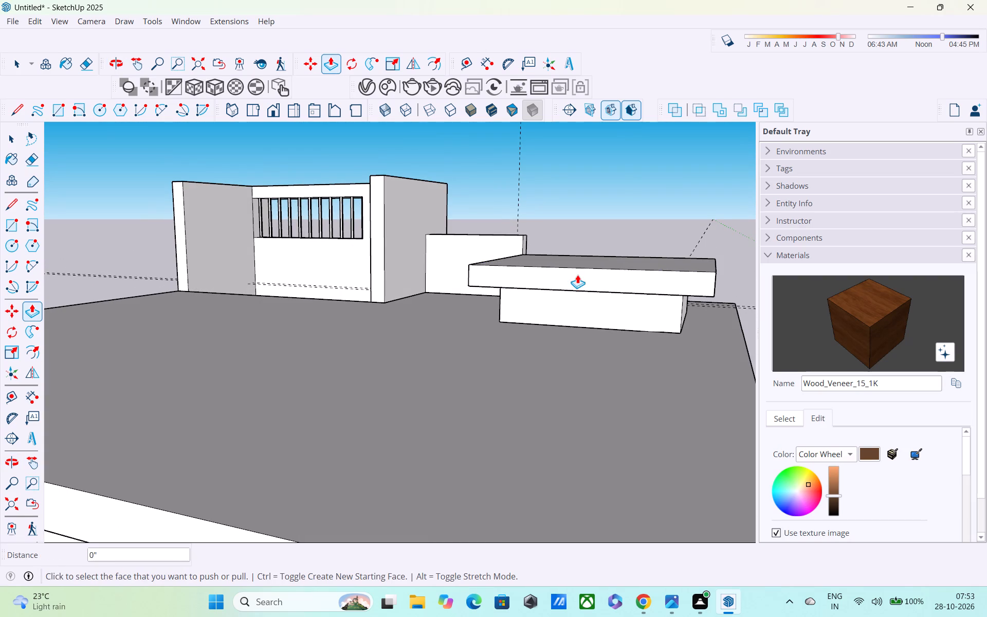
# Examine the capped roof block and the whole house elevation from the side, front, below and at a distance.
pyautogui.moveTo(619, 278); pyautogui.dragTo(392, 279, button='middle')
pyautogui.scroll(-4, 388, 278)
pyautogui.scroll(1, 407, 282)
pyautogui.moveTo(408, 283); pyautogui.dragTo(196, 269, button='middle')
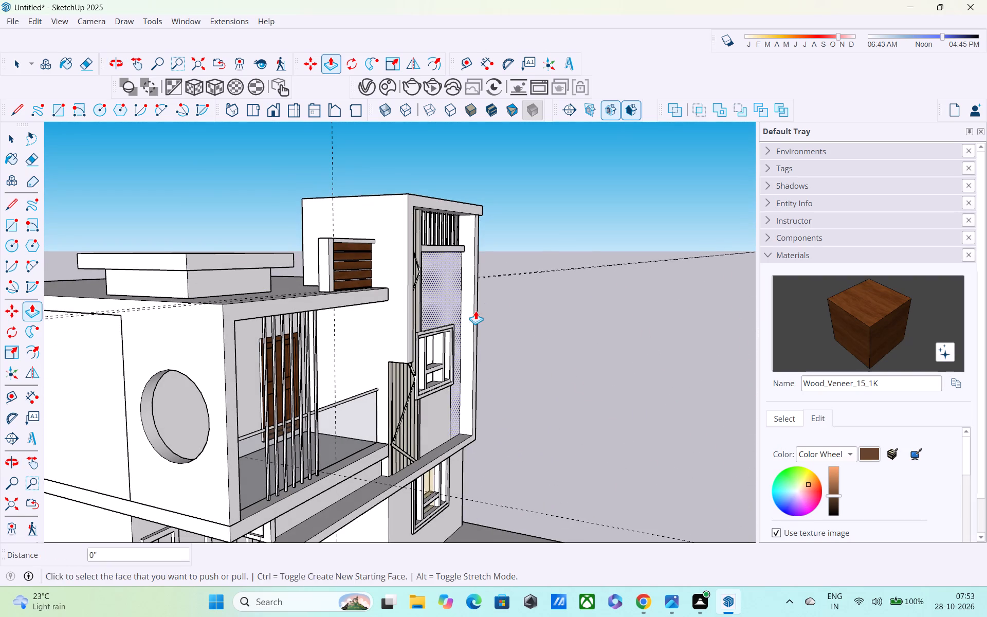
pyautogui.press('space')
pyautogui.click(551, 233)
pyautogui.moveTo(547, 240); pyautogui.dragTo(333, 227, button='middle')
pyautogui.scroll(4, 285, 293)
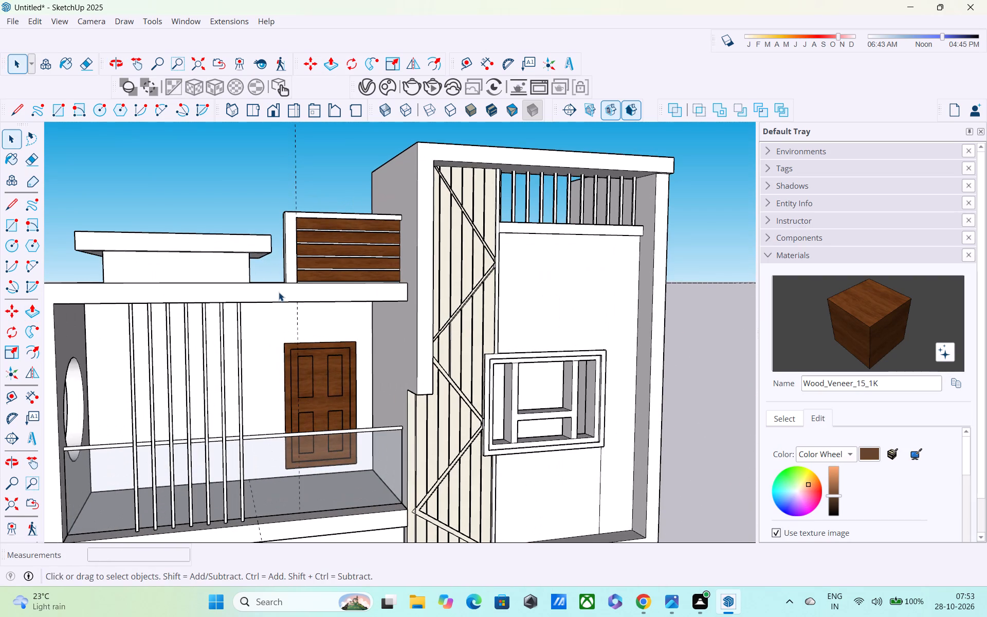
pyautogui.moveTo(273, 287); pyautogui.dragTo(243, 220, button='middle')
pyautogui.scroll(3, 257, 248)
pyautogui.scroll(-3, 257, 249)
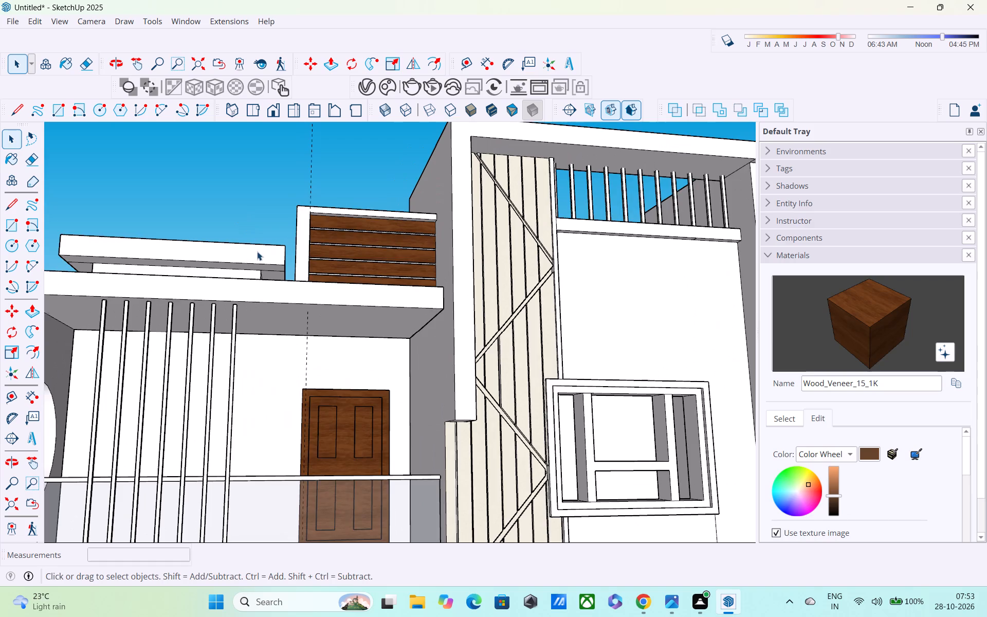
pyautogui.scroll(-2, 257, 251)
pyautogui.moveTo(267, 273); pyautogui.dragTo(229, 367, button='middle')
pyautogui.scroll(1, 228, 367)
pyautogui.scroll(-5, 228, 367)
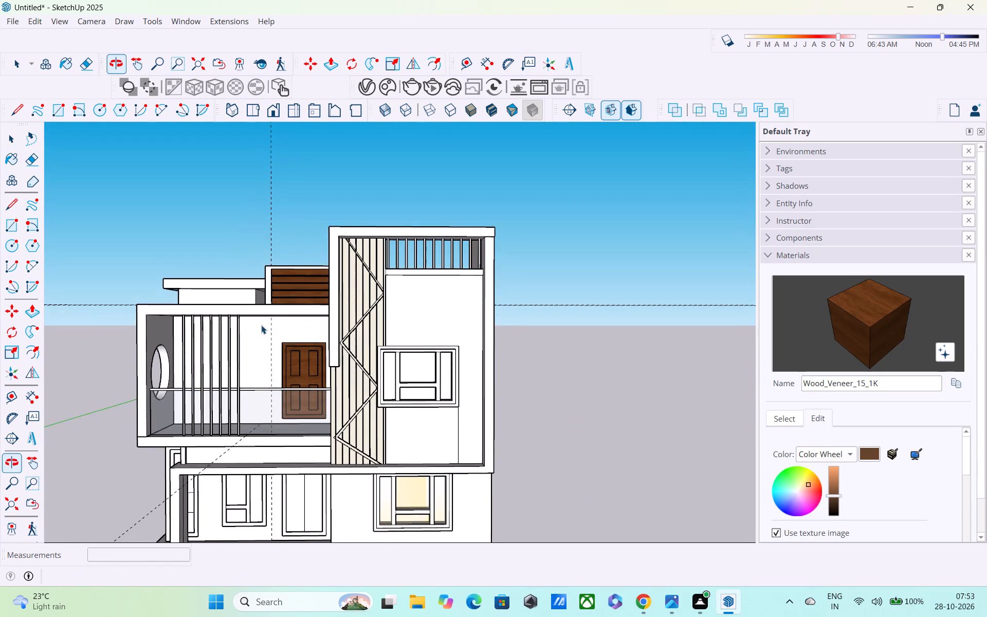
pyautogui.scroll(-5, 383, 325)
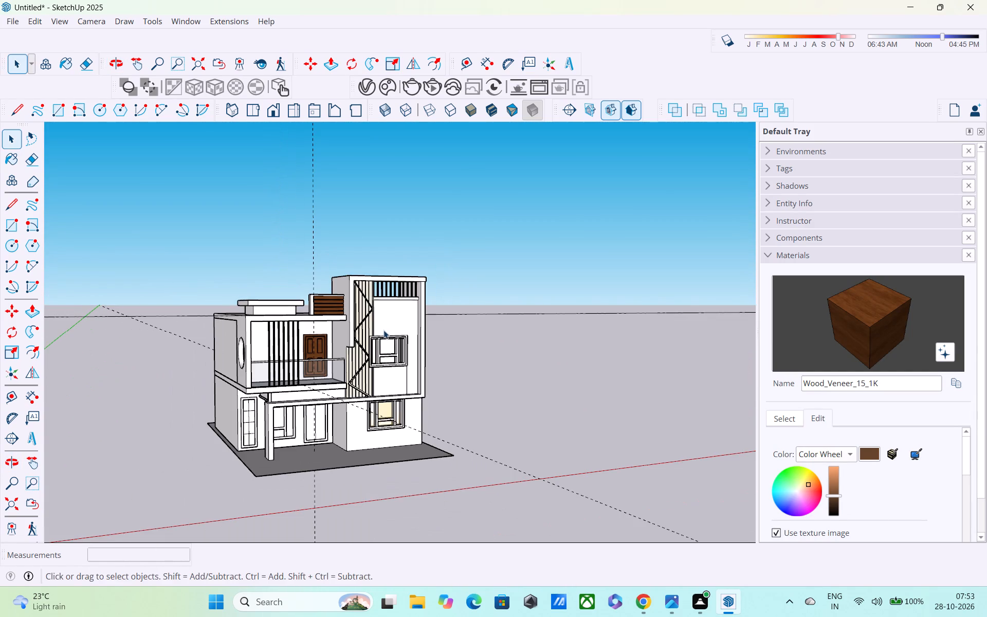
pyautogui.moveTo(399, 356); pyautogui.dragTo(319, 354, button='middle')
pyautogui.scroll(4, 319, 354)
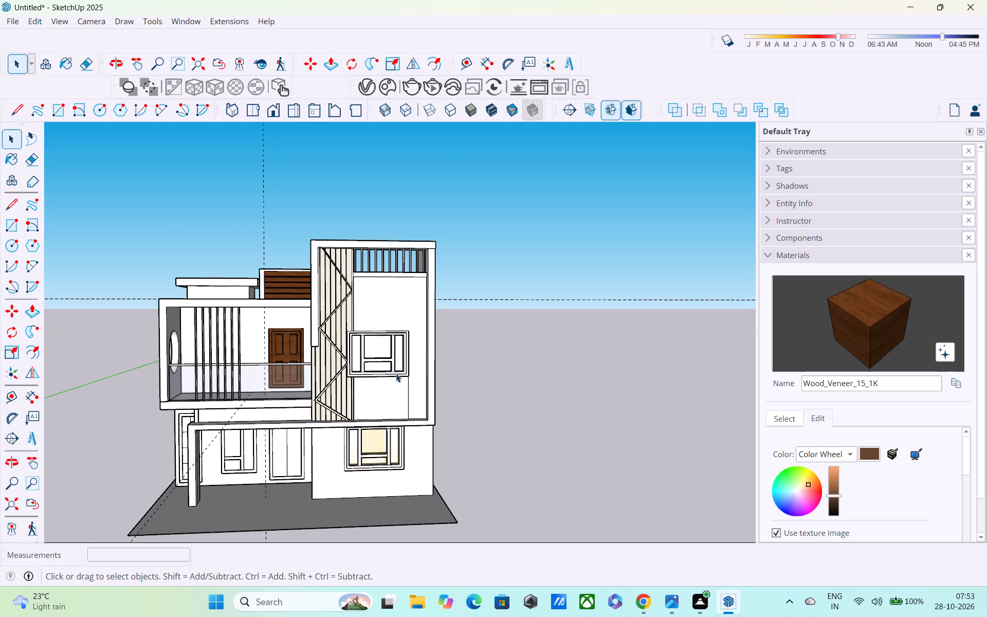
pyautogui.scroll(1, 301, 504)
pyautogui.moveTo(292, 499); pyautogui.dragTo(258, 424, button='middle')
pyautogui.scroll(-5, 258, 427)
pyautogui.scroll(2, 281, 469)
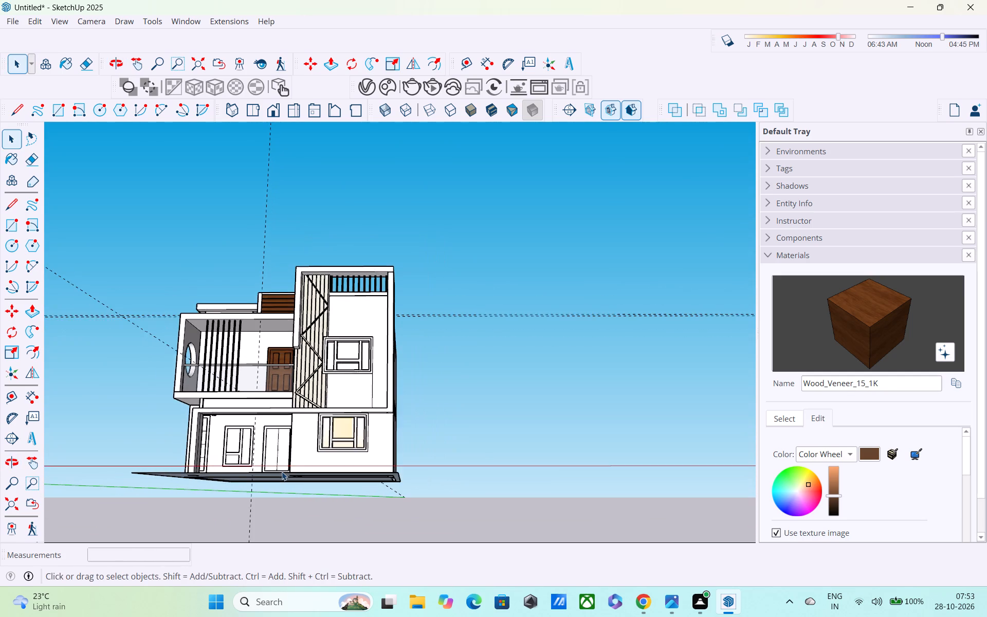
pyautogui.scroll(-3, 282, 473)
pyautogui.scroll(2, 285, 456)
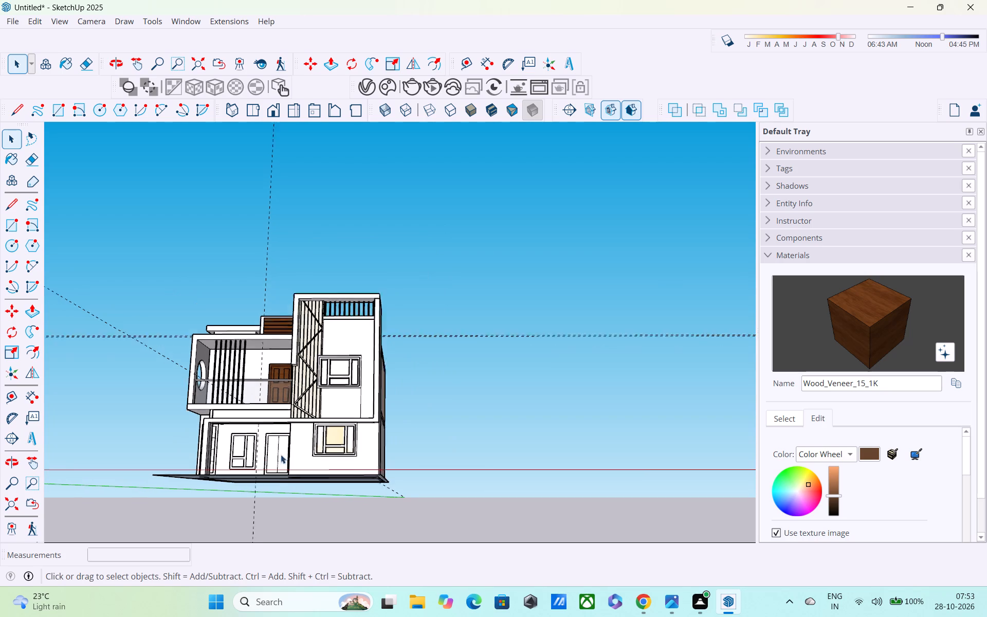
# Copy the ground-floor door's vertical centre line 4" sideways to mark out a centre strip between the two door panels.
pyautogui.scroll(10, 281, 455)
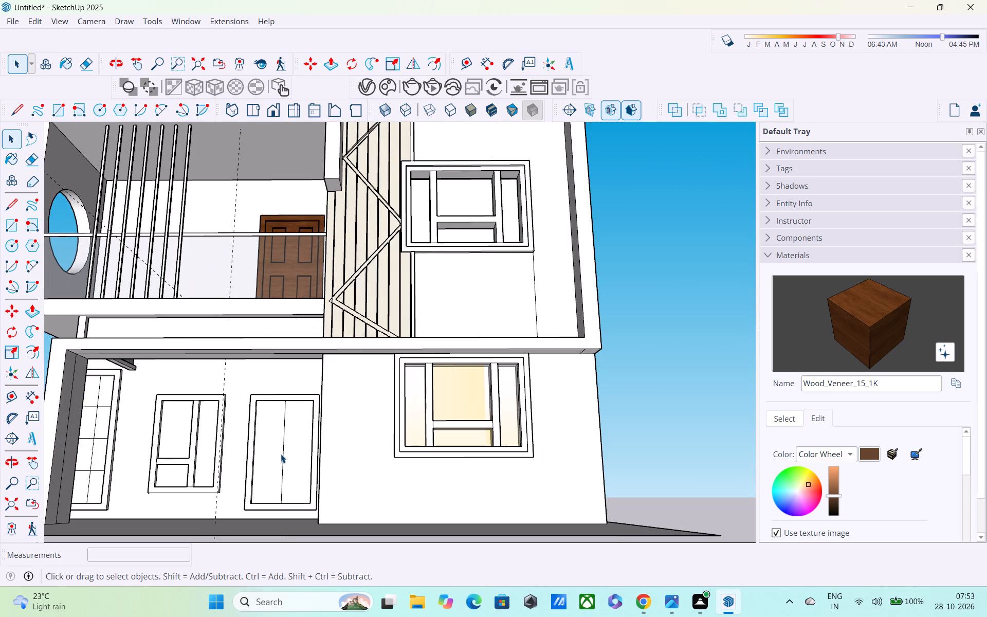
pyautogui.scroll(3, 278, 460)
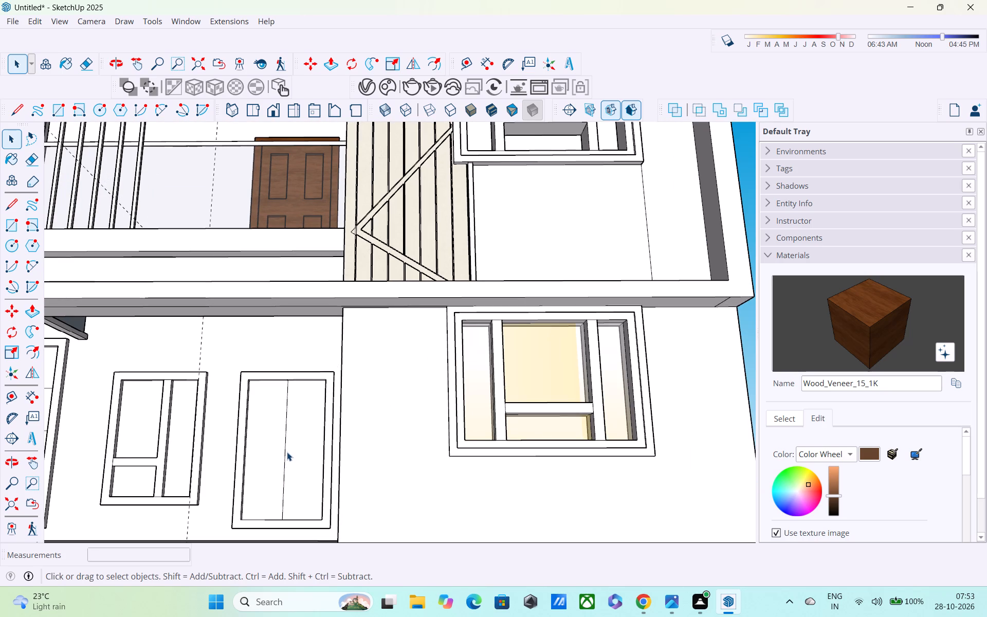
pyautogui.click(284, 448)
pyautogui.tripleClick(284, 448)
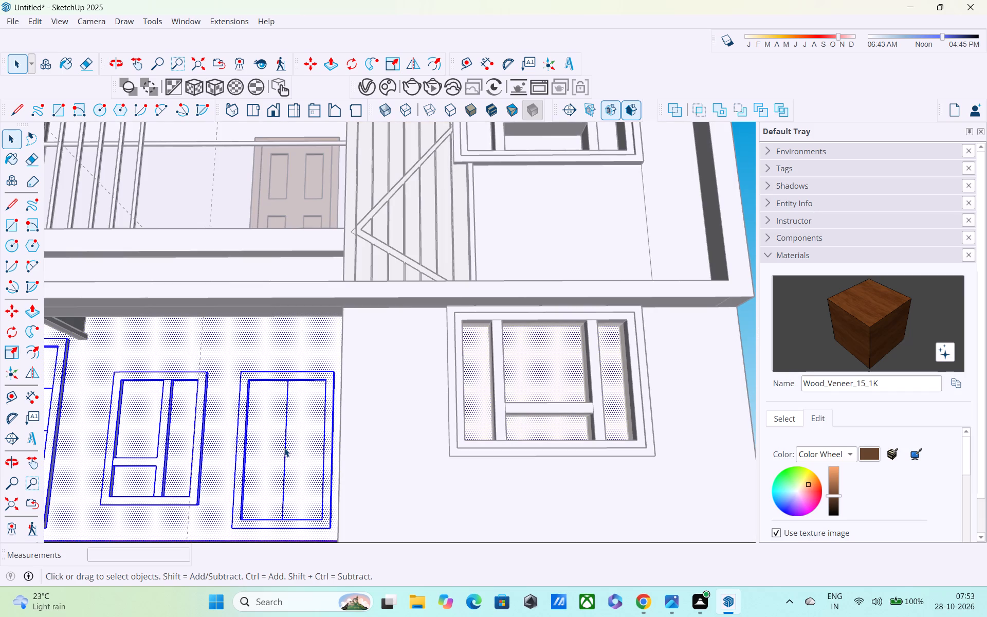
pyautogui.doubleClick(284, 448)
pyautogui.click(261, 458)
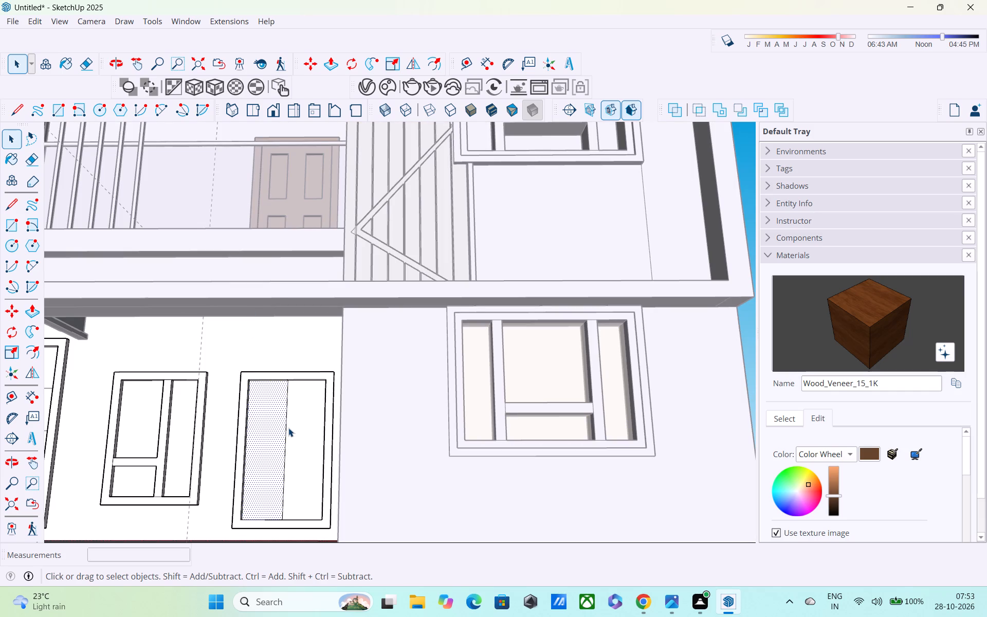
pyautogui.click(285, 423)
pyautogui.press('m')
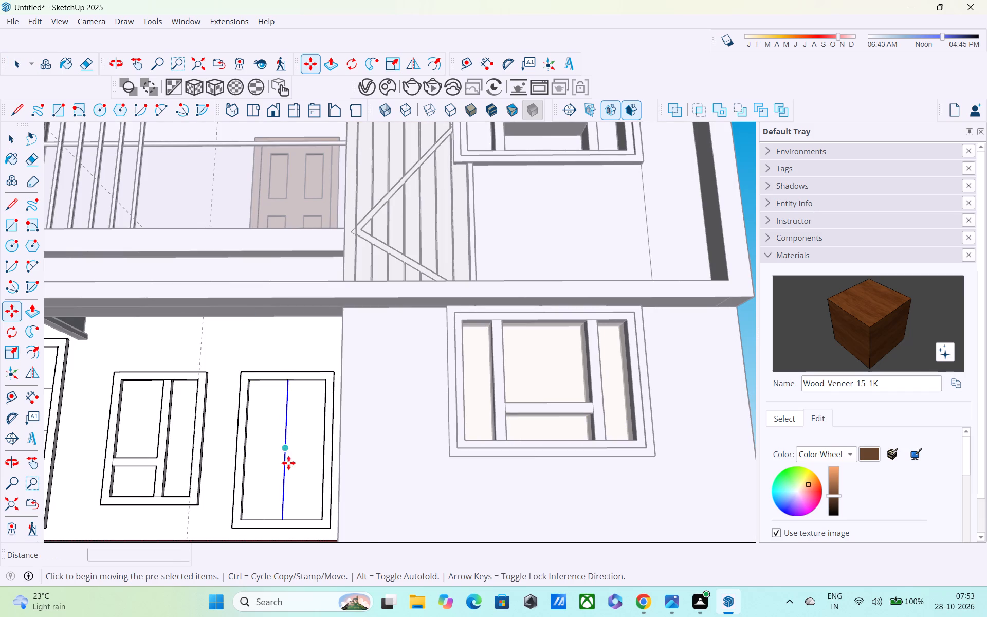
pyautogui.scroll(4, 287, 486)
pyautogui.scroll(1, 283, 530)
pyautogui.keyDown('shift'); pyautogui.moveTo(278, 527); pyautogui.dragTo(250, 427, button='middle'); pyautogui.keyUp('shift')
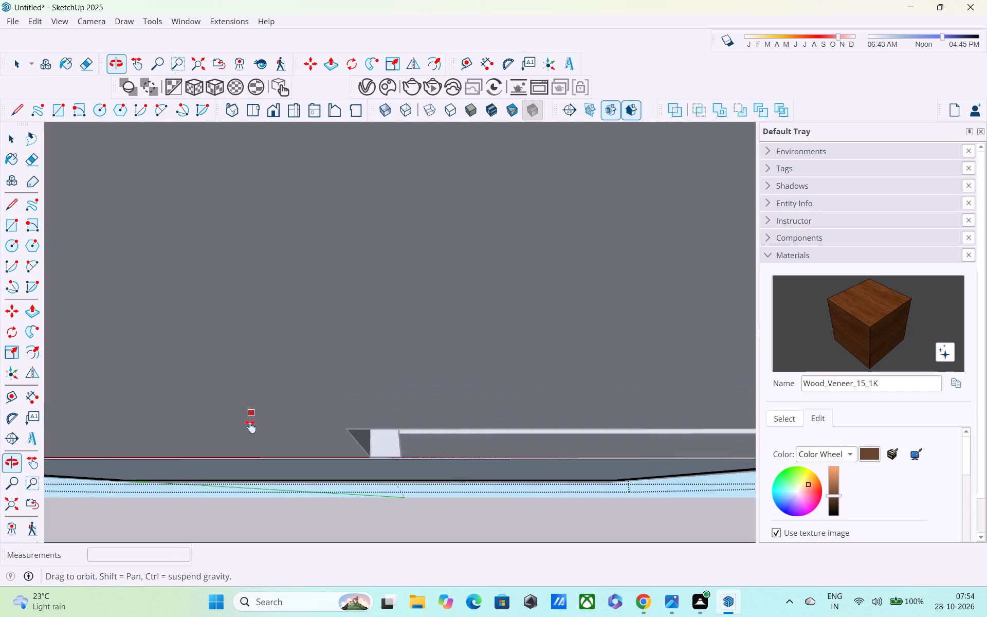
pyautogui.keyDown('shift'); pyautogui.moveTo(250, 427); pyautogui.dragTo(260, 502, button='middle'); pyautogui.keyUp('shift')
pyautogui.keyDown('shift'); pyautogui.moveTo(258, 489); pyautogui.dragTo(255, 439, button='middle'); pyautogui.keyUp('shift')
pyautogui.moveTo(255, 435); pyautogui.dragTo(260, 505, button='middle')
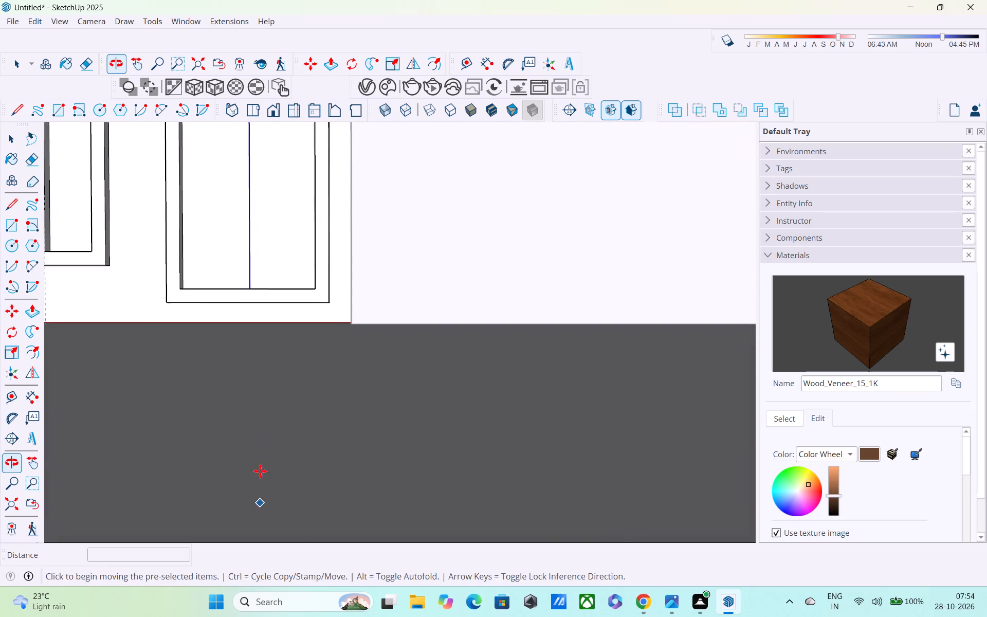
pyautogui.keyDown('shift'); pyautogui.scroll(1, 263, 381); pyautogui.keyUp('shift')
pyautogui.keyDown('shift'); pyautogui.moveTo(263, 379); pyautogui.dragTo(266, 473, button='middle'); pyautogui.keyUp('shift')
pyautogui.moveTo(266, 328); pyautogui.dragTo(269, 418, button='middle')
pyautogui.scroll(3, 257, 352)
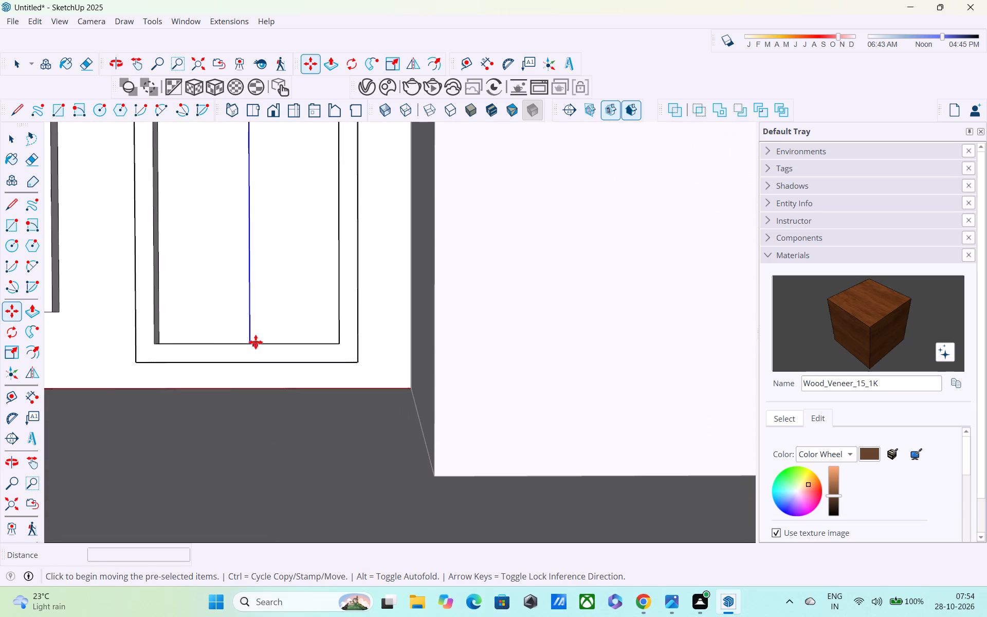
pyautogui.click(249, 340)
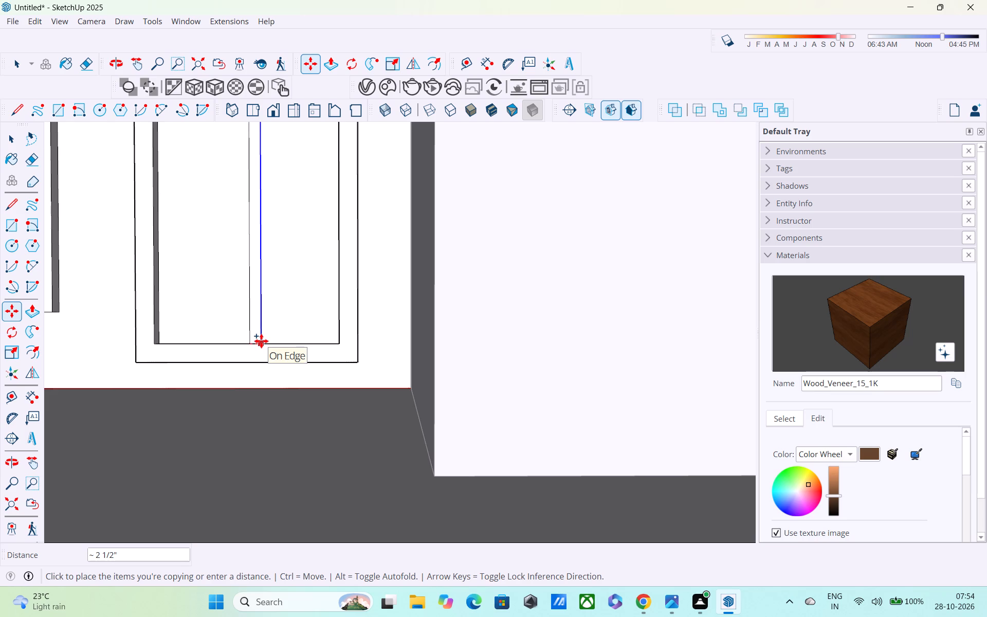
pyautogui.write('4"')
pyautogui.press('Return')
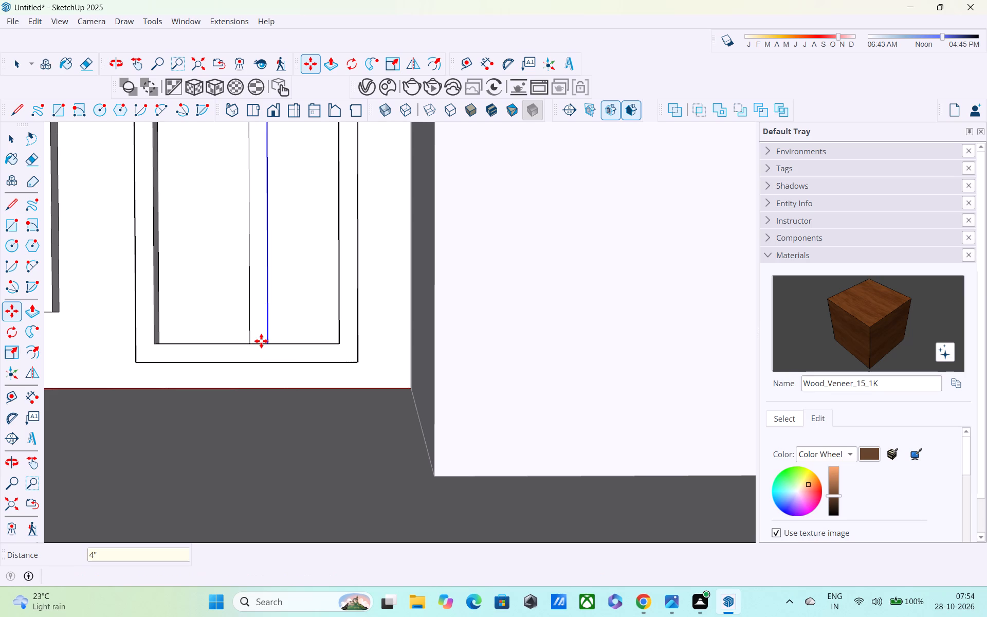
pyautogui.press('space')
# Push/Pull the door's centre strip outward 3".
pyautogui.scroll(-7, 261, 324)
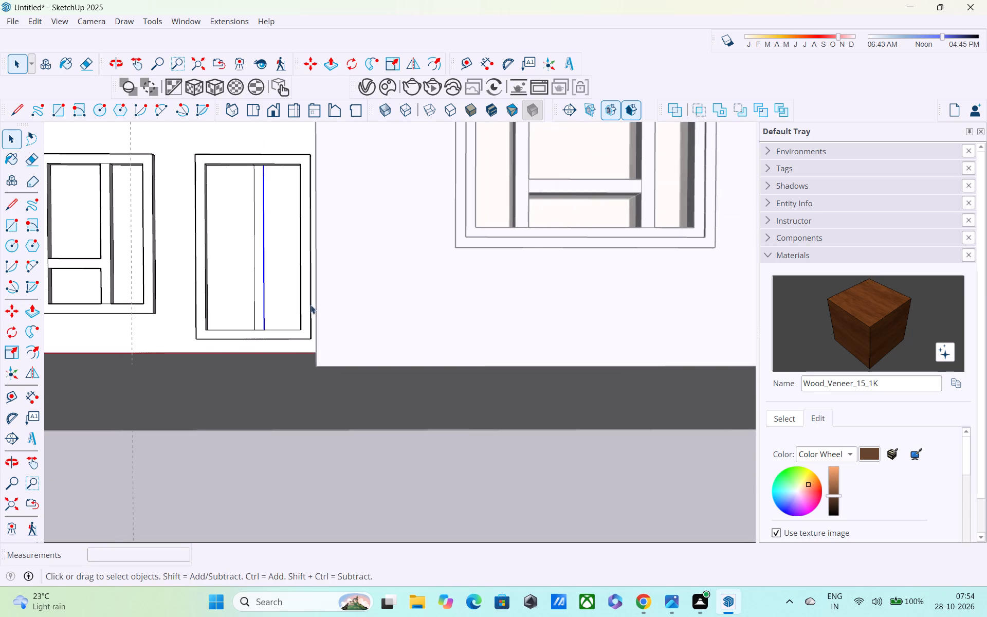
pyautogui.click(258, 244)
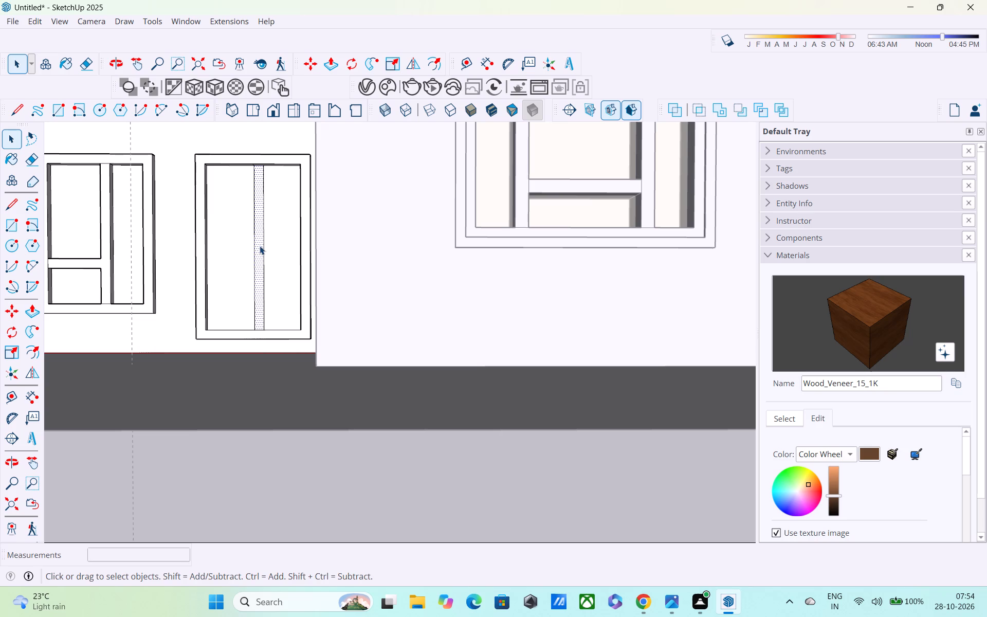
pyautogui.press('p')
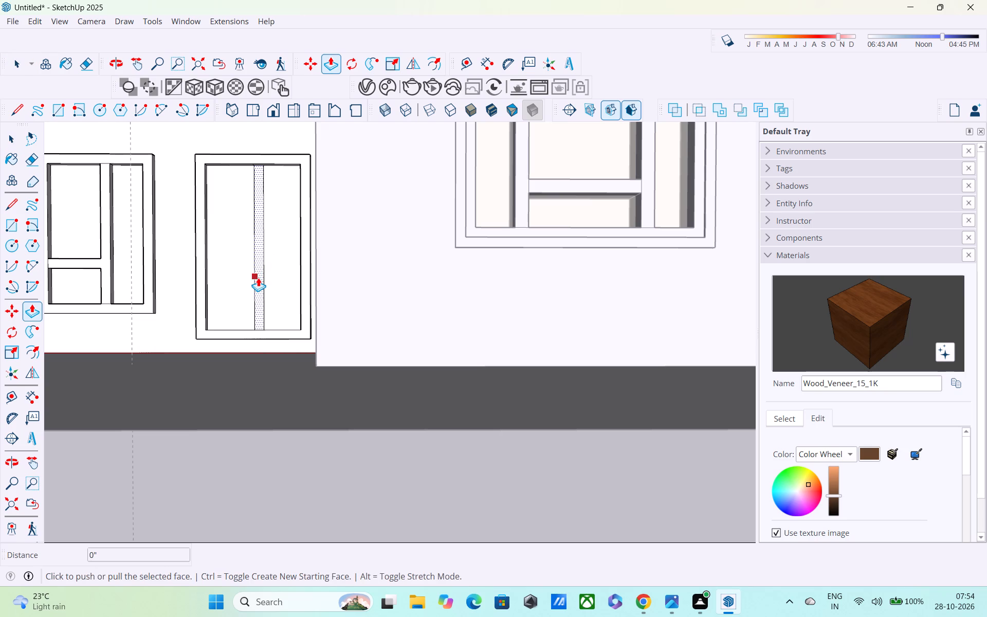
pyautogui.click(258, 278)
pyautogui.click(306, 295)
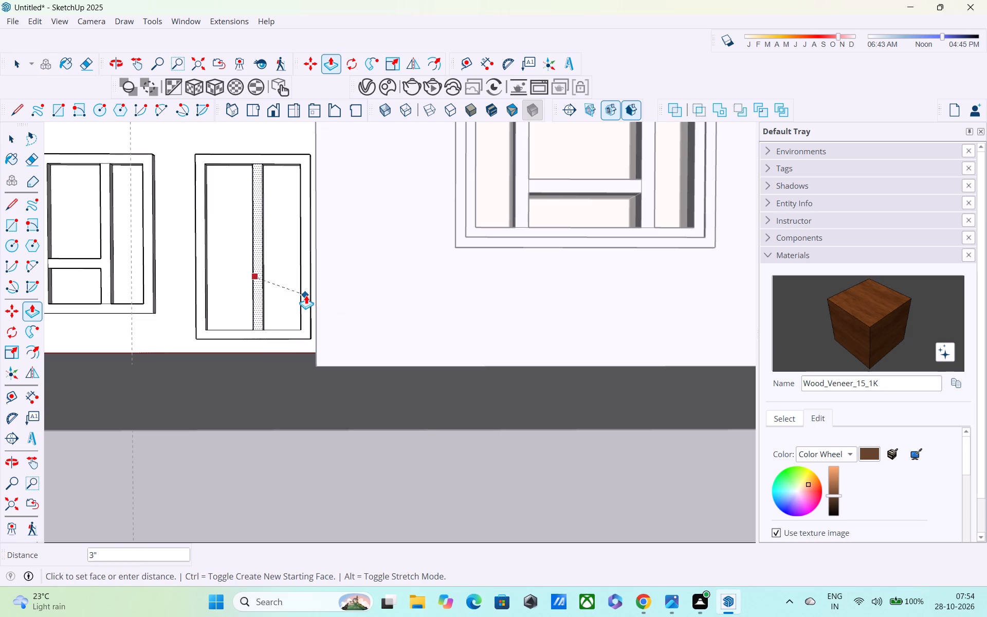
# Paint both ground-floor door panels with the Wood_Veneer_15_1K material.
pyautogui.moveTo(267, 311); pyautogui.dragTo(210, 306, button='middle')
pyautogui.click(886, 321)
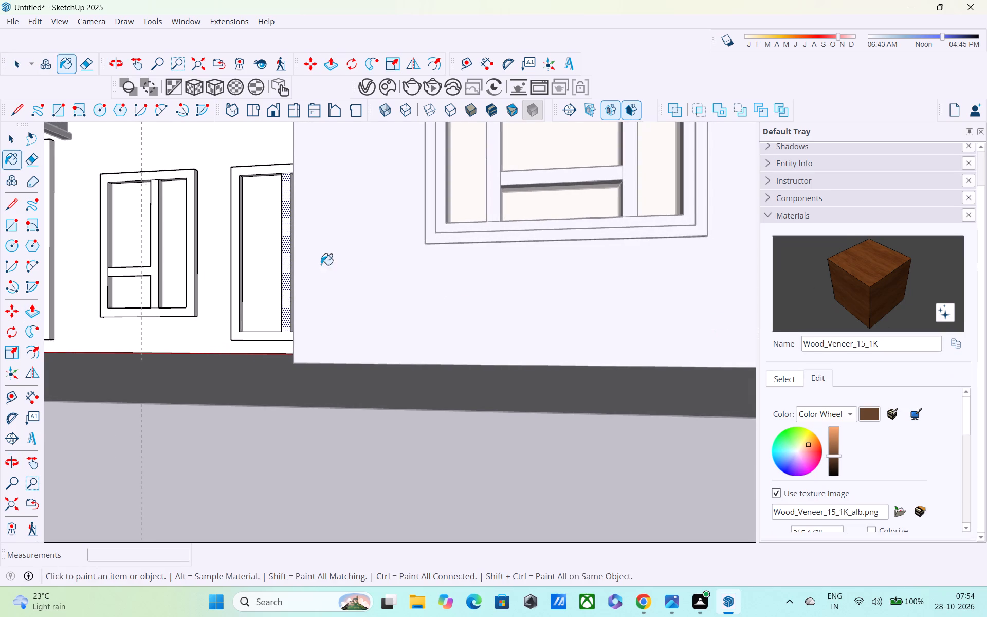
pyautogui.click(256, 252)
pyautogui.moveTo(323, 307); pyautogui.dragTo(235, 338, button='middle')
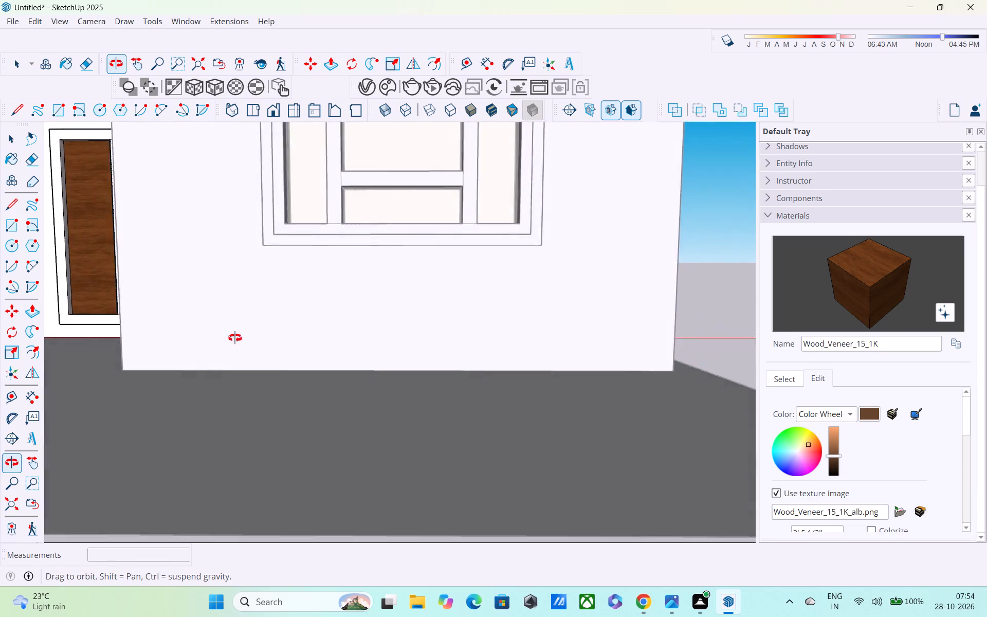
pyautogui.moveTo(235, 338); pyautogui.dragTo(529, 319, button='middle')
pyautogui.click(212, 232)
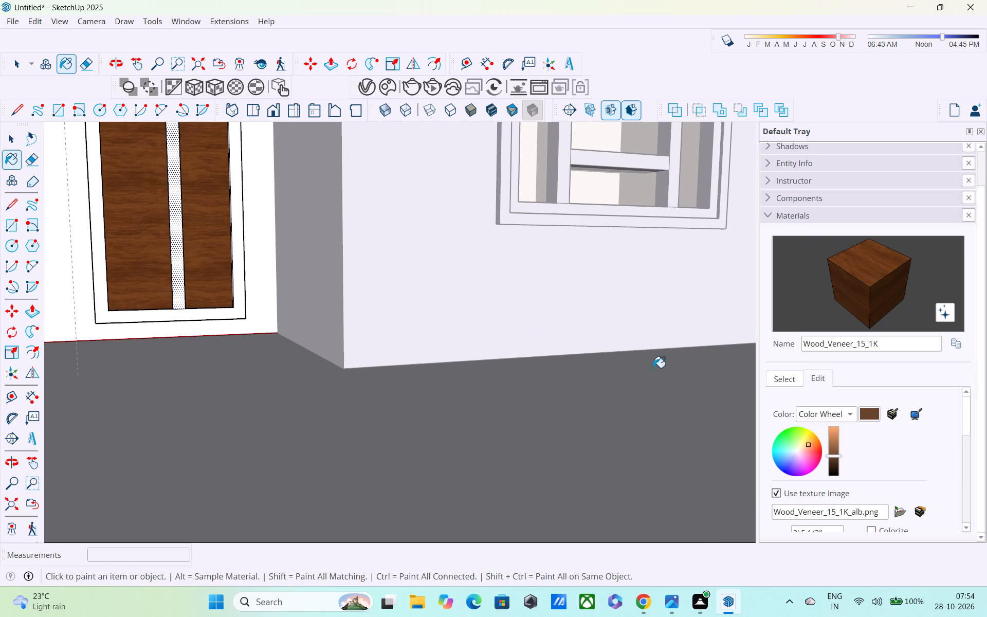
# Paint the ground-floor door's outer frame and centre strip with the Wood_Planks_01_1K wood material.
pyautogui.click(793, 379)
pyautogui.click(787, 471)
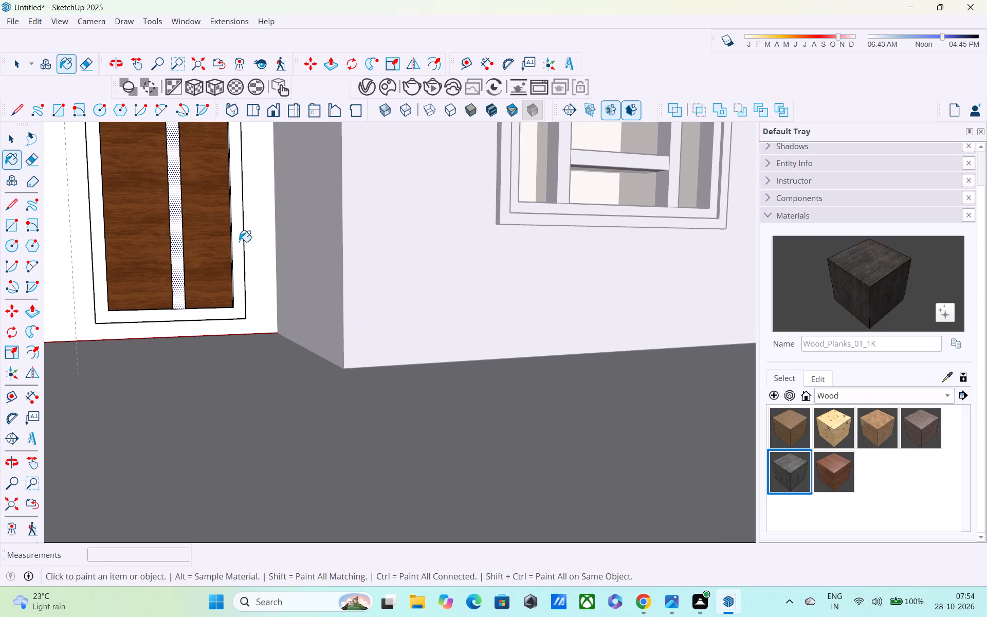
pyautogui.click(239, 241)
pyautogui.click(179, 284)
pyautogui.keyDown('shift'); pyautogui.moveTo(225, 313); pyautogui.dragTo(276, 364, button='middle'); pyautogui.keyUp('shift')
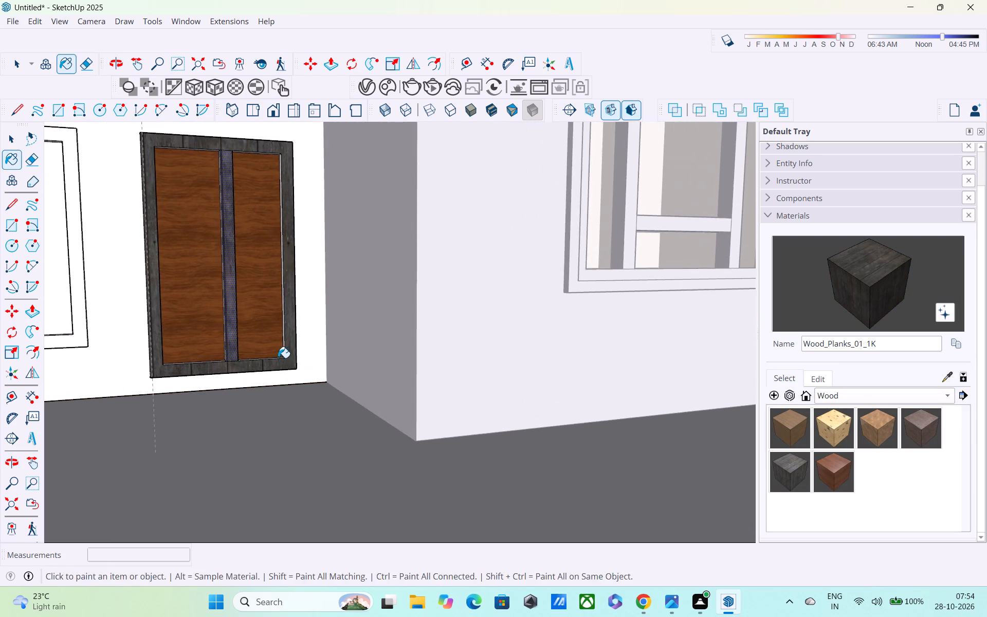
pyautogui.scroll(-4, 278, 358)
pyautogui.press('space')
pyautogui.click(719, 242)
# Examine the painted ground-floor door and the front elevation from several angles.
pyautogui.moveTo(637, 330); pyautogui.dragTo(339, 275, button='middle')
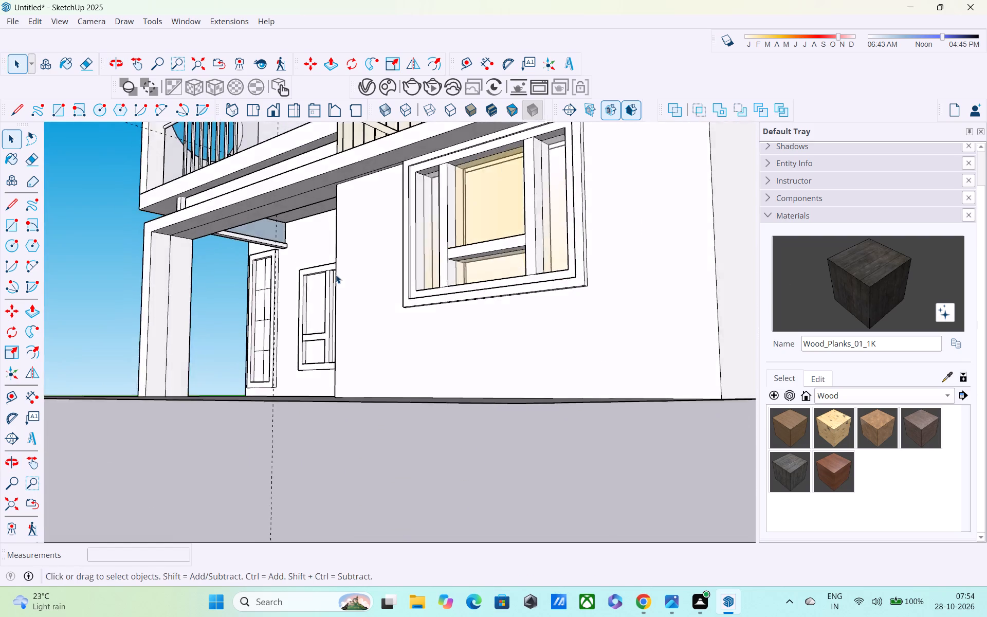
pyautogui.scroll(-4, 332, 281)
pyautogui.moveTo(326, 314); pyautogui.dragTo(398, 369, button='middle')
pyautogui.keyDown('shift'); pyautogui.scroll(-1, 402, 354); pyautogui.keyUp('shift')
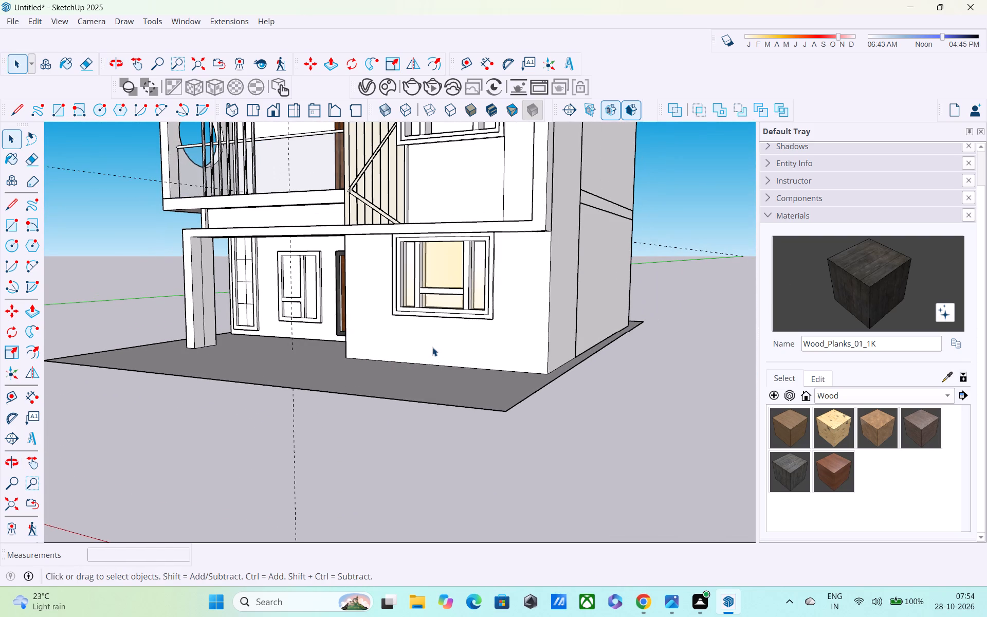
pyautogui.scroll(-4, 432, 347)
pyautogui.moveTo(432, 347); pyautogui.dragTo(520, 350, button='middle')
pyautogui.moveTo(365, 346); pyautogui.dragTo(422, 355, button='middle')
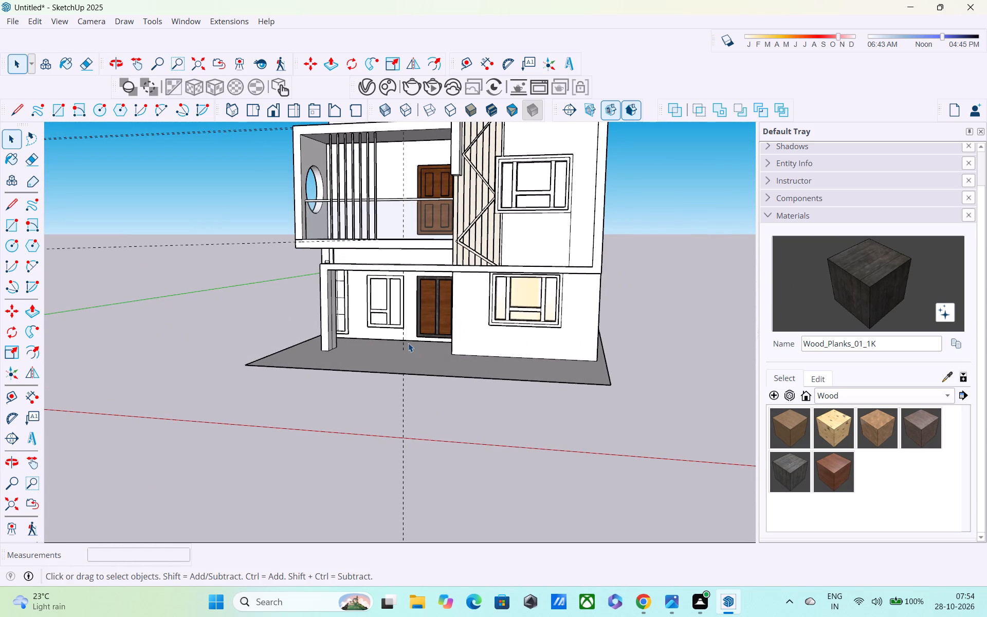
pyautogui.moveTo(339, 261); pyautogui.dragTo(548, 305, button='middle')
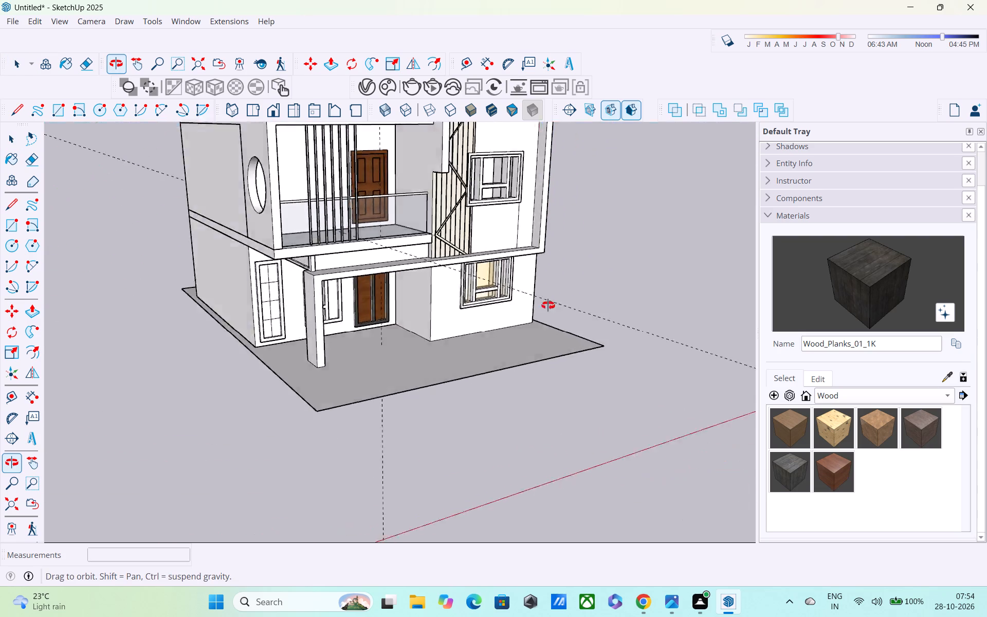
pyautogui.moveTo(548, 305); pyautogui.dragTo(330, 265, button='middle')
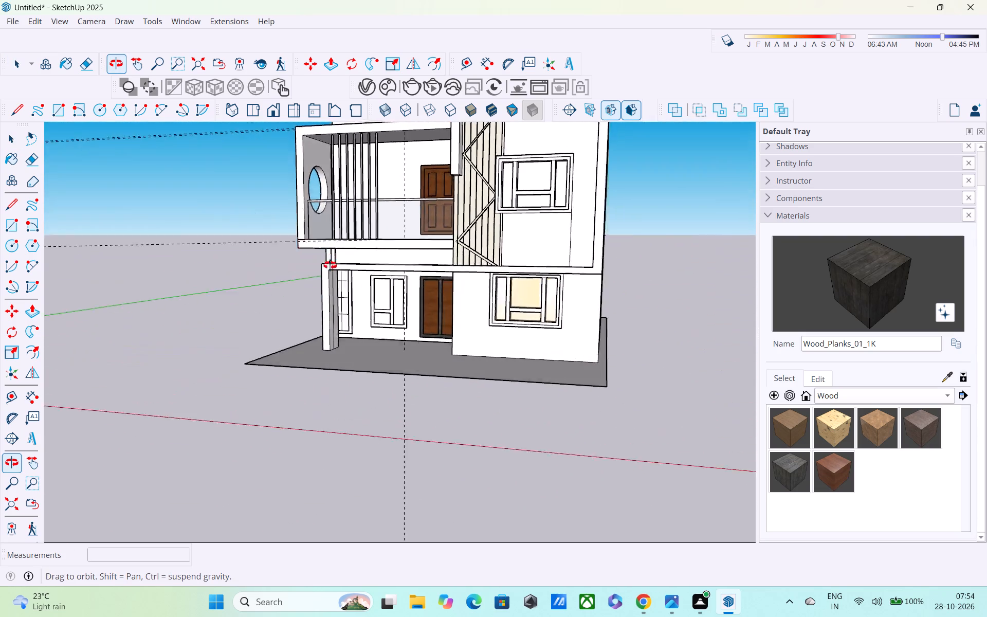
# Push/Pull the short end section of the thin ledge below the balcony, on the side wall, outward.
pyautogui.moveTo(330, 265); pyautogui.dragTo(664, 307, button='middle')
pyautogui.scroll(4, 253, 281)
pyautogui.scroll(17, 317, 266)
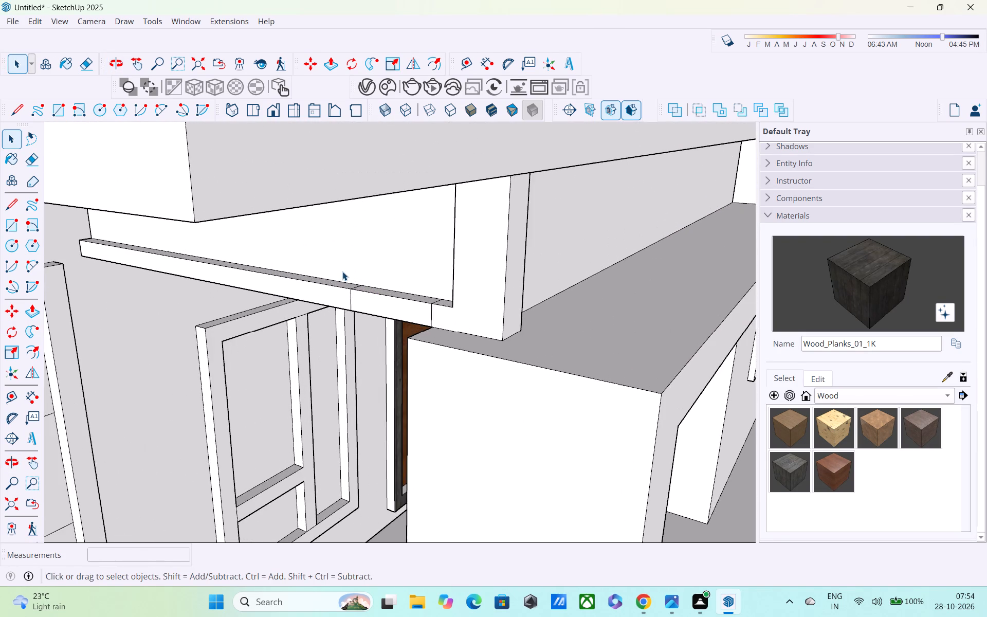
pyautogui.moveTo(342, 271); pyautogui.dragTo(396, 246, button='middle')
pyautogui.click(399, 296)
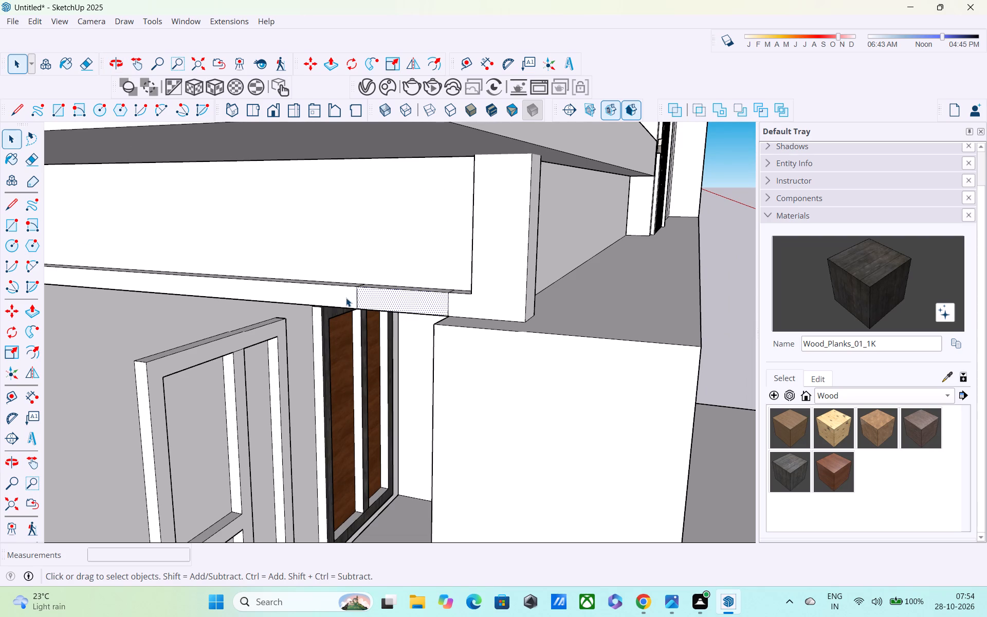
pyautogui.click(344, 298)
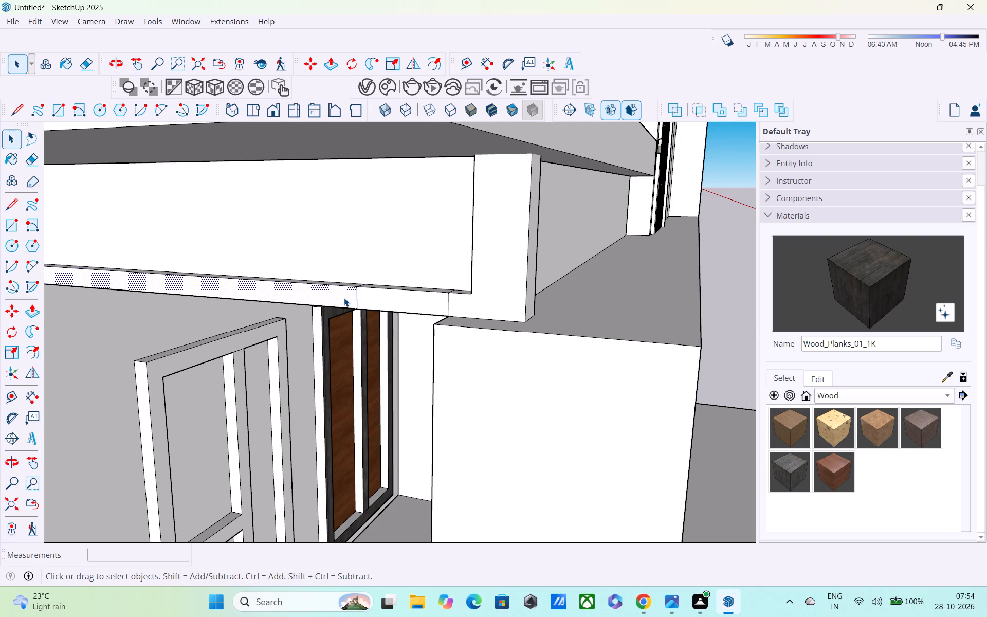
pyautogui.press('p')
pyautogui.press('space')
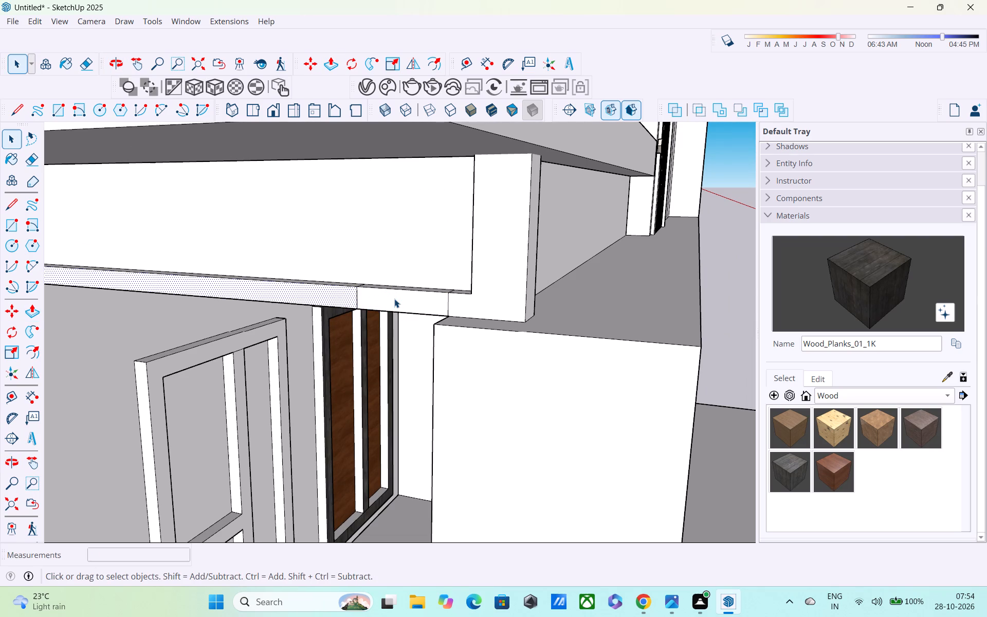
pyautogui.click(394, 299)
pyautogui.press('p')
pyautogui.click(394, 299)
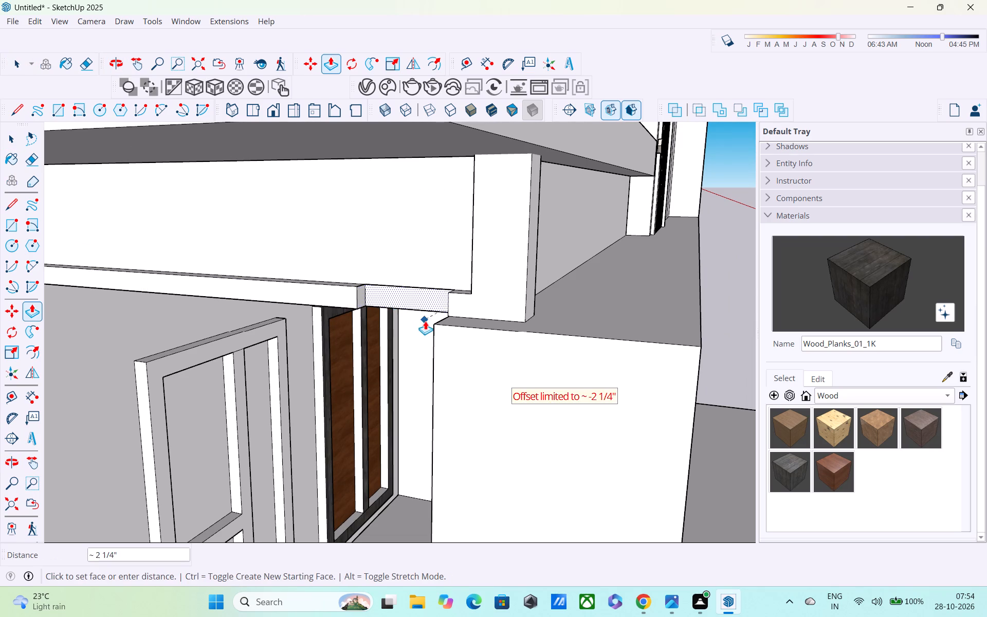
pyautogui.click(435, 330)
pyautogui.press('space')
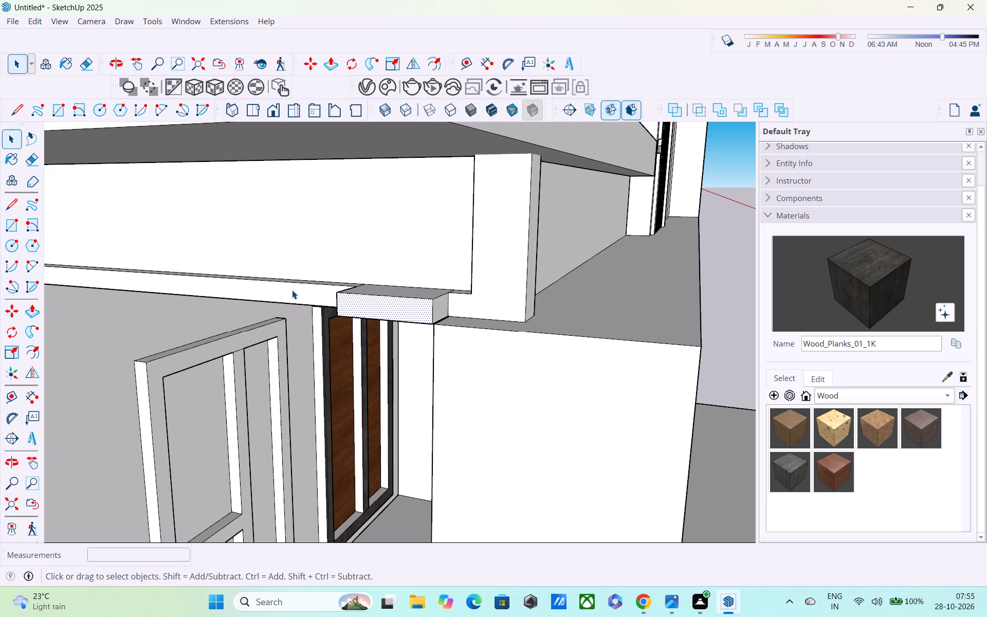
# Push/Pull the long section of the same side-wall ledge outward about 5", flush with the short section.
pyautogui.click(292, 290)
pyautogui.press('p')
pyautogui.click(292, 290)
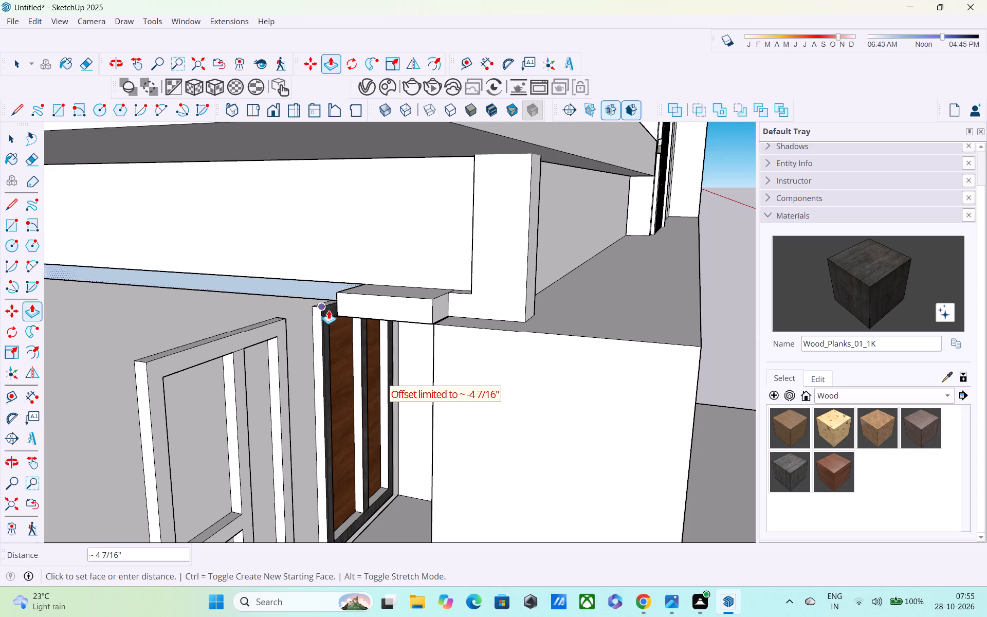
pyautogui.click(344, 300)
# Push/Pull the ledge's front end face outward about 8 15/16" so it meets the adjoining upright's front corner.
pyautogui.scroll(-4, 335, 302)
pyautogui.moveTo(341, 302); pyautogui.dragTo(195, 298, button='middle')
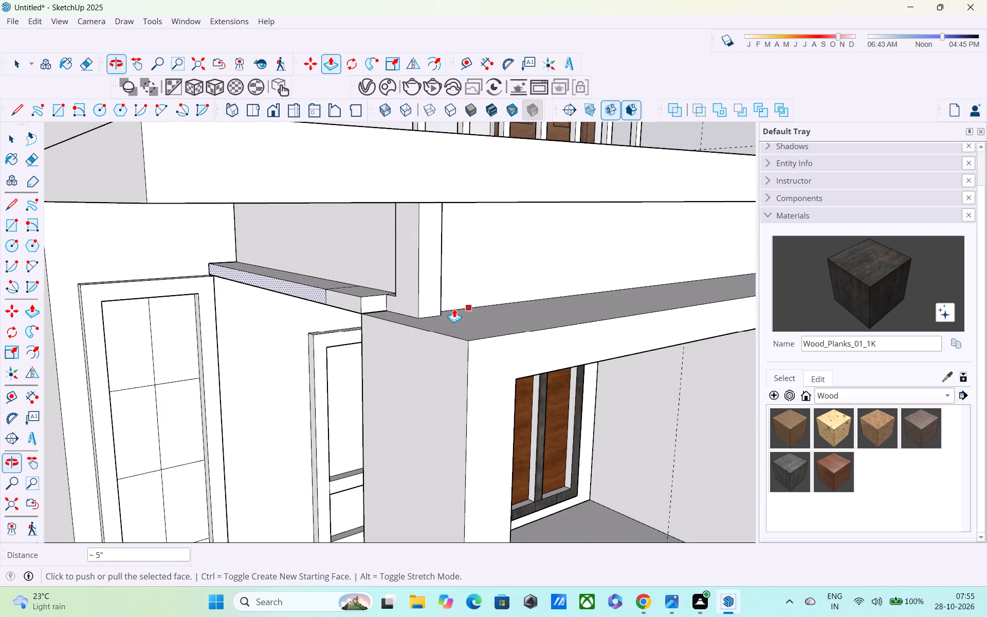
pyautogui.moveTo(334, 321); pyautogui.dragTo(255, 316, button='middle')
pyautogui.scroll(1, 311, 318)
pyautogui.scroll(3, 461, 287)
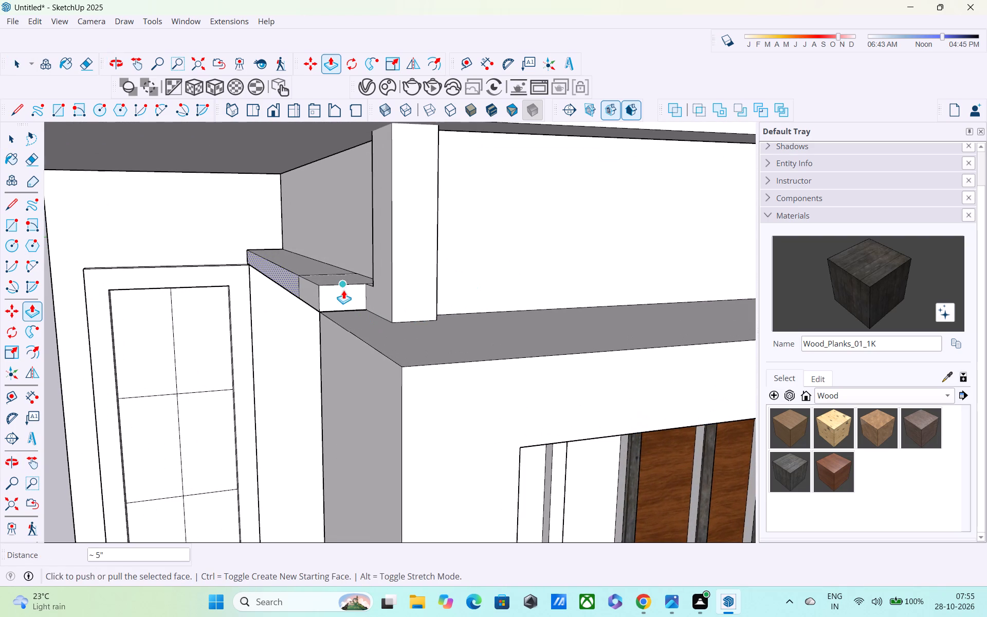
pyautogui.click(343, 292)
pyautogui.press('Escape')
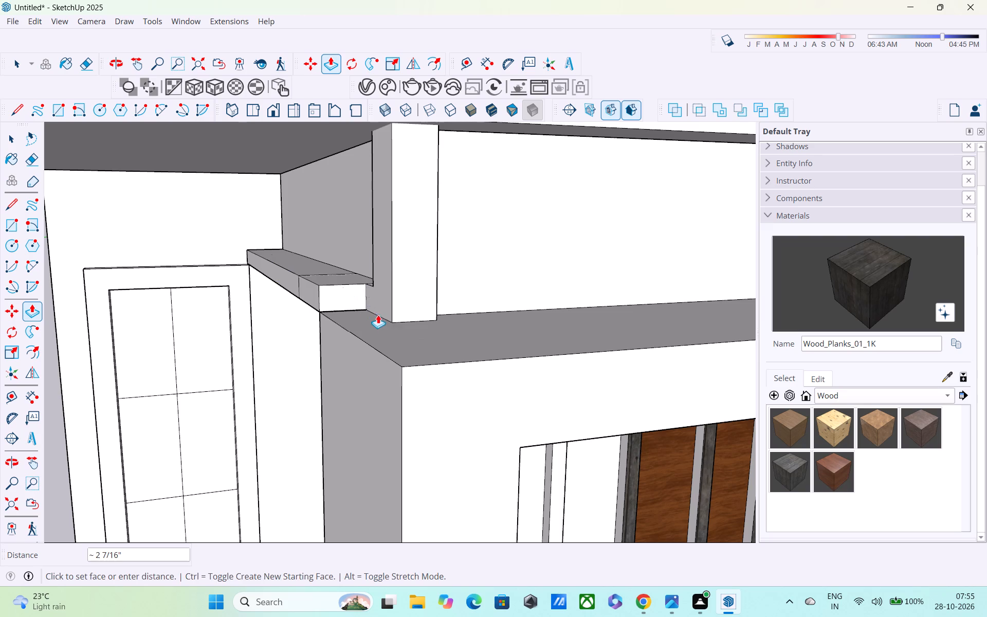
pyautogui.click(340, 292)
pyautogui.click(392, 283)
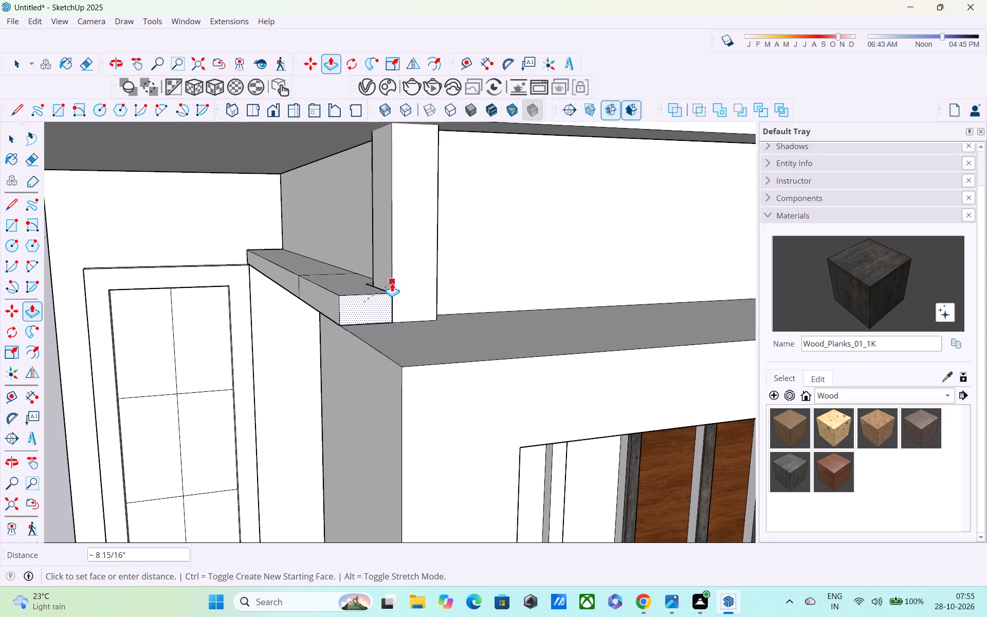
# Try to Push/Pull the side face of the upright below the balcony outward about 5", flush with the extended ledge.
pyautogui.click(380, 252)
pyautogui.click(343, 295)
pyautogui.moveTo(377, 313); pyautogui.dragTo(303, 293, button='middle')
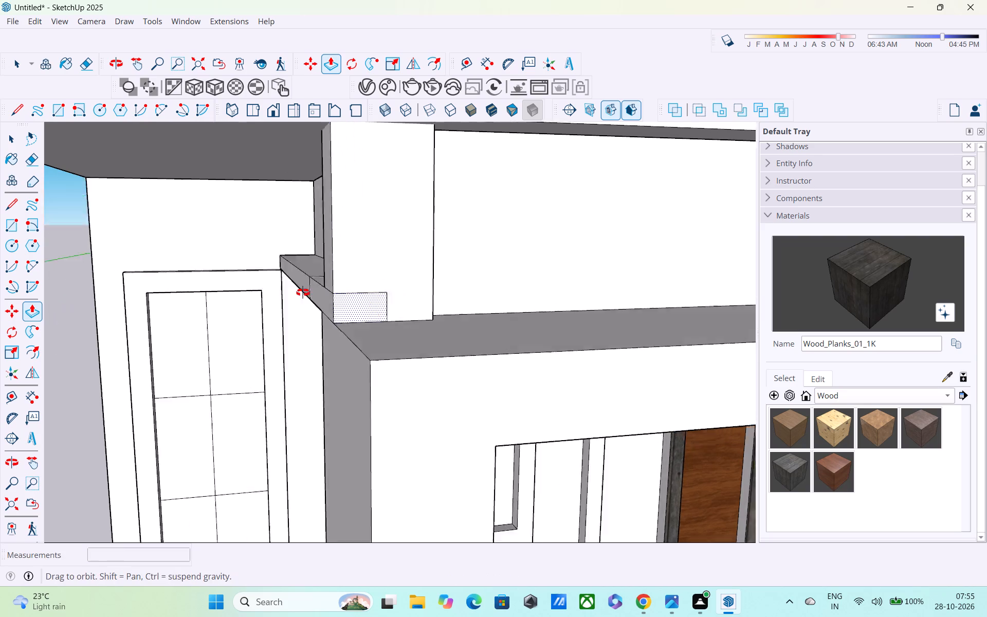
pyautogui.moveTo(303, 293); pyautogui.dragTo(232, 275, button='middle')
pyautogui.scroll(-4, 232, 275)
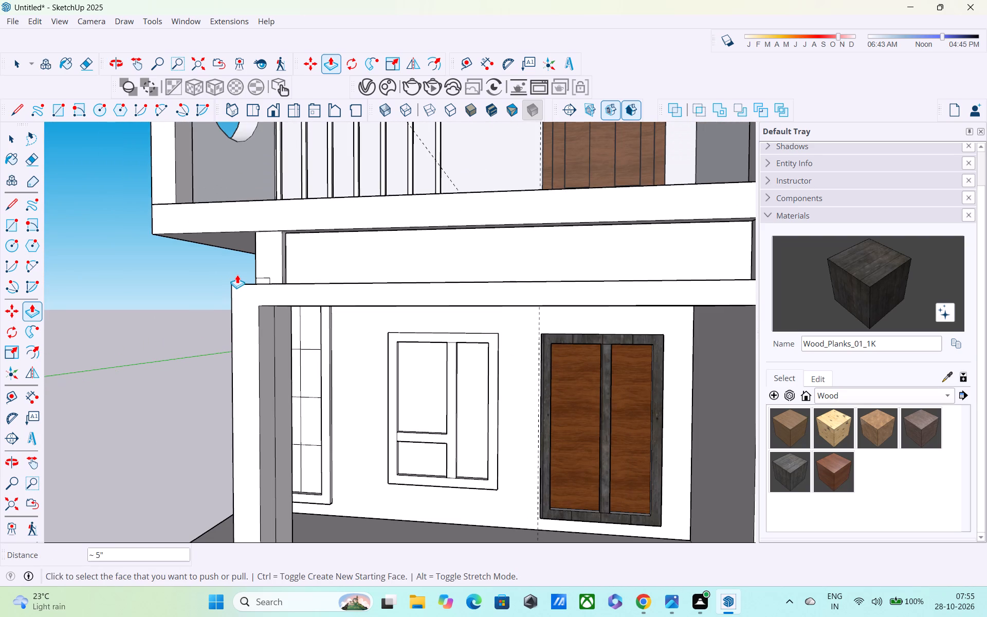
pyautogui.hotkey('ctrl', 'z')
# Undo the last three Push/Pull extensions of the side-wall ledge below the balcony.
pyautogui.moveTo(284, 269); pyautogui.dragTo(392, 308, button='middle')
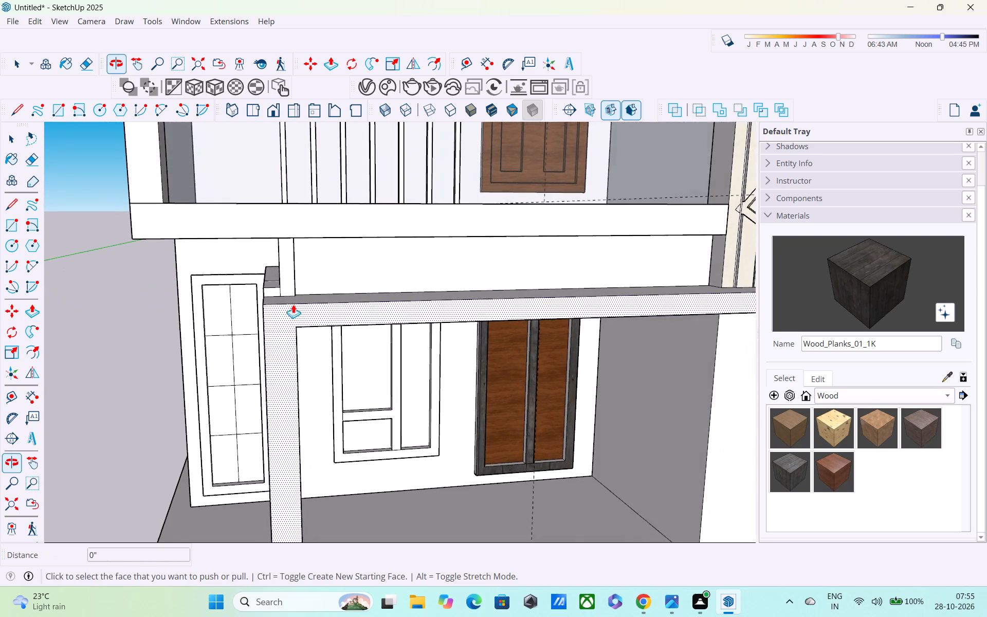
pyautogui.scroll(5, 279, 304)
pyautogui.moveTo(279, 283); pyautogui.dragTo(357, 247, button='middle')
pyautogui.moveTo(283, 271); pyautogui.dragTo(228, 299, button='middle')
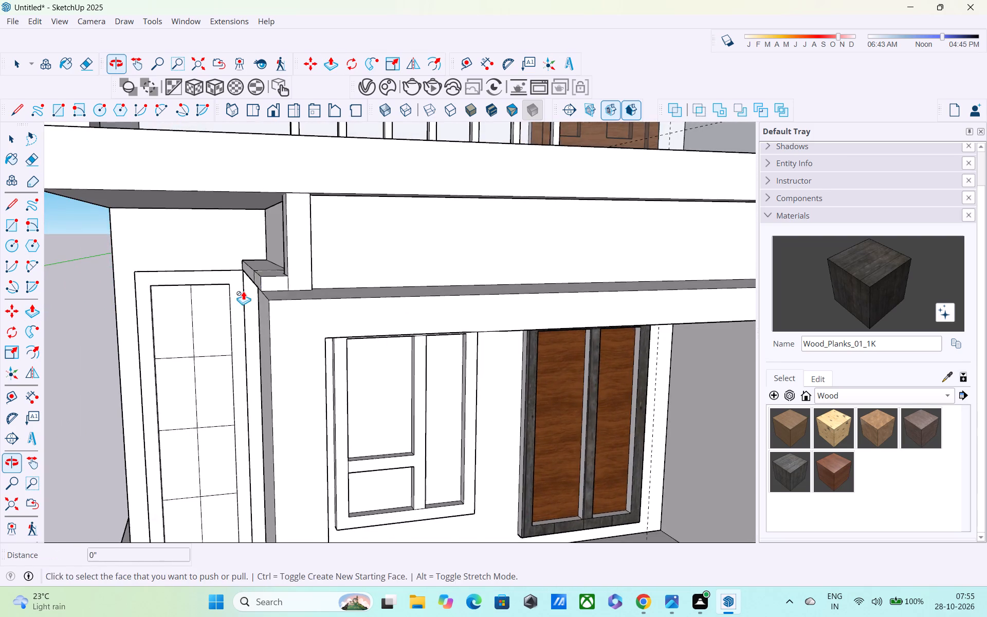
pyautogui.scroll(4, 244, 289)
pyautogui.moveTo(286, 260); pyautogui.dragTo(171, 120, button='middle')
pyautogui.scroll(1, 171, 120)
pyautogui.moveTo(177, 145); pyautogui.dragTo(208, 278, button='middle')
pyautogui.scroll(-6, 212, 277)
pyautogui.moveTo(236, 285); pyautogui.dragTo(424, 324, button='middle')
pyautogui.scroll(2, 222, 296)
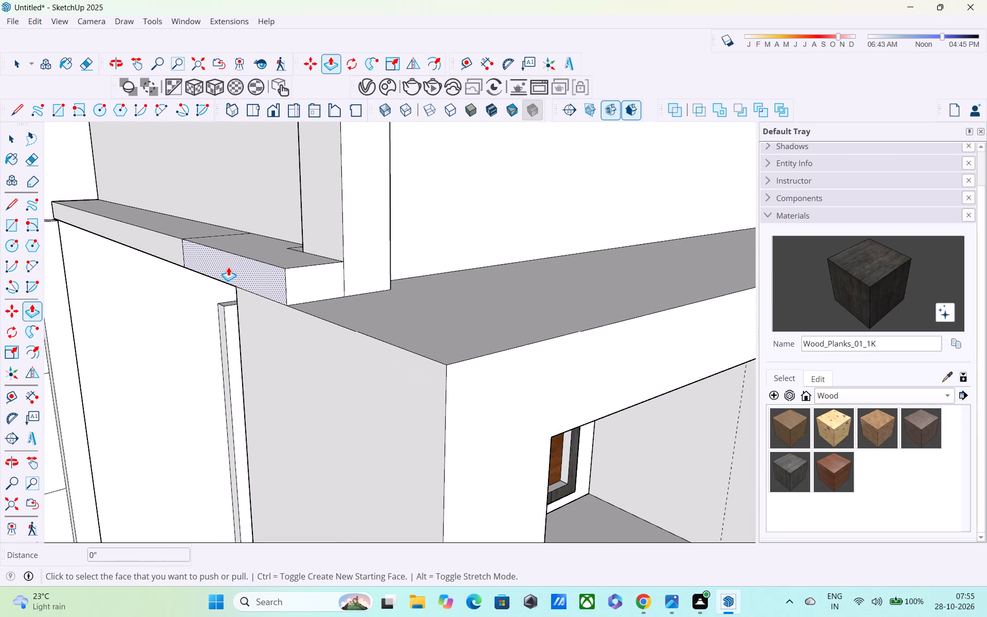
pyautogui.hotkey('ctrl', 'z')
pyautogui.hotkey('ctrl', 'z')
pyautogui.hotkey('ctrl', 'z')
pyautogui.scroll(-4, 228, 265)
pyautogui.press('space')
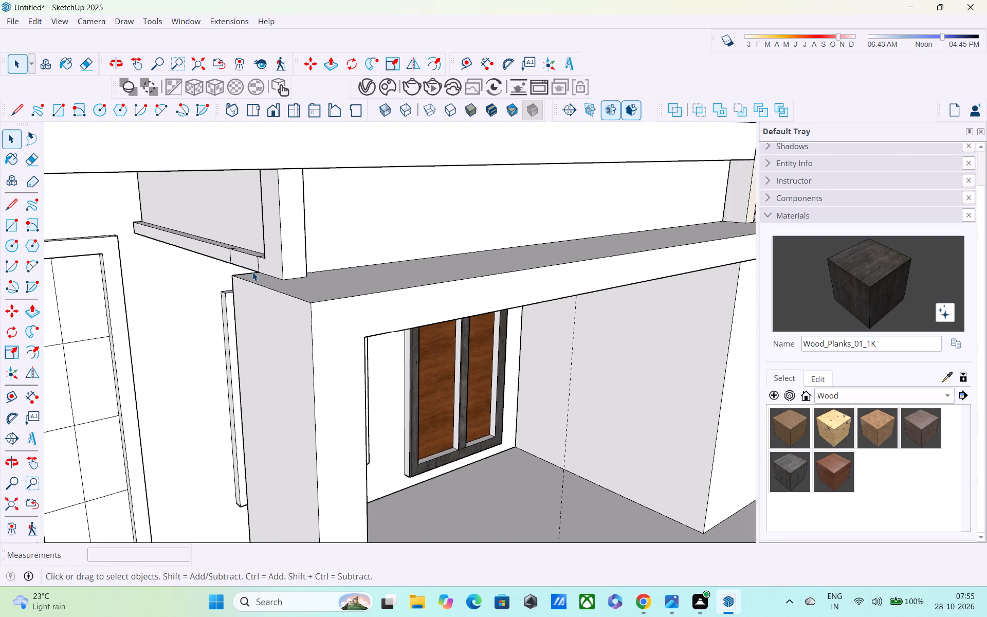
# Examine the area below the balcony and the front elevation around the ground-floor door.
pyautogui.scroll(2, 252, 272)
pyautogui.moveTo(299, 339); pyautogui.dragTo(115, 219, button='middle')
pyautogui.scroll(-6, 115, 219)
pyautogui.moveTo(158, 288); pyautogui.dragTo(182, 387, button='middle')
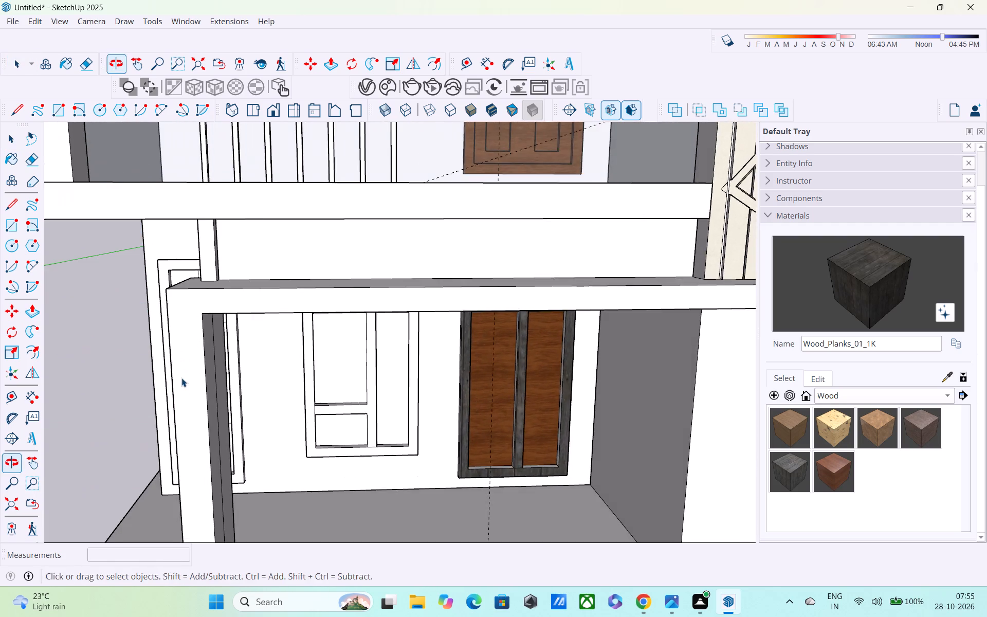
pyautogui.scroll(-5, 177, 365)
pyautogui.moveTo(176, 360); pyautogui.dragTo(176, 271, button='middle')
pyautogui.scroll(1, 176, 271)
pyautogui.scroll(-1, 169, 287)
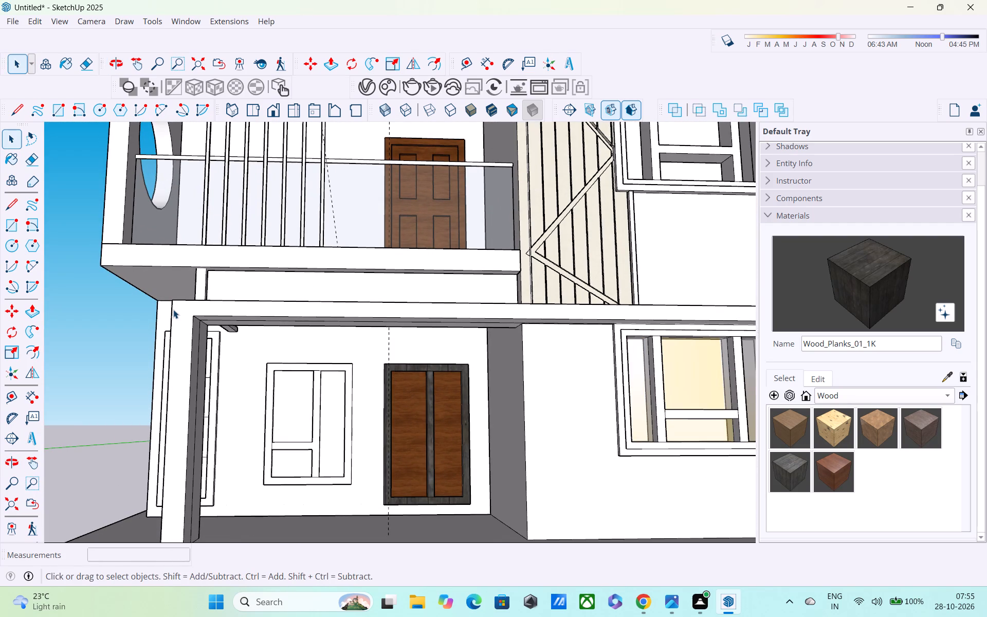
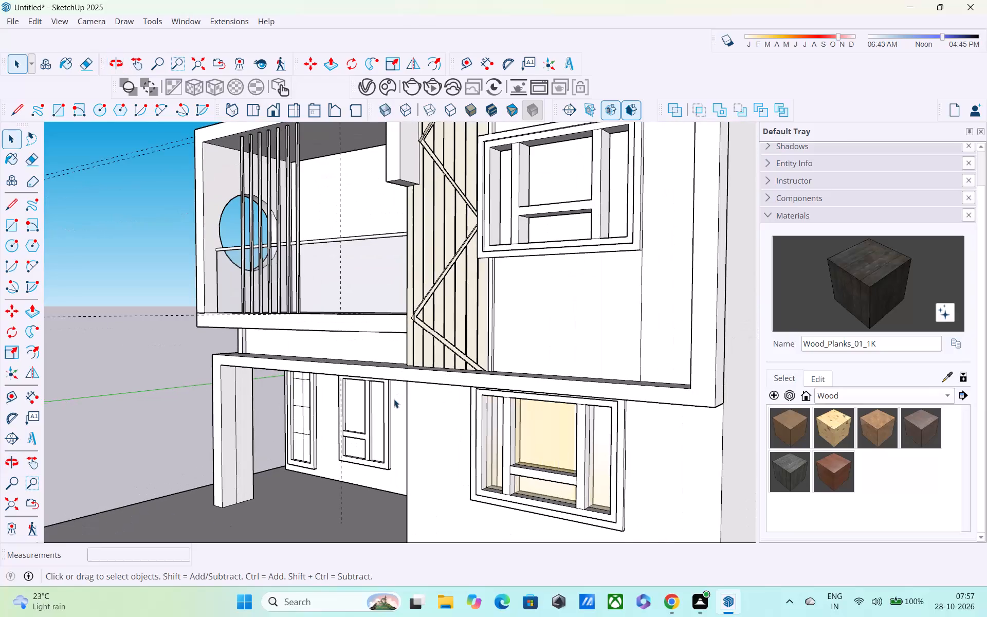
# Copy the vertical corner edge of the projecting ground-floor wall beside the door 9" along the wall face.
pyautogui.keyDown('shift'); pyautogui.moveTo(372, 381); pyautogui.dragTo(375, 329, button='middle'); pyautogui.keyUp('shift')
pyautogui.scroll(-3, 375, 329)
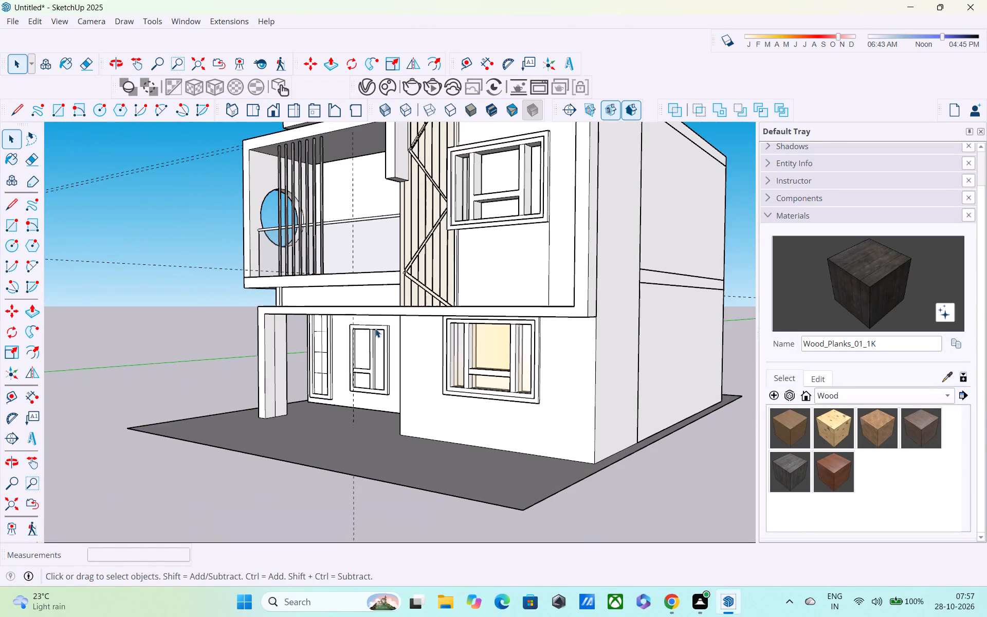
pyautogui.keyDown('shift'); pyautogui.moveTo(376, 330); pyautogui.dragTo(418, 338, button='middle'); pyautogui.keyUp('shift')
pyautogui.moveTo(375, 389); pyautogui.dragTo(387, 432, button='middle')
pyautogui.keyDown('shift'); pyautogui.moveTo(420, 410); pyautogui.dragTo(387, 340, button='middle'); pyautogui.keyUp('shift')
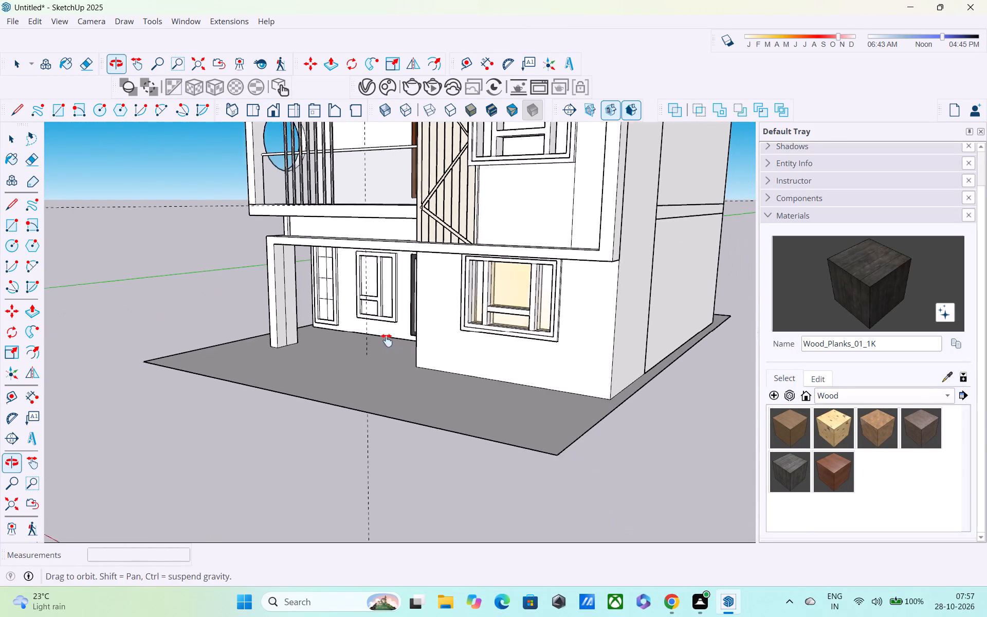
pyautogui.keyDown('shift'); pyautogui.moveTo(387, 340); pyautogui.dragTo(386, 339, button='middle'); pyautogui.keyUp('shift')
pyautogui.scroll(-2, 385, 338)
pyautogui.moveTo(383, 337); pyautogui.dragTo(405, 385, button='middle')
pyautogui.scroll(3, 419, 356)
pyautogui.moveTo(436, 338); pyautogui.dragTo(471, 285, button='middle')
pyautogui.scroll(8, 439, 339)
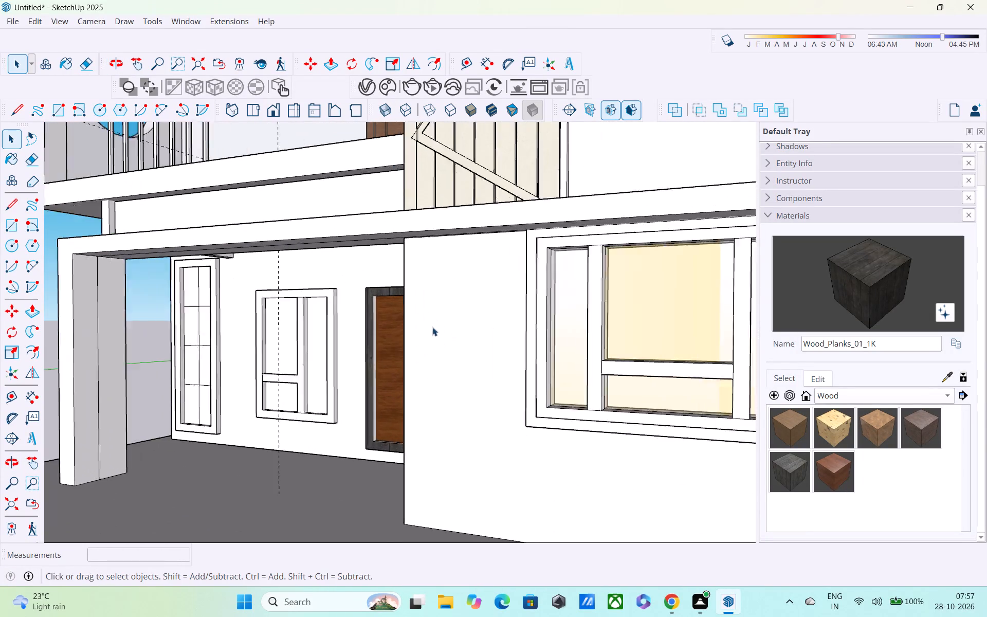
pyautogui.scroll(1, 432, 327)
pyautogui.click(397, 388)
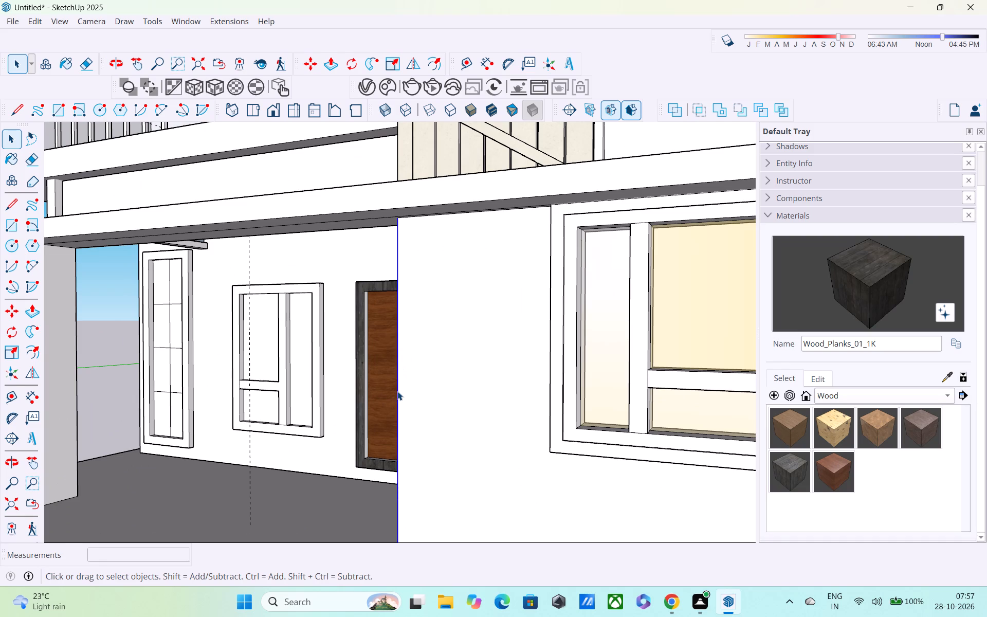
pyautogui.press('m')
pyautogui.keyDown('shift'); pyautogui.moveTo(404, 442); pyautogui.dragTo(362, 266, button='middle'); pyautogui.keyUp('shift')
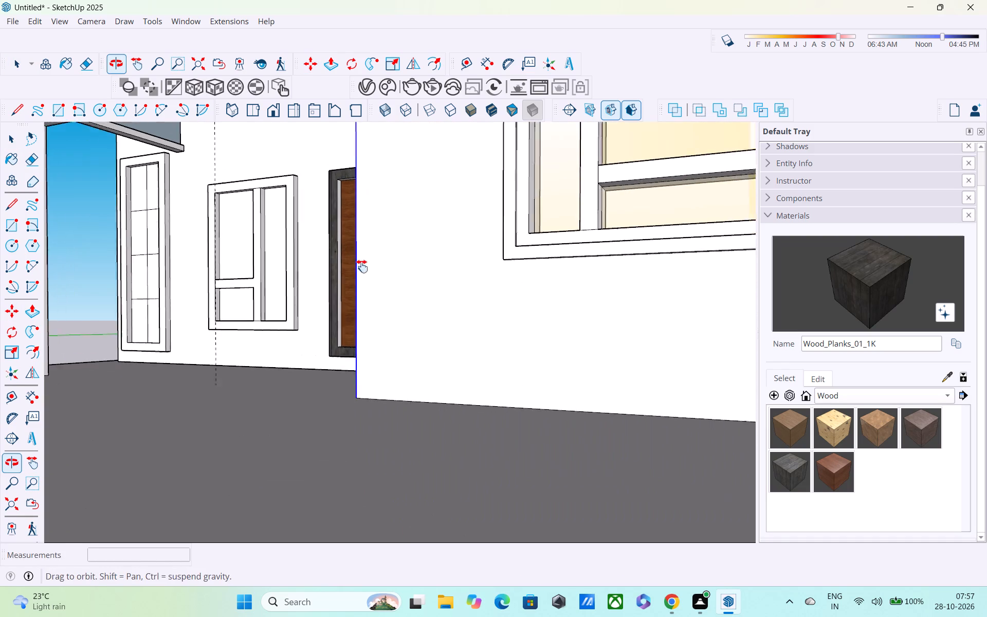
pyautogui.keyDown('shift'); pyautogui.moveTo(362, 266); pyautogui.dragTo(360, 256, button='middle'); pyautogui.keyUp('shift')
pyautogui.click(352, 382)
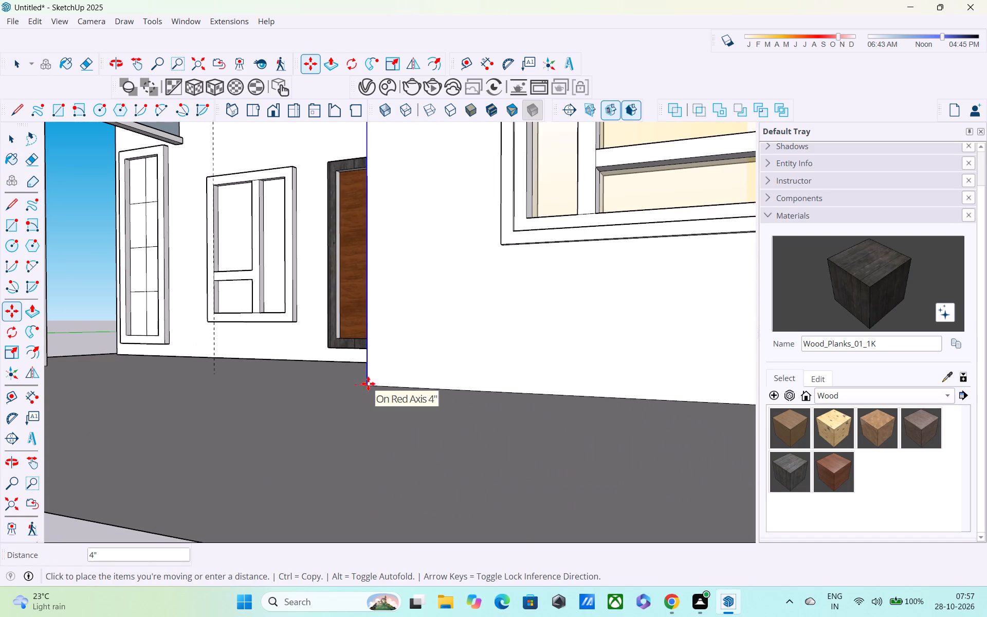
pyautogui.moveTo(369, 384); pyautogui.dragTo(456, 403, button='middle')
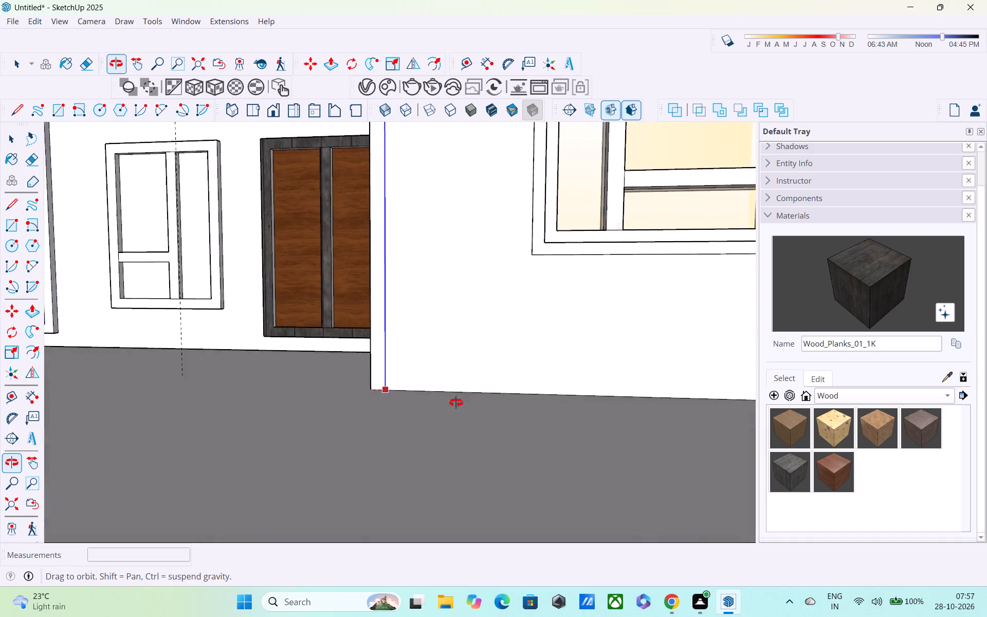
pyautogui.moveTo(456, 403); pyautogui.dragTo(488, 397, button='middle')
pyautogui.scroll(1, 488, 397)
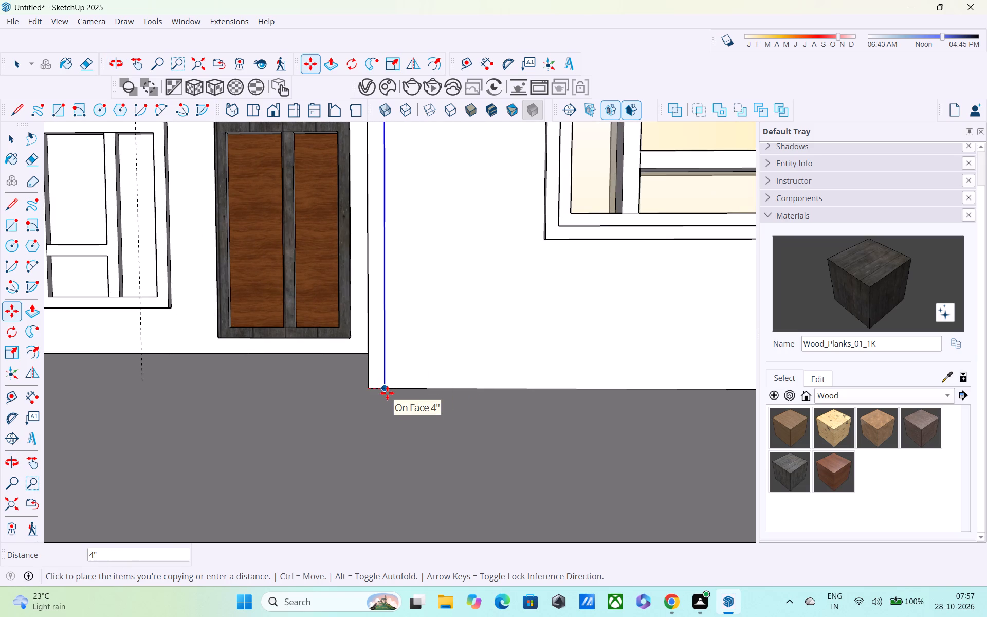
pyautogui.keyDown('shift'); pyautogui.moveTo(387, 393); pyautogui.dragTo(394, 616, button='middle'); pyautogui.keyUp('shift')
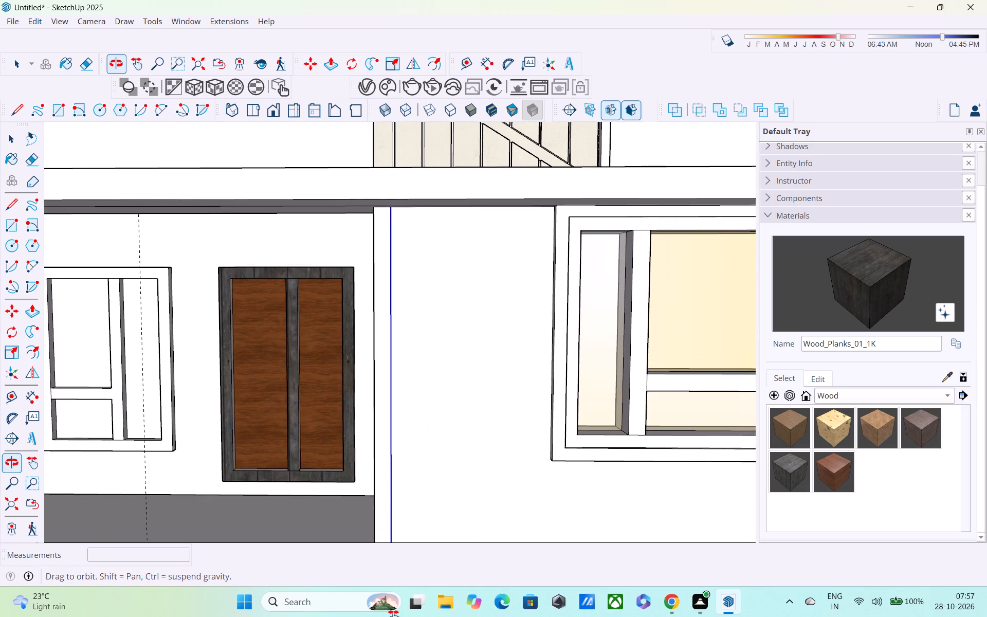
pyautogui.keyDown('shift'); pyautogui.moveTo(394, 616); pyautogui.dragTo(370, 524, button='middle'); pyautogui.keyUp('shift')
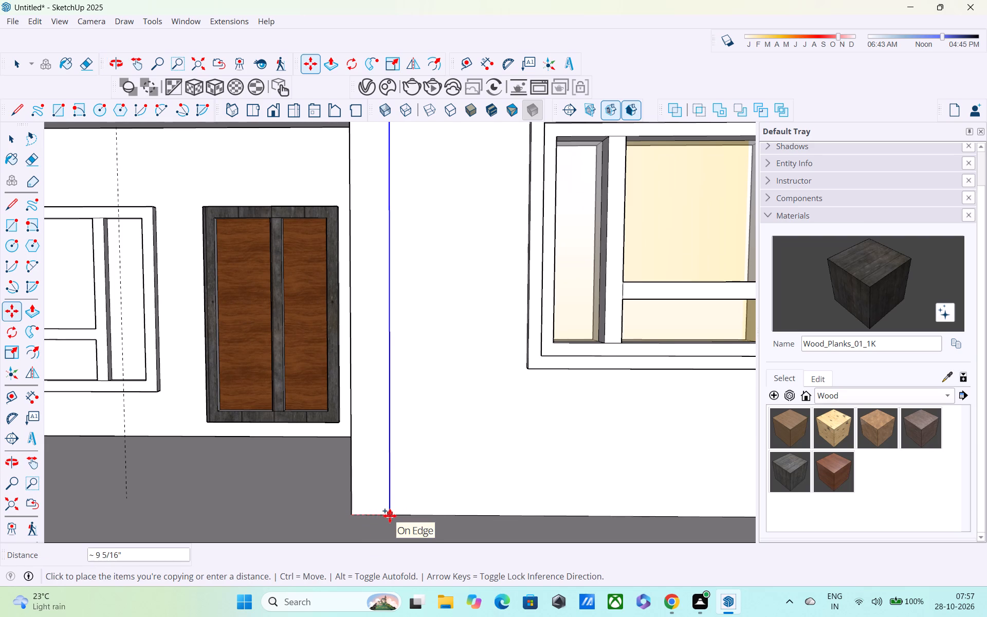
pyautogui.write('9"')
pyautogui.press('Return')
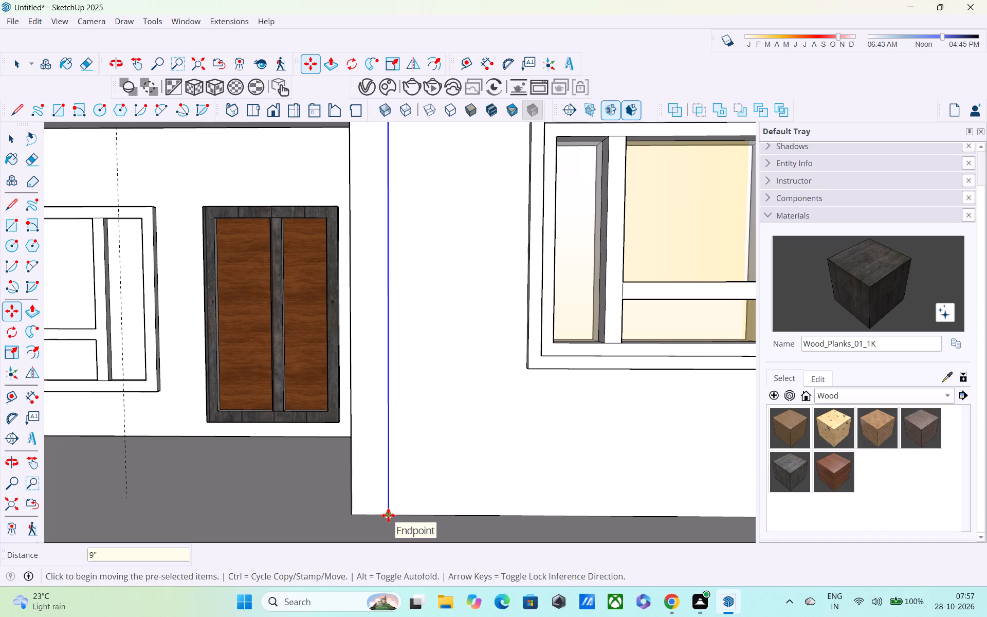
# Copy the new vertical line 6" further towards the window, and copy that line another 9".
pyautogui.click(389, 513)
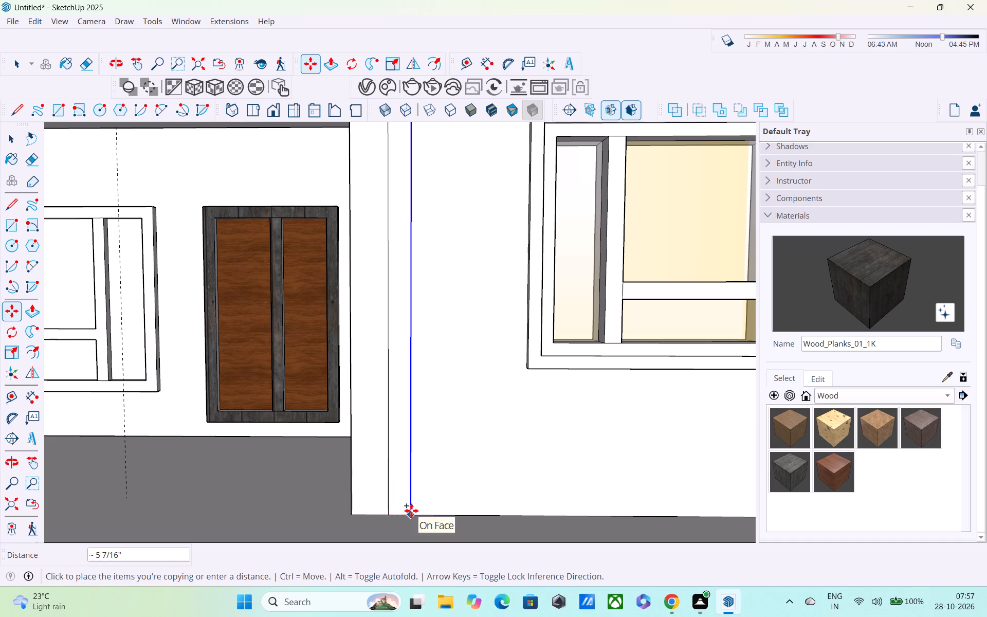
pyautogui.press('6')
pyautogui.hotkey('shift', '"')
pyautogui.press('Return')
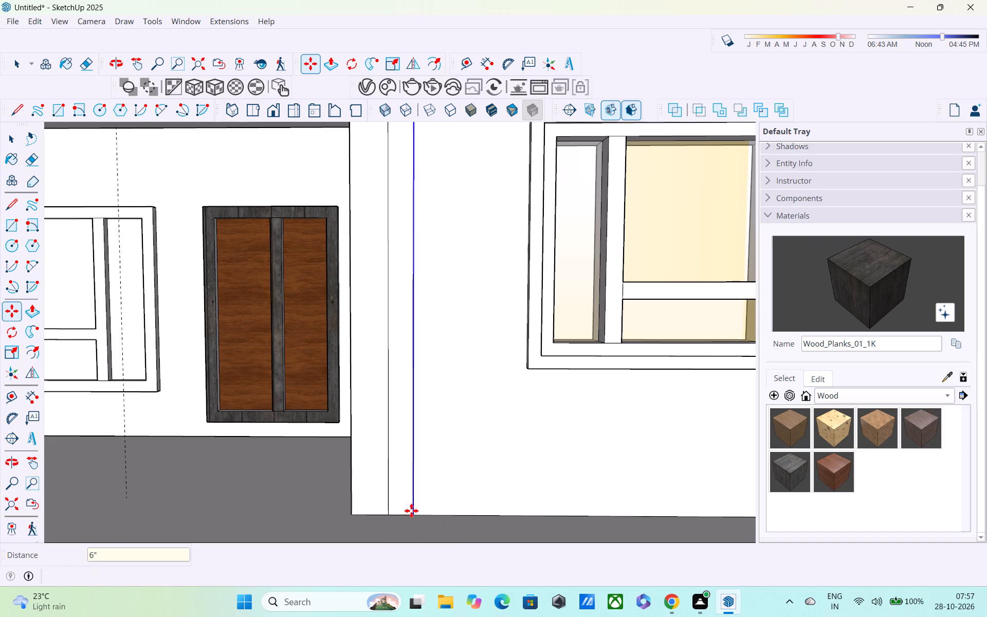
pyautogui.click(412, 514)
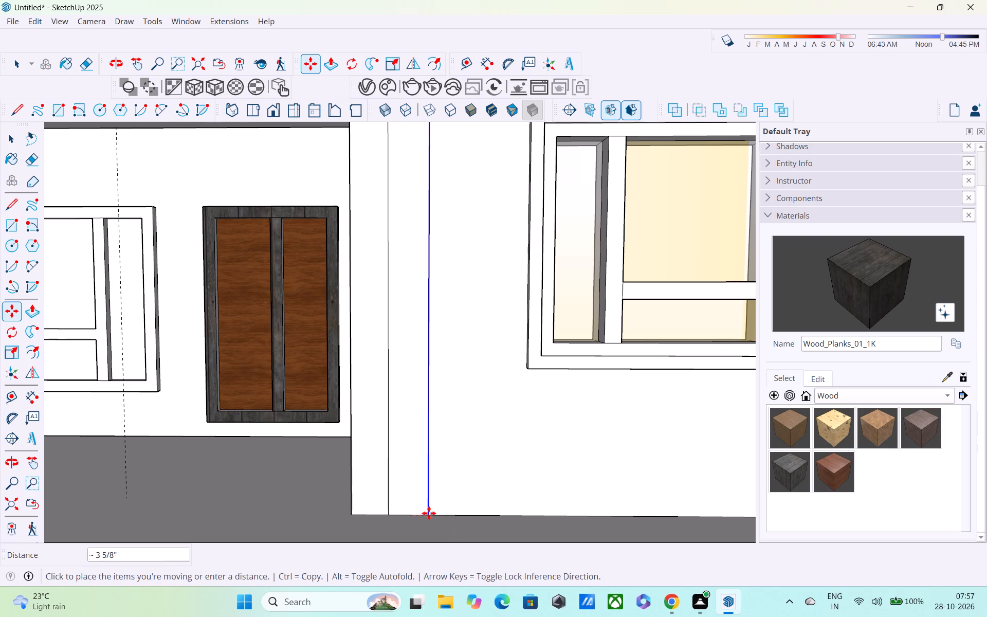
pyautogui.write('9"')
pyautogui.press('Return')
# Copy the vertical edge at the front wall's outer house corner 9" inward towards the window.
pyautogui.scroll(-4, 423, 453)
pyautogui.moveTo(423, 453); pyautogui.dragTo(325, 406, button='middle')
pyautogui.scroll(-4, 319, 403)
pyautogui.moveTo(319, 403); pyautogui.dragTo(279, 447, button='middle')
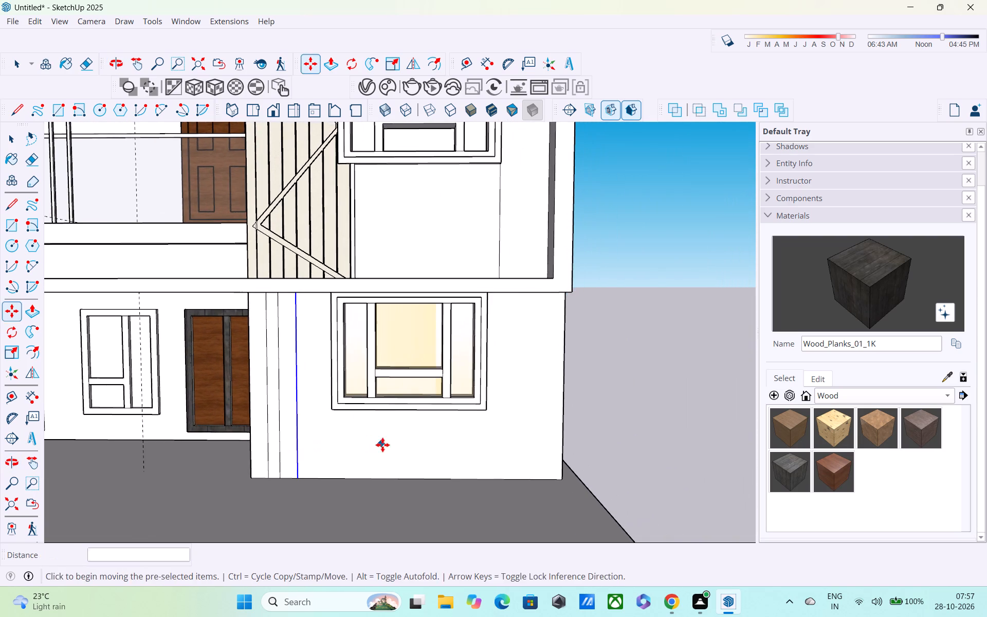
pyautogui.moveTo(382, 445); pyautogui.dragTo(285, 445, button='middle')
pyautogui.scroll(2, 400, 446)
pyautogui.press('space')
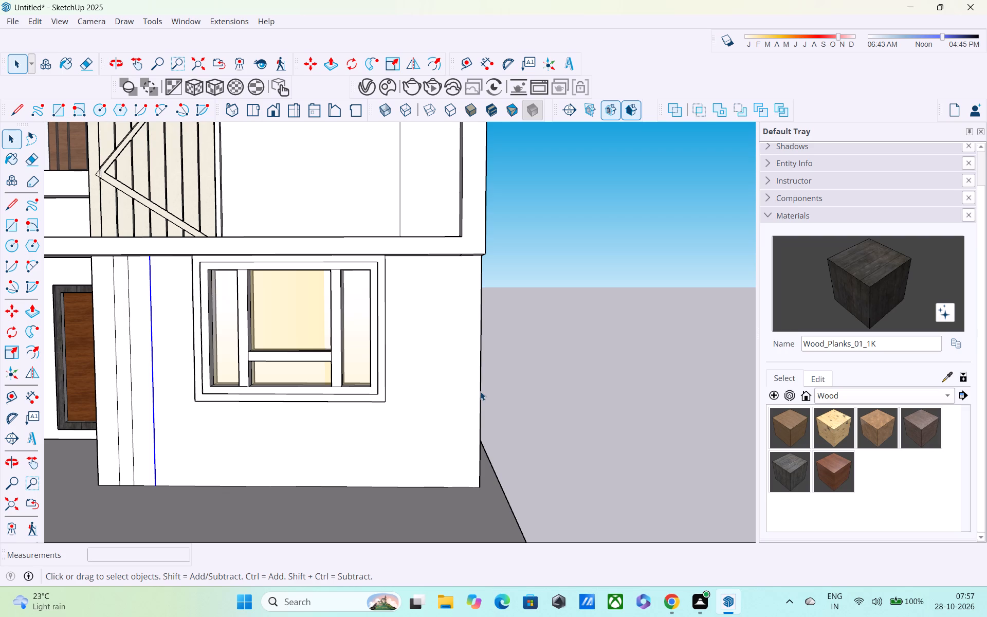
pyautogui.click(480, 391)
pyautogui.press('m')
pyautogui.click(476, 489)
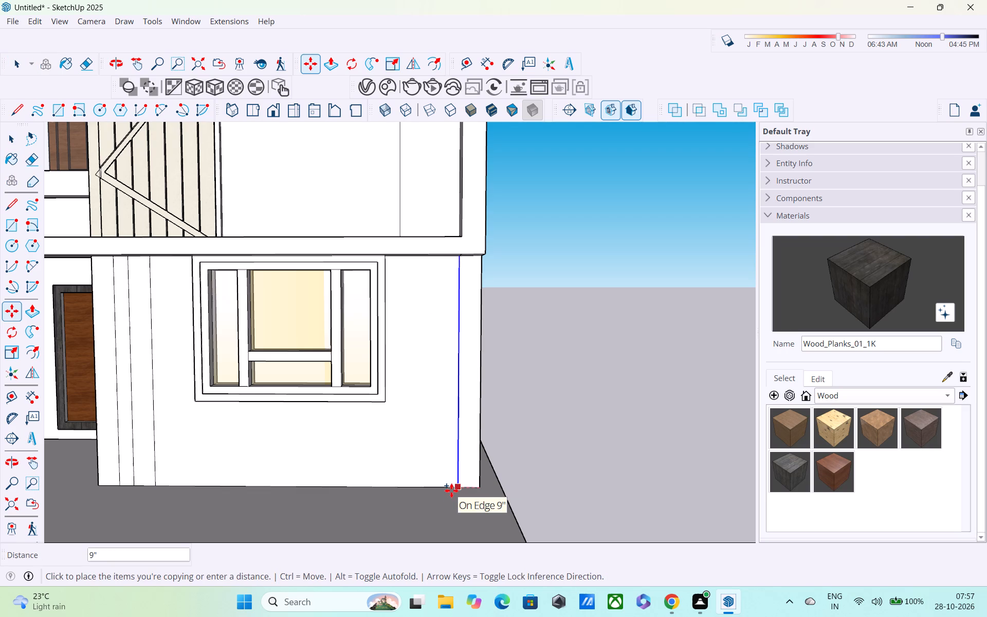
pyautogui.write('9"')
pyautogui.press('Return')
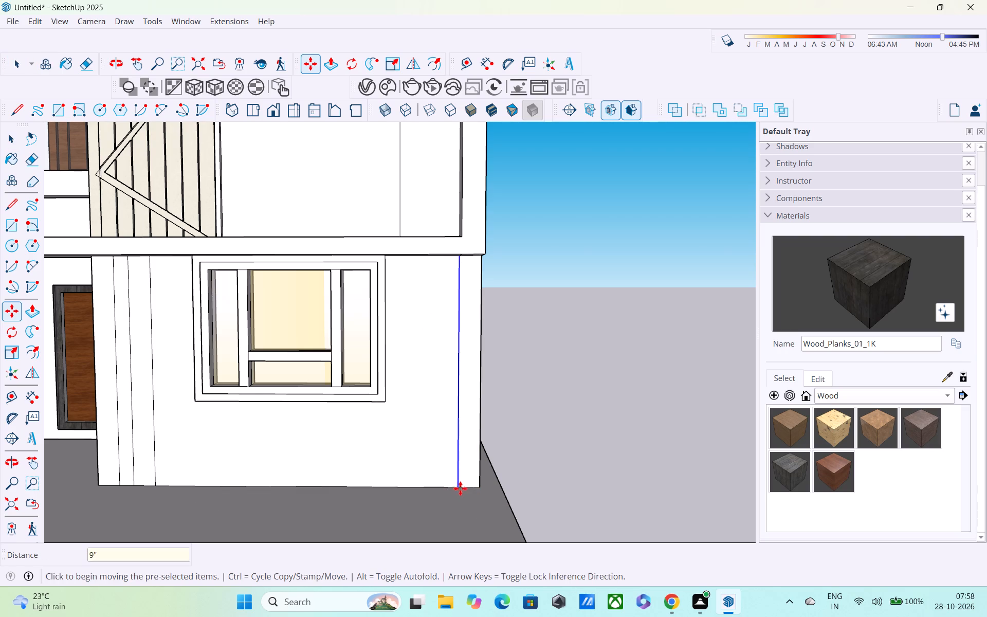
# Copy the line near the outer corner 6" further towards the window, and copy that line another 9".
pyautogui.click(456, 487)
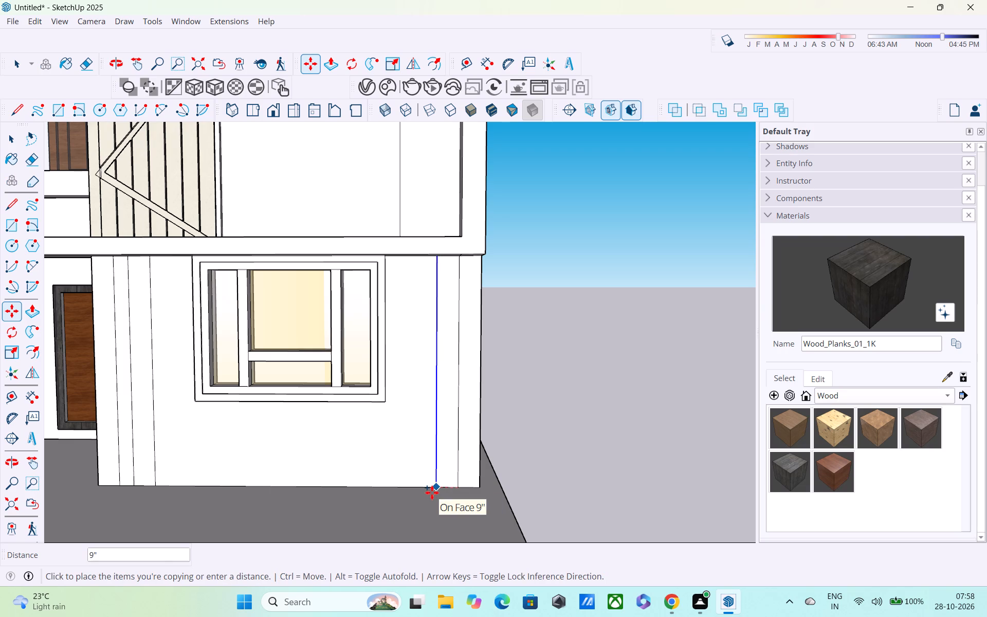
pyautogui.write('6"')
pyautogui.press('Return')
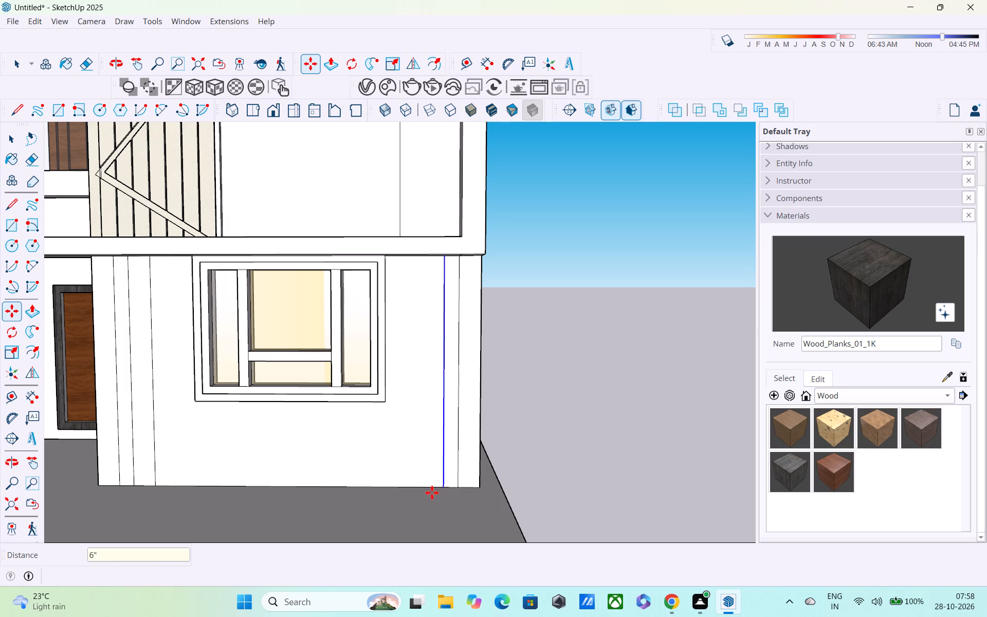
pyautogui.click(439, 487)
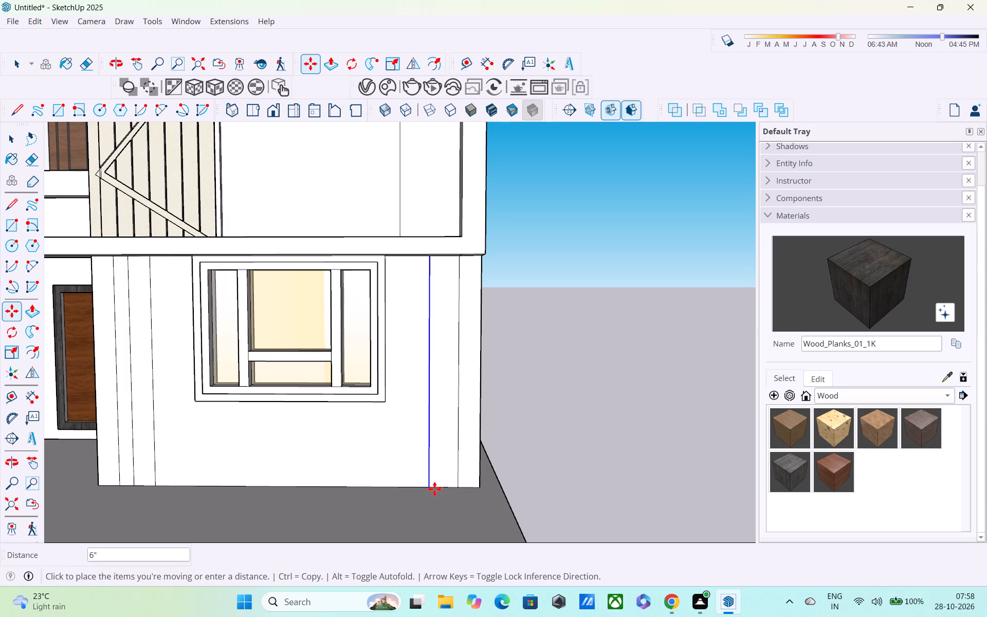
pyautogui.write('9"')
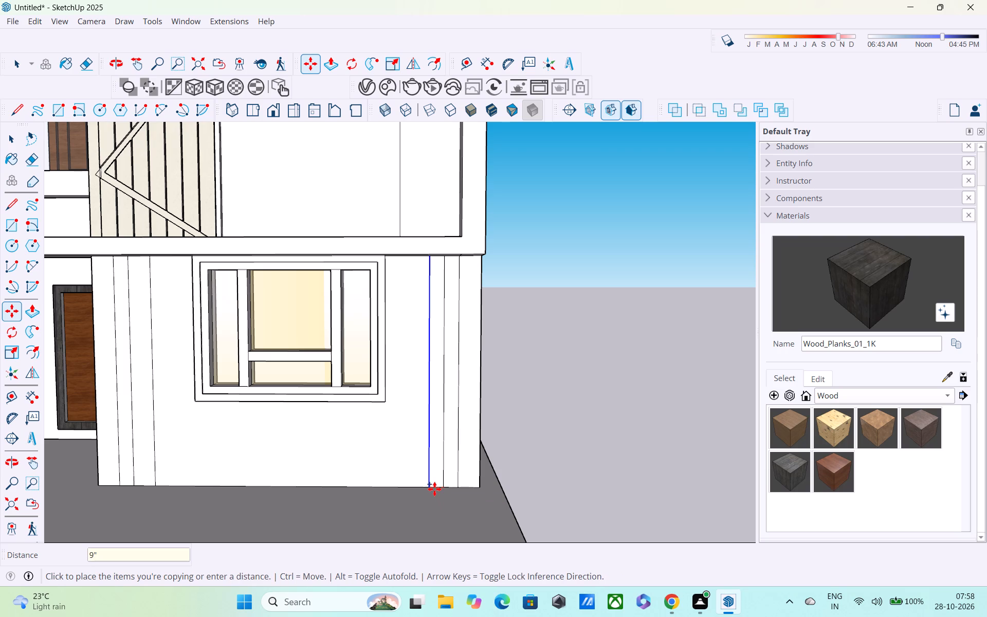
pyautogui.press('Return')
pyautogui.press('space')
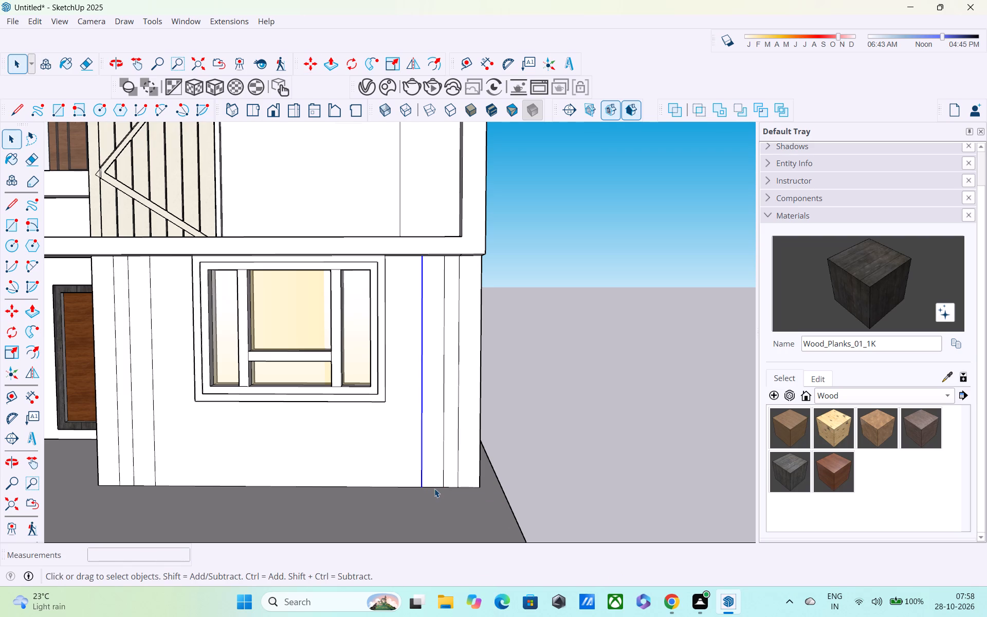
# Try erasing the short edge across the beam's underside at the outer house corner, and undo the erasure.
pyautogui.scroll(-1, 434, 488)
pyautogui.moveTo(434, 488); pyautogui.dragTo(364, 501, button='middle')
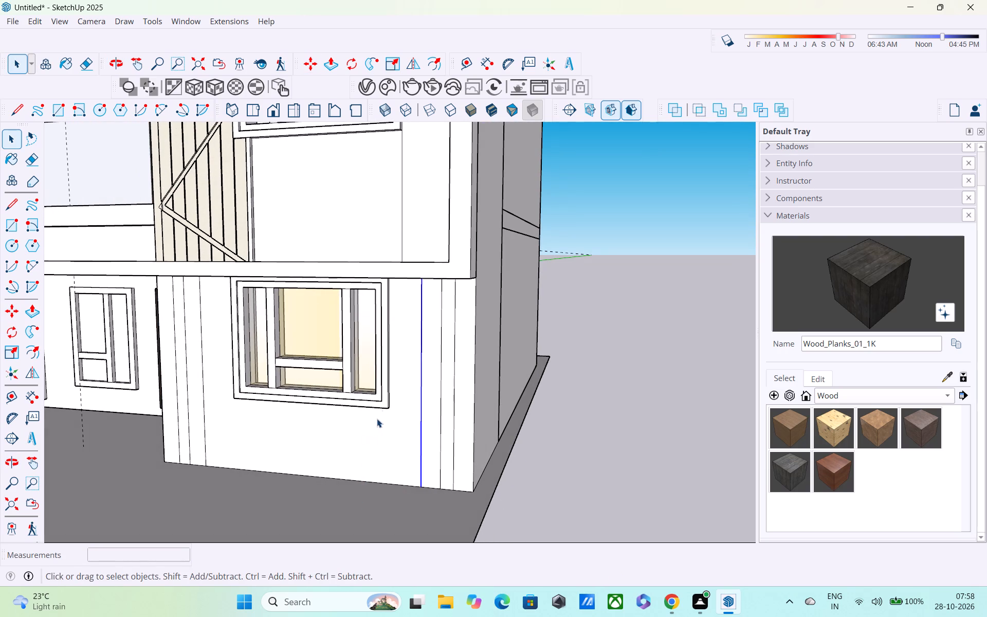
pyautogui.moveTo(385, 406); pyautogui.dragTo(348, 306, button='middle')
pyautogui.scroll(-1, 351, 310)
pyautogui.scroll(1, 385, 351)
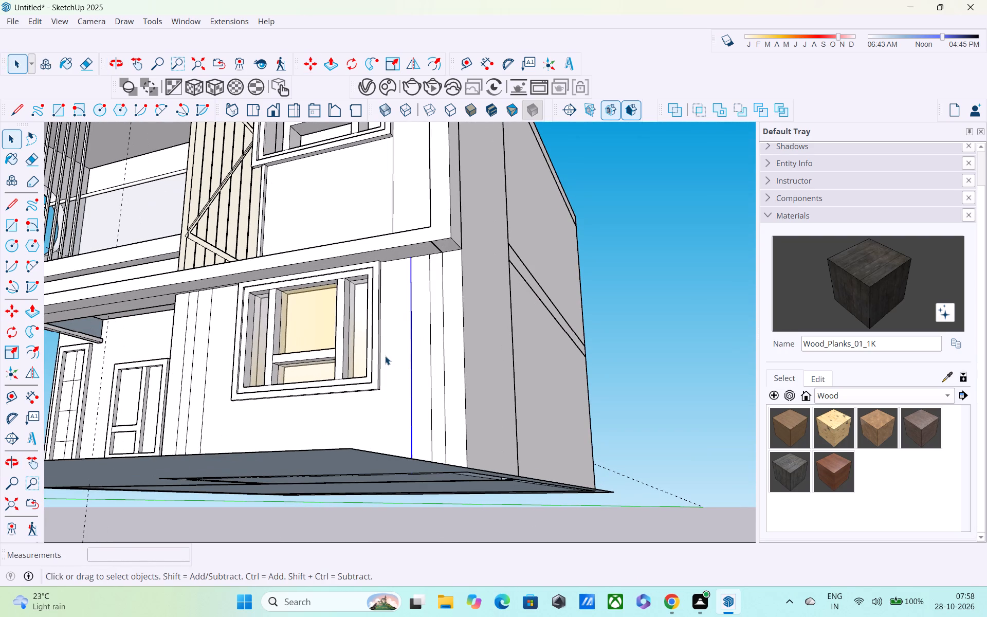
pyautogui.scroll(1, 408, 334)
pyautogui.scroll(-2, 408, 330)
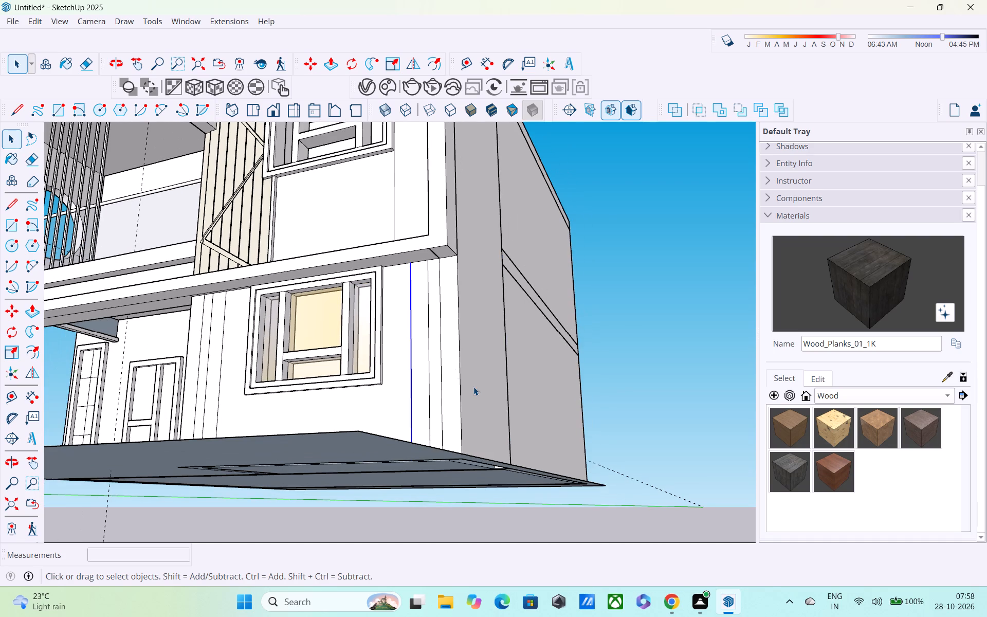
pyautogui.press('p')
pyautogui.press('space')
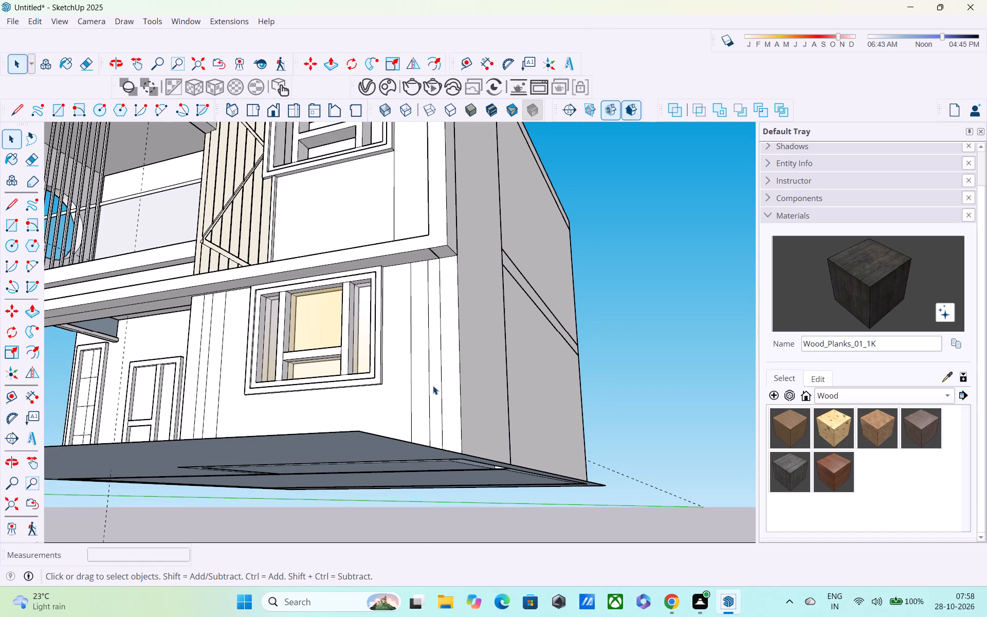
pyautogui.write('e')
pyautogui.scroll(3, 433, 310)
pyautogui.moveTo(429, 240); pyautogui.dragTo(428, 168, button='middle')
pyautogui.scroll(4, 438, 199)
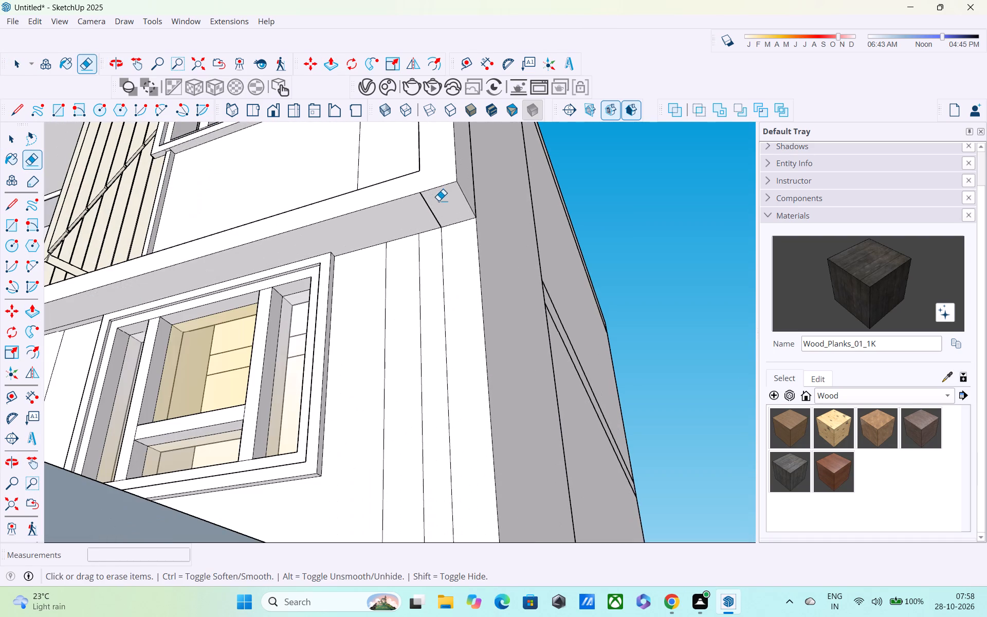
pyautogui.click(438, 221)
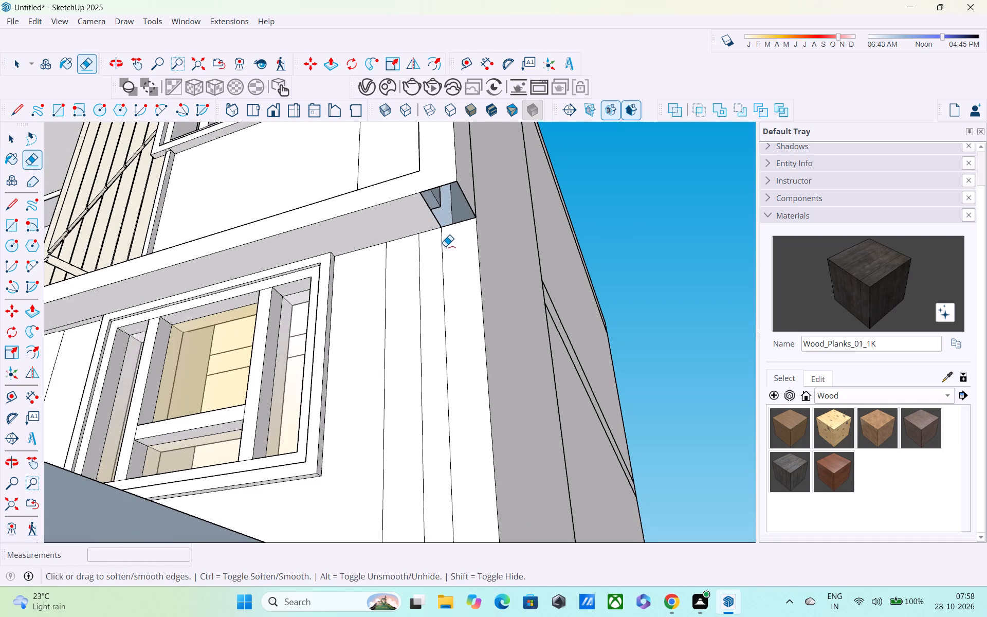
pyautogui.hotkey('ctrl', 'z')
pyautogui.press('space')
# Push/Pull the two 9" wall strips near the outer house corner outward 3".
pyautogui.press('p')
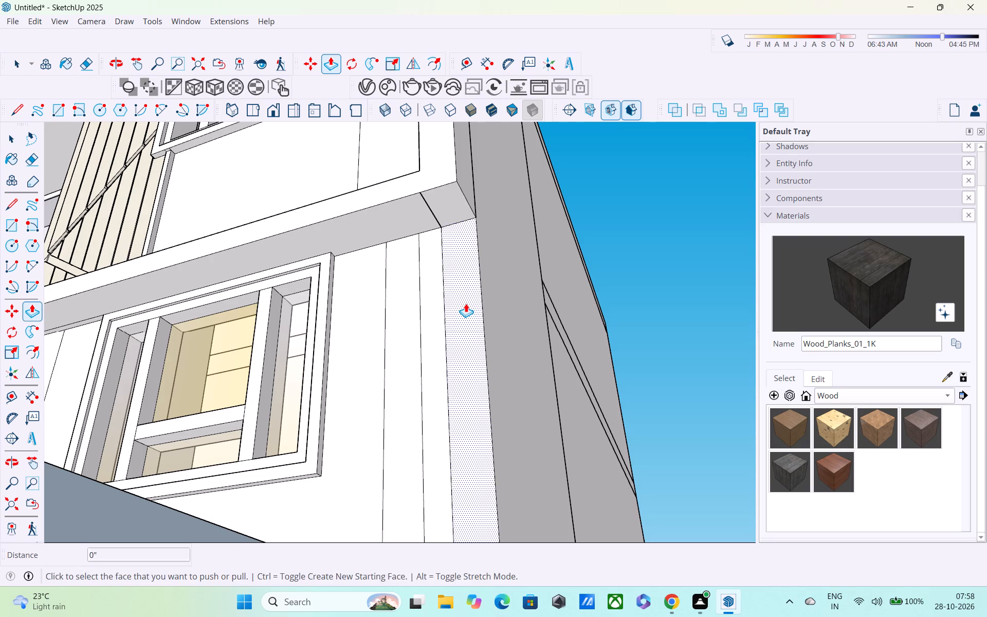
pyautogui.click(466, 303)
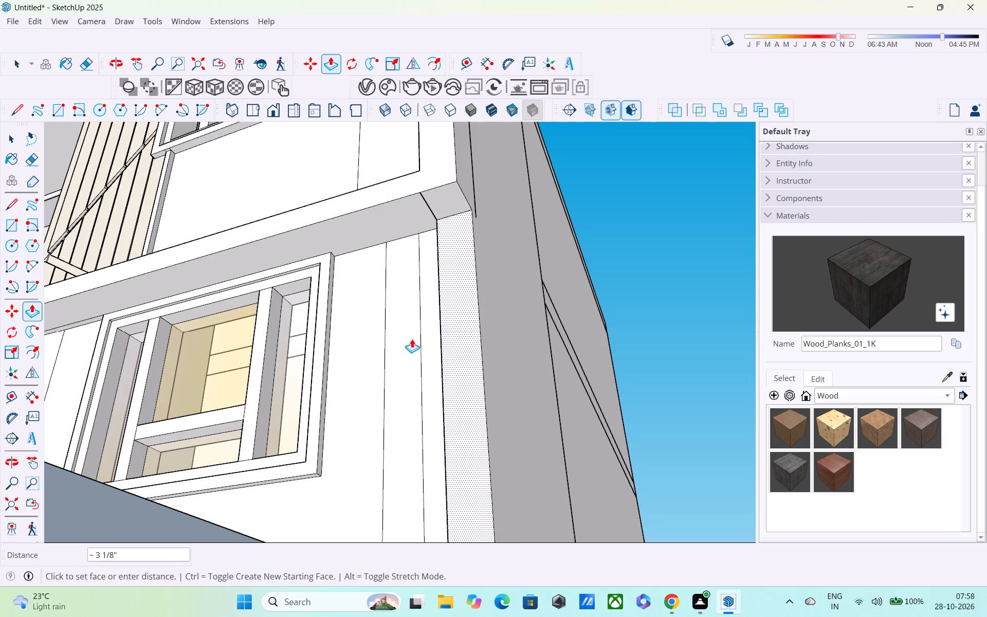
pyautogui.write('3"')
pyautogui.press('Return')
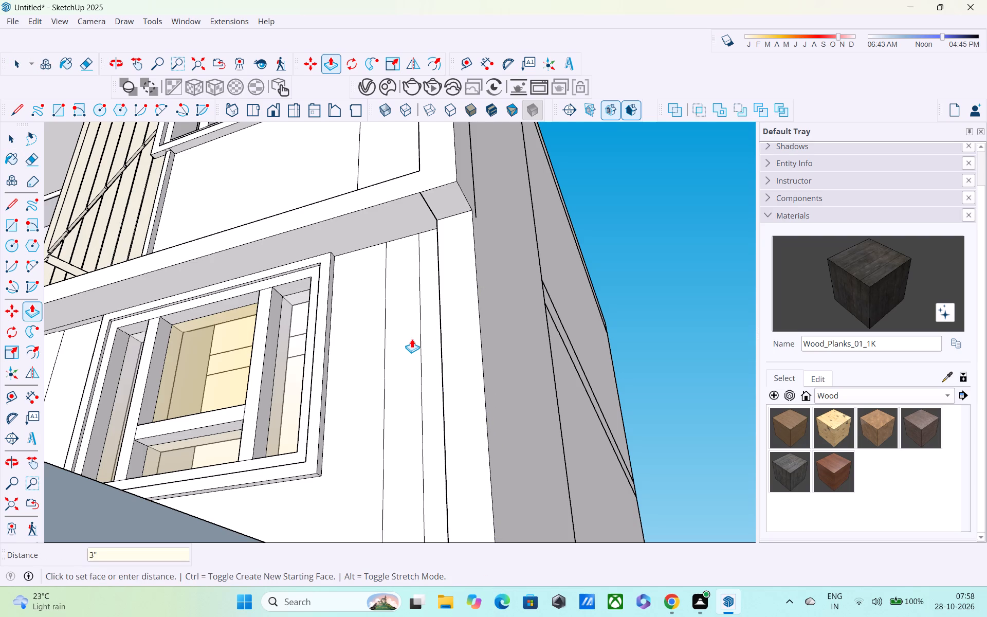
pyautogui.moveTo(419, 343); pyautogui.dragTo(479, 398)
# Repeat the 3" outward Push/Pull on the two 9" strips of the same wall beside the door.
pyautogui.moveTo(420, 386); pyautogui.dragTo(517, 492, button='middle')
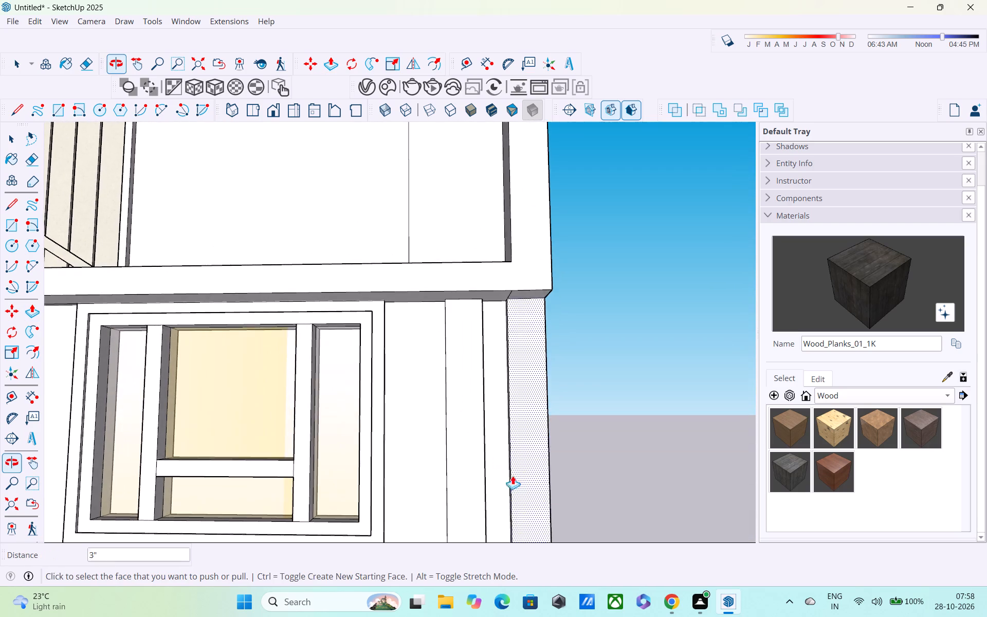
pyautogui.scroll(-3, 480, 394)
pyautogui.keyDown('shift'); pyautogui.moveTo(470, 419); pyautogui.dragTo(631, 359, button='middle'); pyautogui.keyUp('shift')
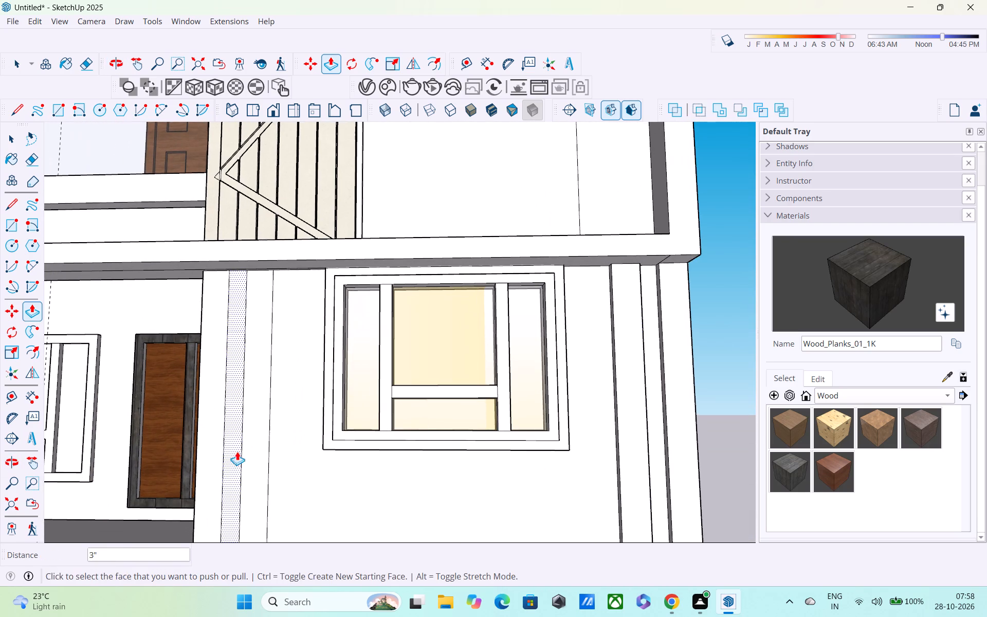
pyautogui.doubleClick(252, 407)
pyautogui.click(214, 403)
pyautogui.click(214, 403)
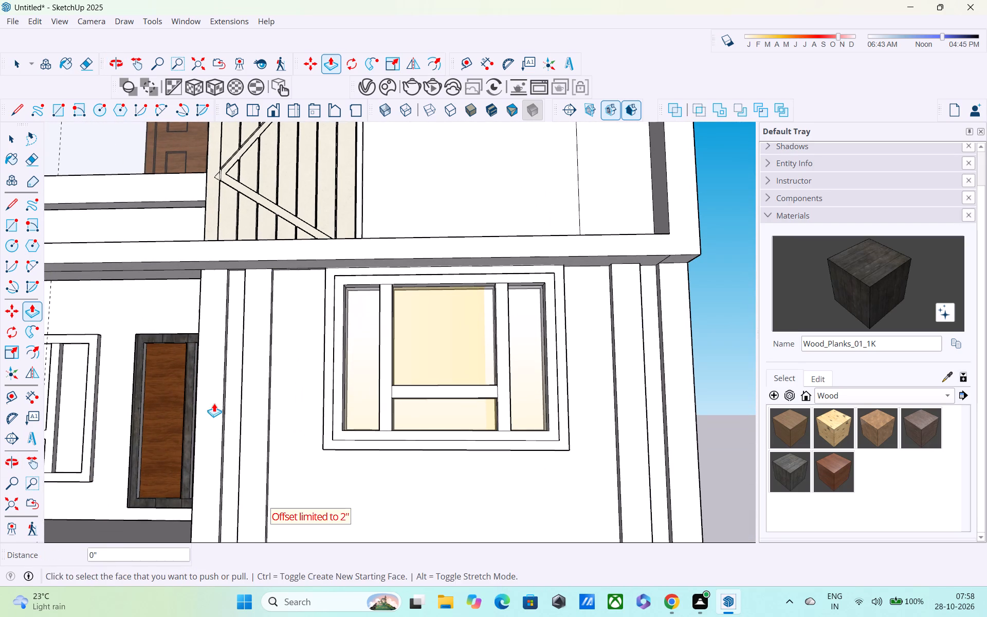
# Paint the four projecting vertical bands beside the ground-floor front window with the Wood_Planks_01_1K material.
pyautogui.moveTo(265, 395); pyautogui.dragTo(283, 324, button='middle')
pyautogui.keyDown('shift'); pyautogui.scroll(-5, 283, 324); pyautogui.keyUp('shift')
pyautogui.moveTo(299, 327); pyautogui.dragTo(305, 447, button='middle')
pyautogui.scroll(1, 301, 447)
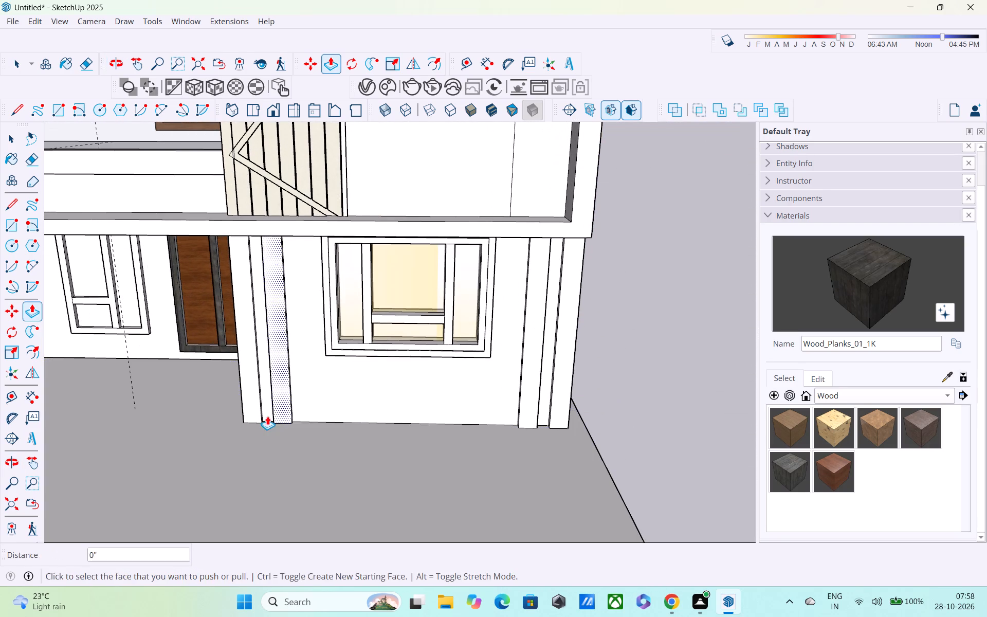
pyautogui.press('space')
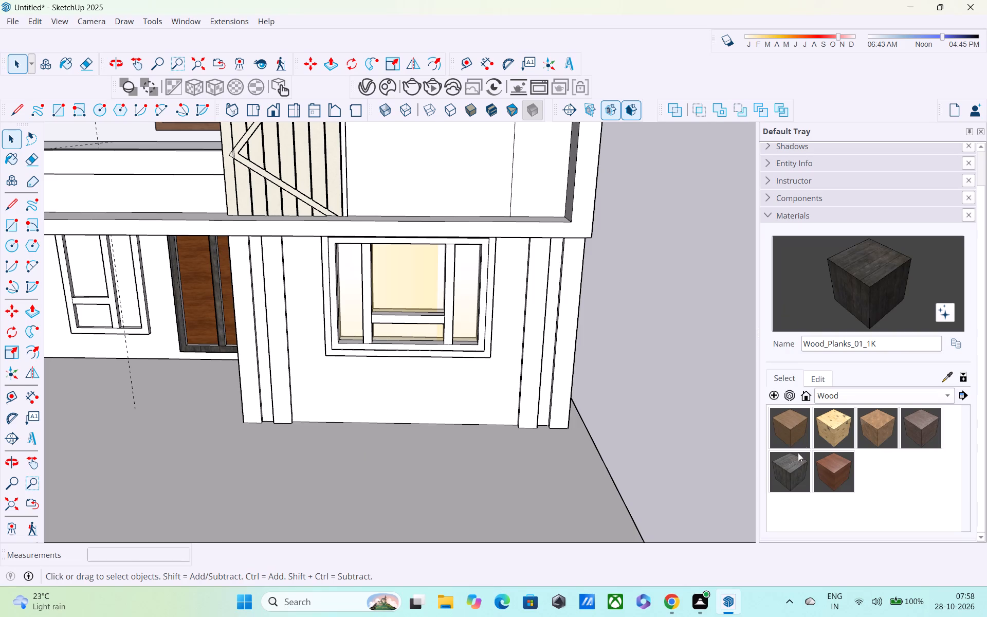
pyautogui.click(788, 469)
pyautogui.click(240, 324)
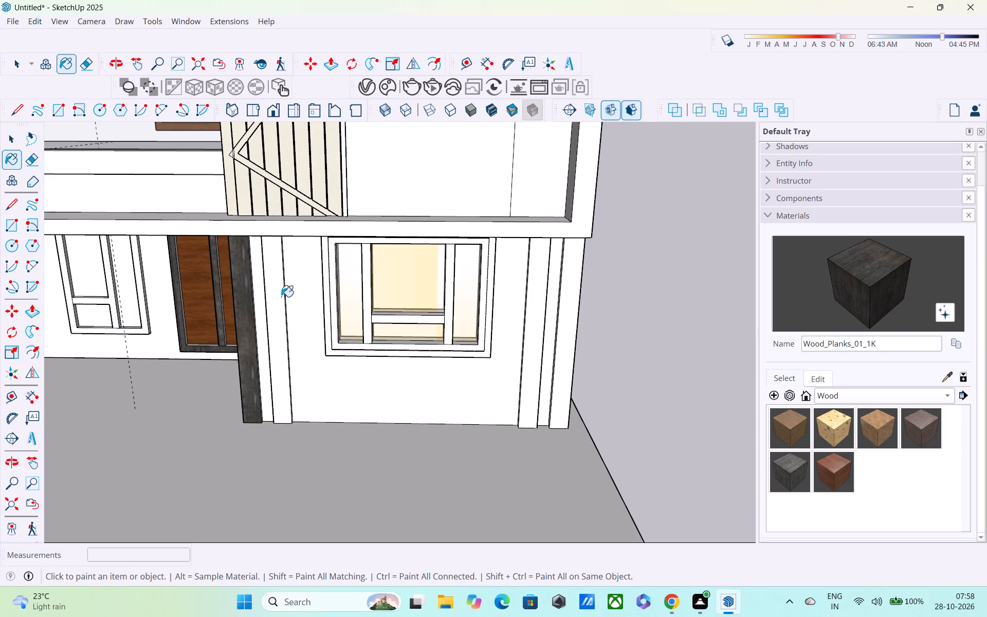
pyautogui.click(281, 296)
pyautogui.click(531, 316)
pyautogui.click(570, 293)
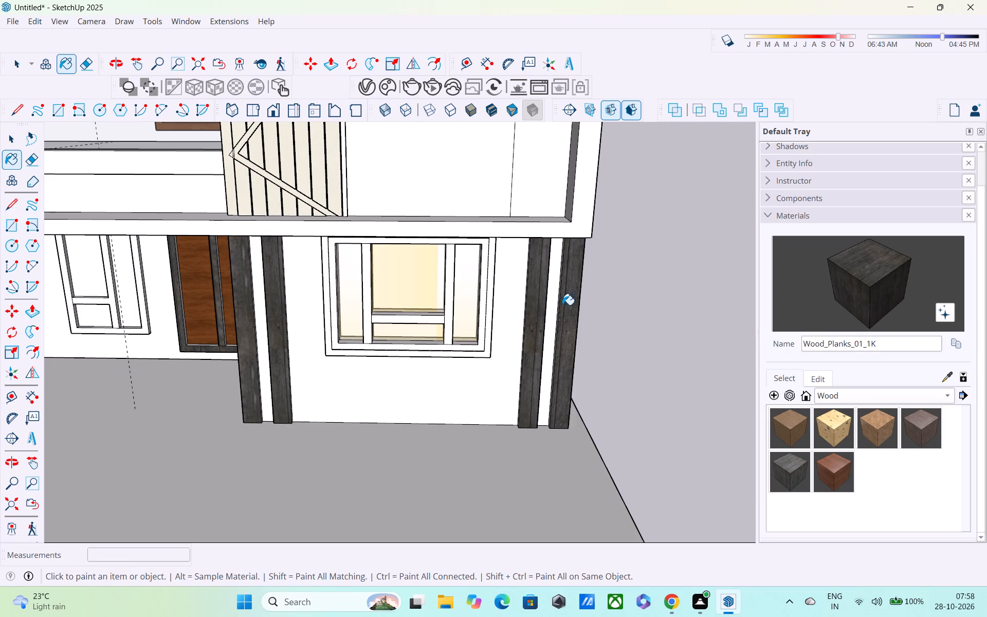
# Paint the recessed strips between the bands and the wall around the front window with Wood_Veneer_15_1K.
pyautogui.moveTo(358, 367); pyautogui.dragTo(338, 347, button='middle')
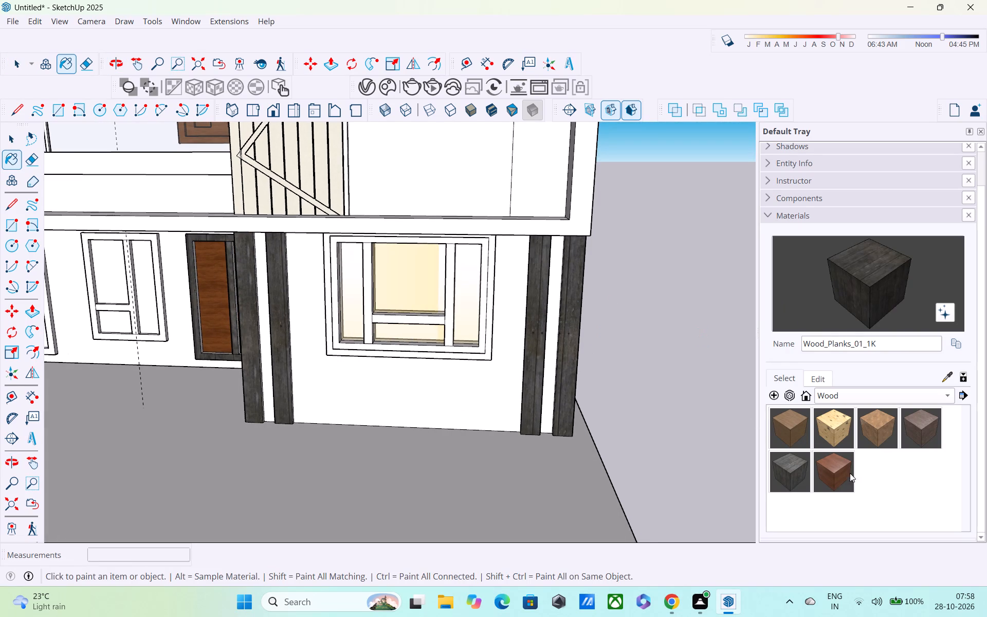
pyautogui.click(835, 473)
pyautogui.scroll(3, 202, 342)
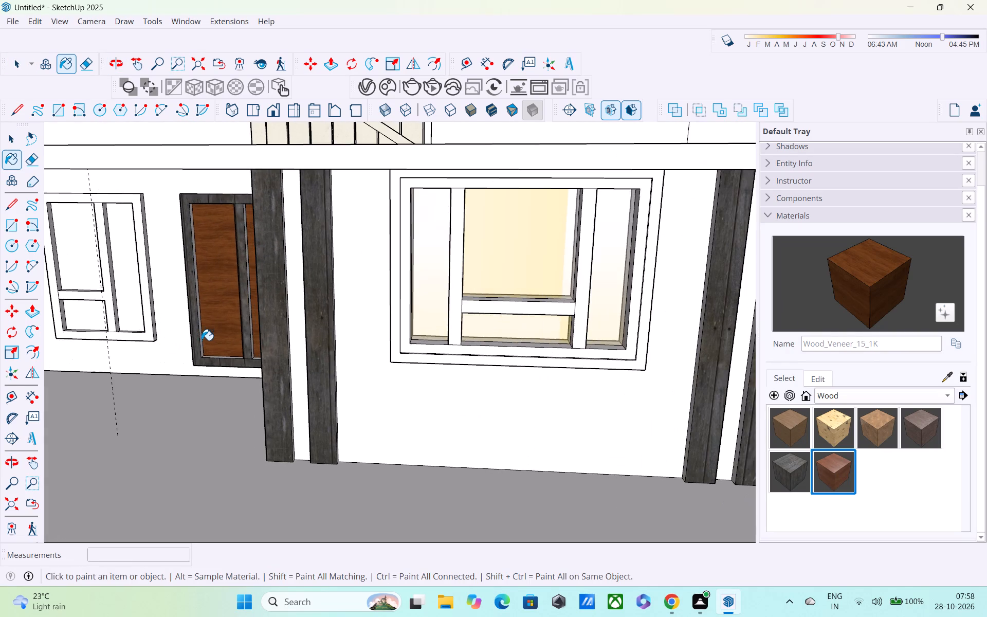
pyautogui.scroll(2, 200, 335)
pyautogui.click(326, 339)
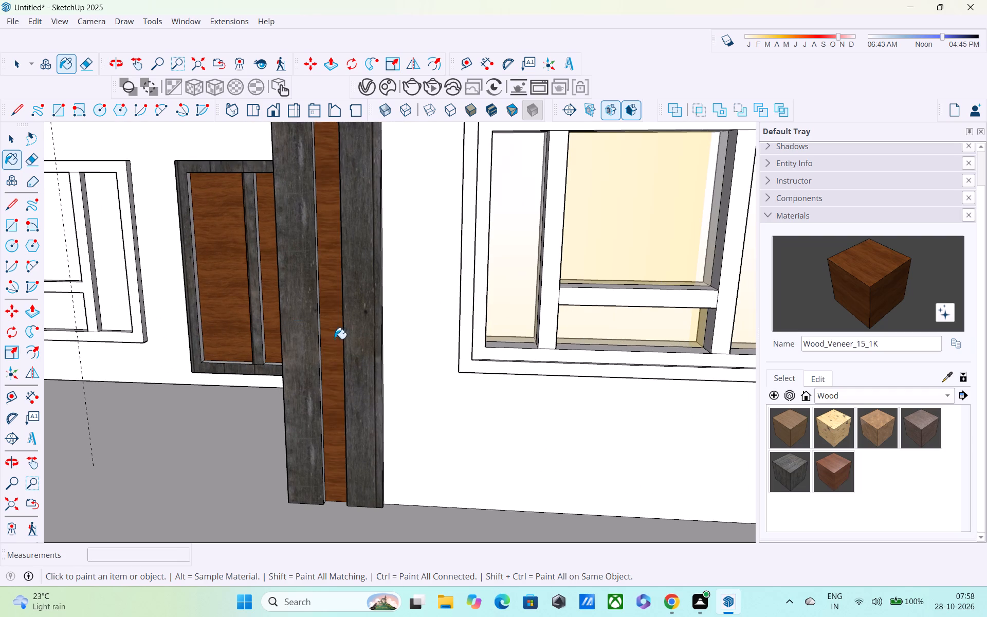
pyautogui.keyDown('shift'); pyautogui.moveTo(330, 337); pyautogui.dragTo(65, 285, button='middle'); pyautogui.keyUp('shift')
pyautogui.click(651, 322)
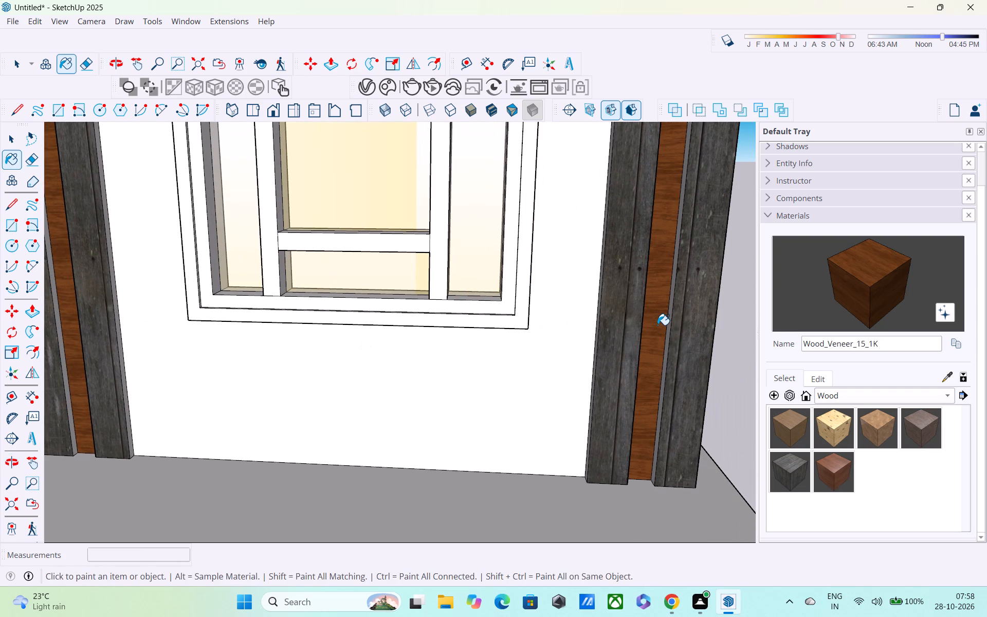
pyautogui.click(559, 379)
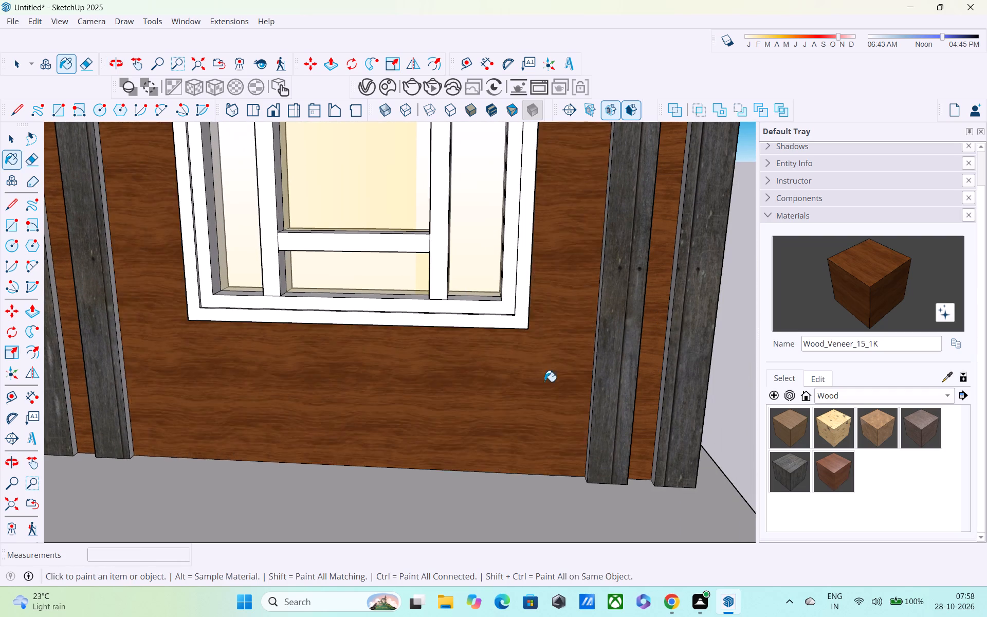
# Paint the front window's vertical bars, crossbar and inner frame with Wood_Veneer_15_1K.
pyautogui.scroll(-3, 534, 364)
pyautogui.moveTo(521, 355); pyautogui.dragTo(484, 249, button='middle')
pyautogui.scroll(-6, 485, 243)
pyautogui.moveTo(496, 289); pyautogui.dragTo(549, 365, button='middle')
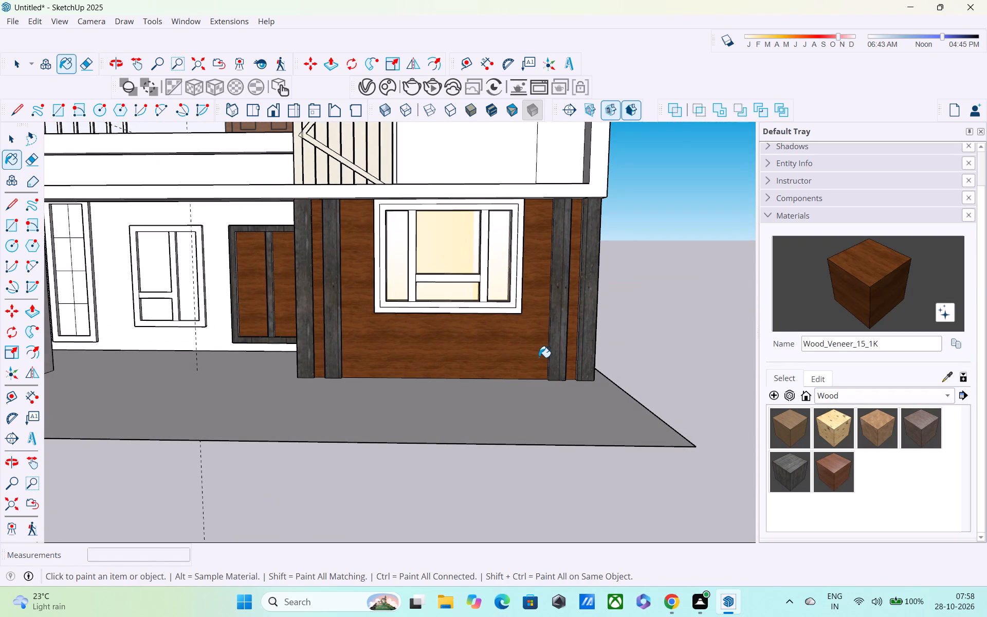
pyautogui.scroll(3, 489, 295)
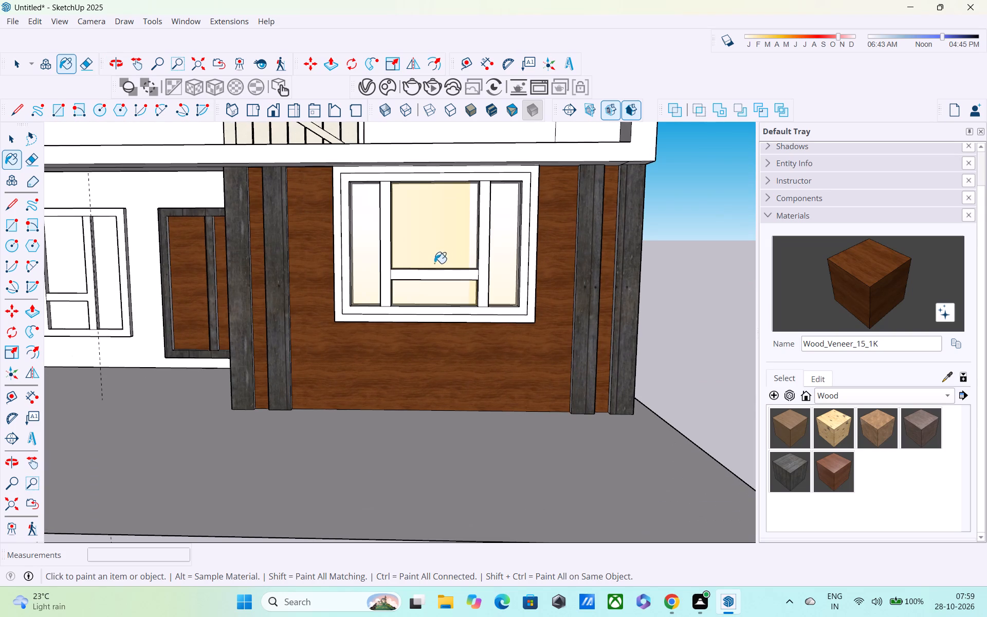
pyautogui.scroll(2, 397, 273)
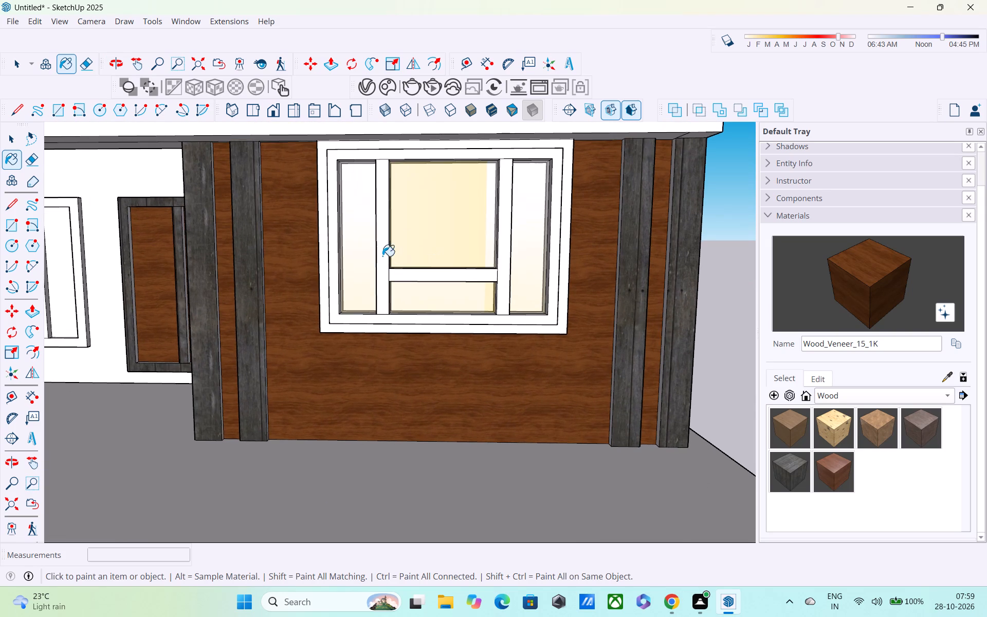
pyautogui.click(380, 252)
pyautogui.click(411, 275)
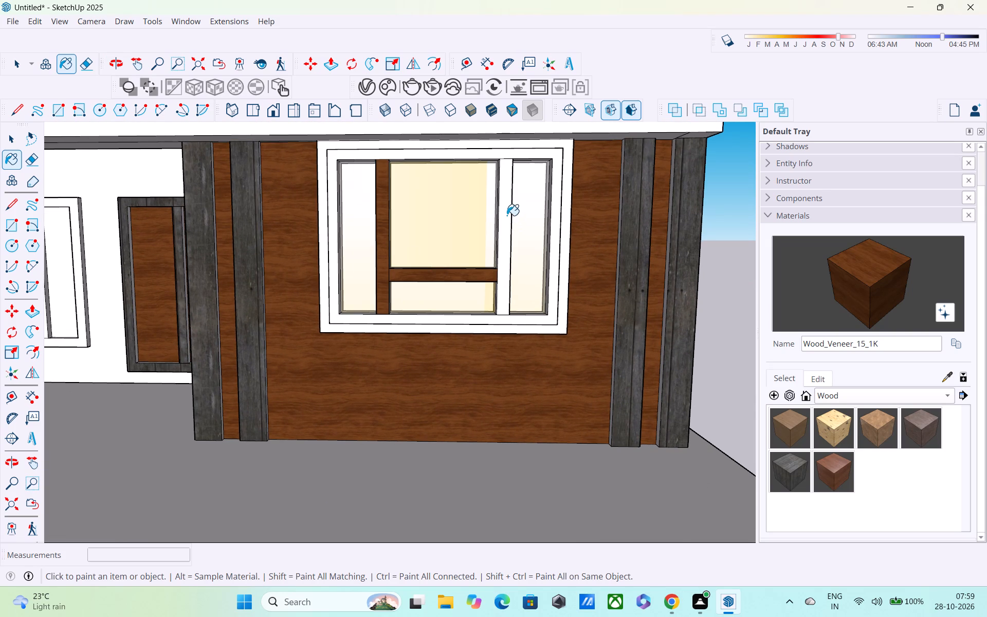
pyautogui.click(506, 214)
pyautogui.click(492, 157)
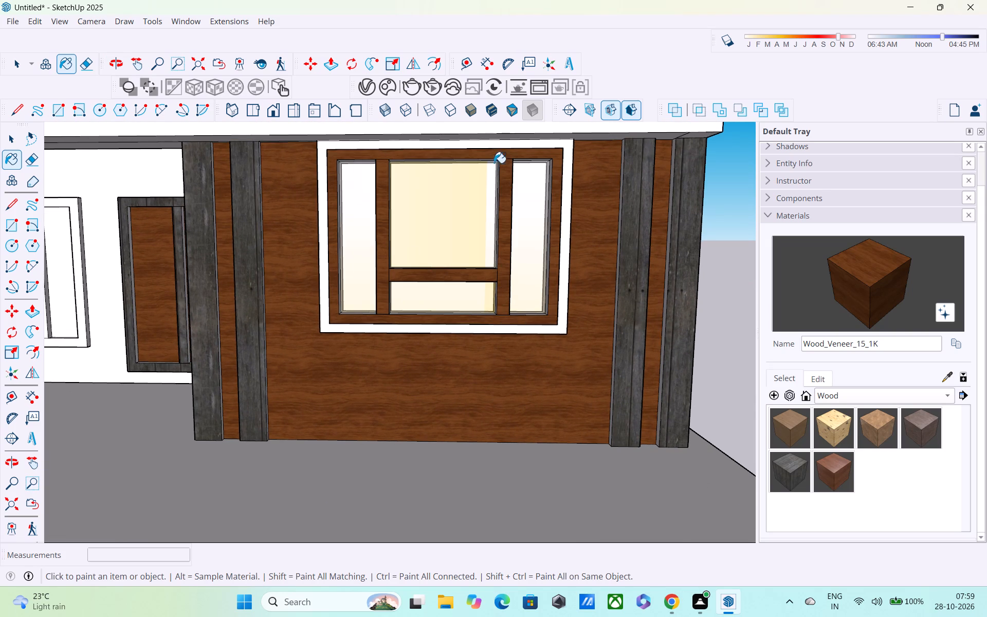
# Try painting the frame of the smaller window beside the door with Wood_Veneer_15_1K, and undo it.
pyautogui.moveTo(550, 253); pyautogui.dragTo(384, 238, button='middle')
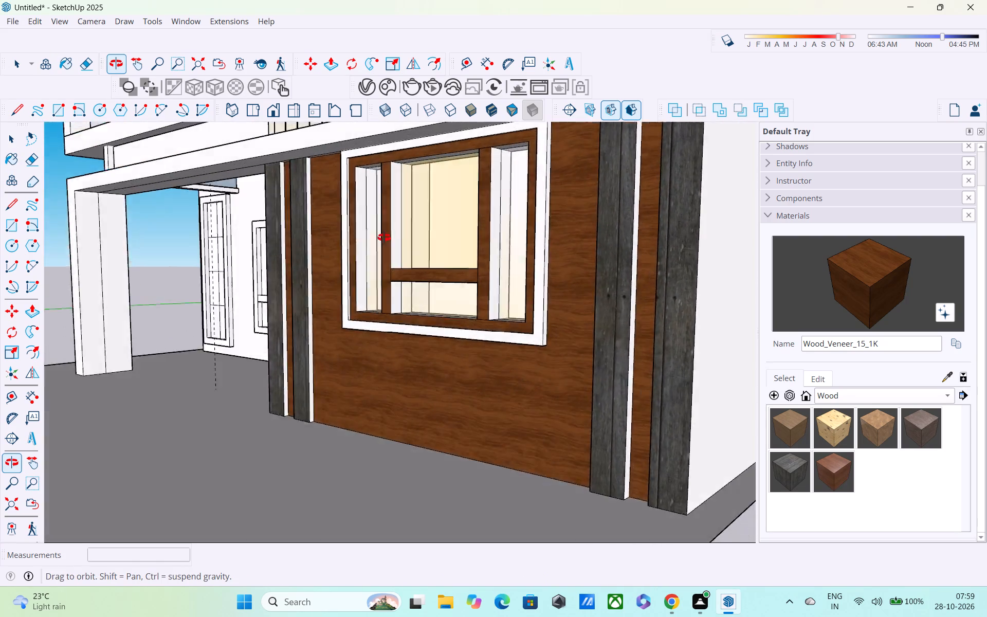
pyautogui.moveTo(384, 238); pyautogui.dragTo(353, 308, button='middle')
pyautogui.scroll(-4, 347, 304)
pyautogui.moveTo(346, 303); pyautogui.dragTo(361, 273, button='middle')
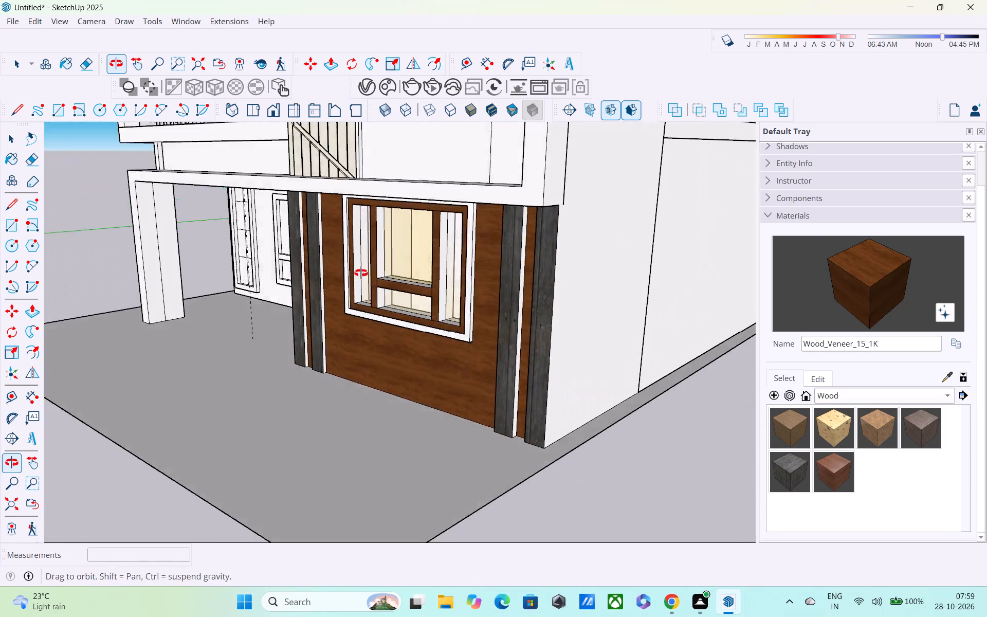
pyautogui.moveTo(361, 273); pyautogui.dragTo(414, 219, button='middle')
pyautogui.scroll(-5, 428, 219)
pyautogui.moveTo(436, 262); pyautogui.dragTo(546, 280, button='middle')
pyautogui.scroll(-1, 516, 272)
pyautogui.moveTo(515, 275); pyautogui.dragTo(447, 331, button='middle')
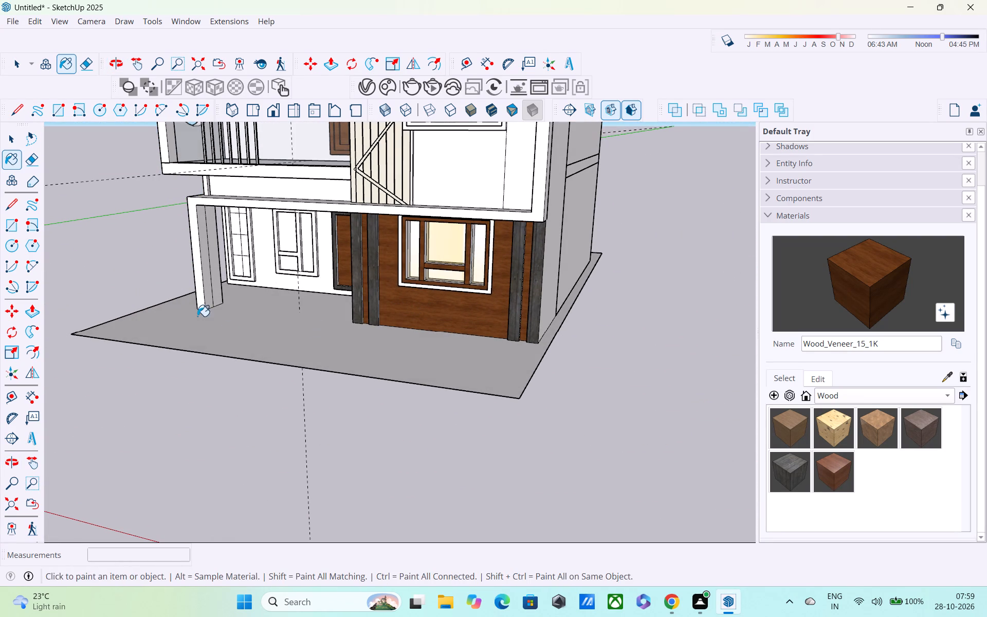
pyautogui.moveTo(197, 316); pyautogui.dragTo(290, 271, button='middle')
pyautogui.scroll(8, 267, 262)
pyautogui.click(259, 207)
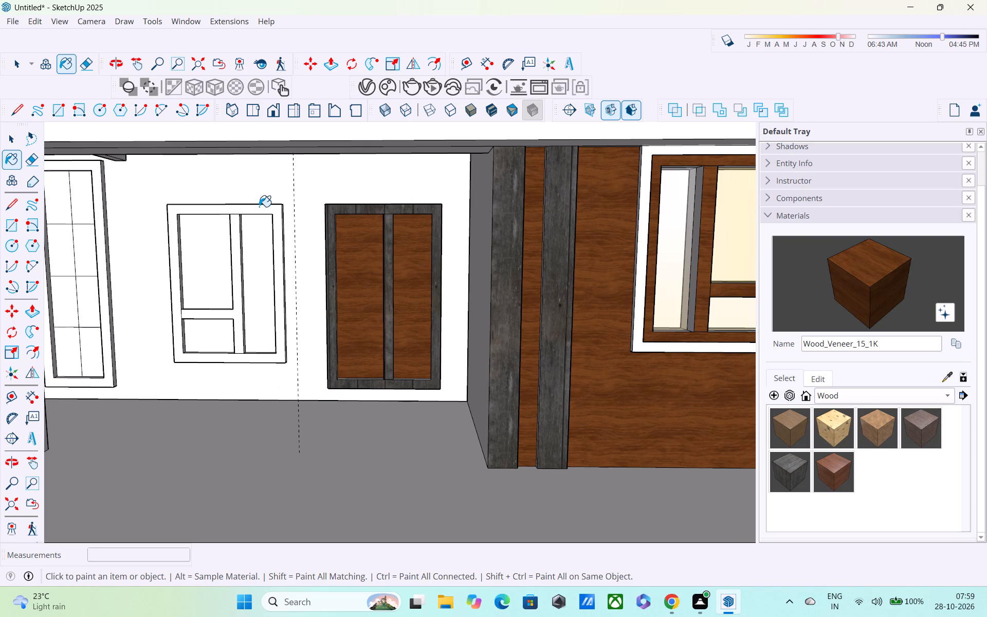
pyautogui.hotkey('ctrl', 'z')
# Open the rear porch wall's group for editing and paint the smaller window's frame and dividing bars with Wood_Veneer_15_1K.
pyautogui.press('space')
pyautogui.press('space')
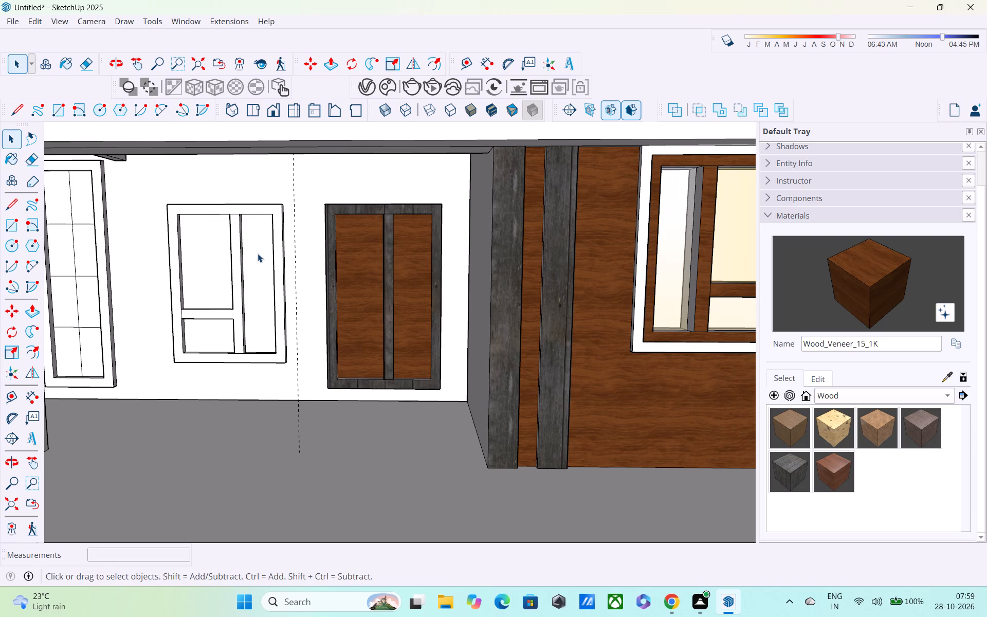
pyautogui.doubleClick(258, 253)
pyautogui.click(839, 286)
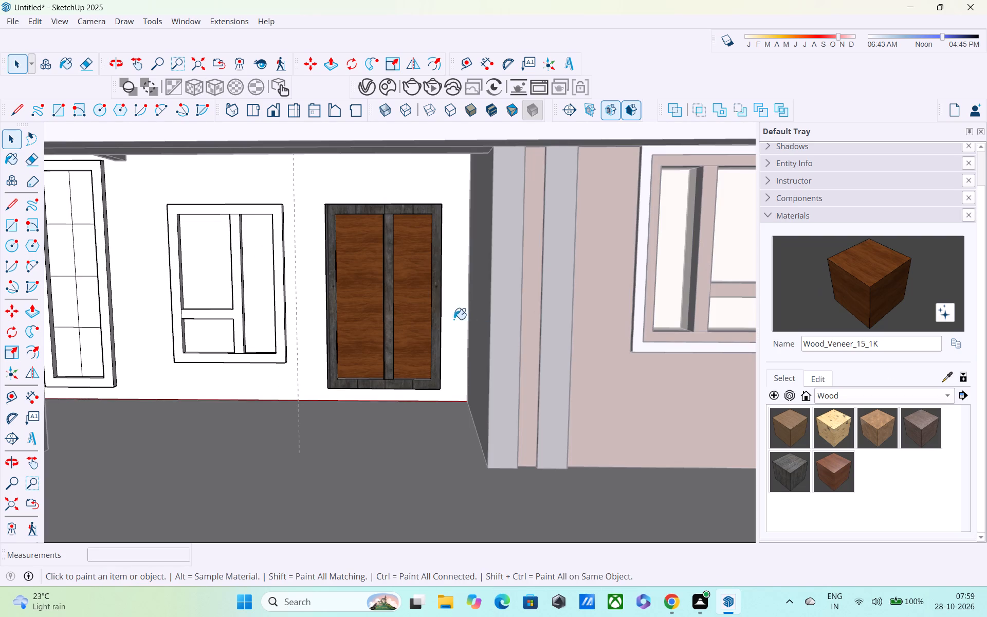
pyautogui.click(266, 209)
pyautogui.click(234, 270)
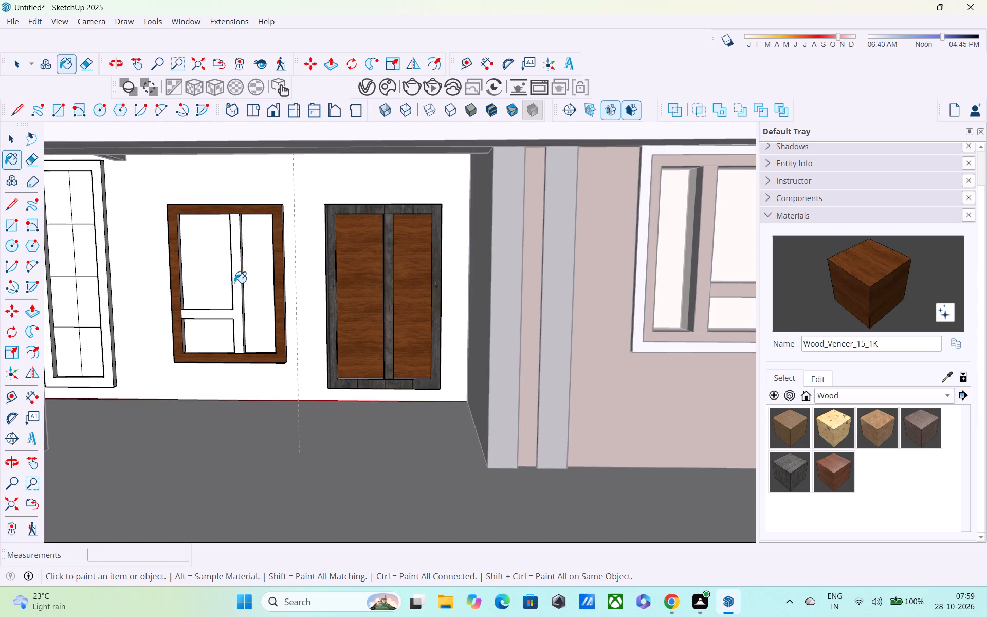
# Paint the tall gridded window frame's front face and its outer side facing the smaller window with Wood_Veneer_15_1K.
pyautogui.keyDown('shift'); pyautogui.moveTo(446, 352); pyautogui.dragTo(663, 311, button='middle'); pyautogui.keyUp('shift')
pyautogui.moveTo(663, 311); pyautogui.dragTo(553, 342, button='middle')
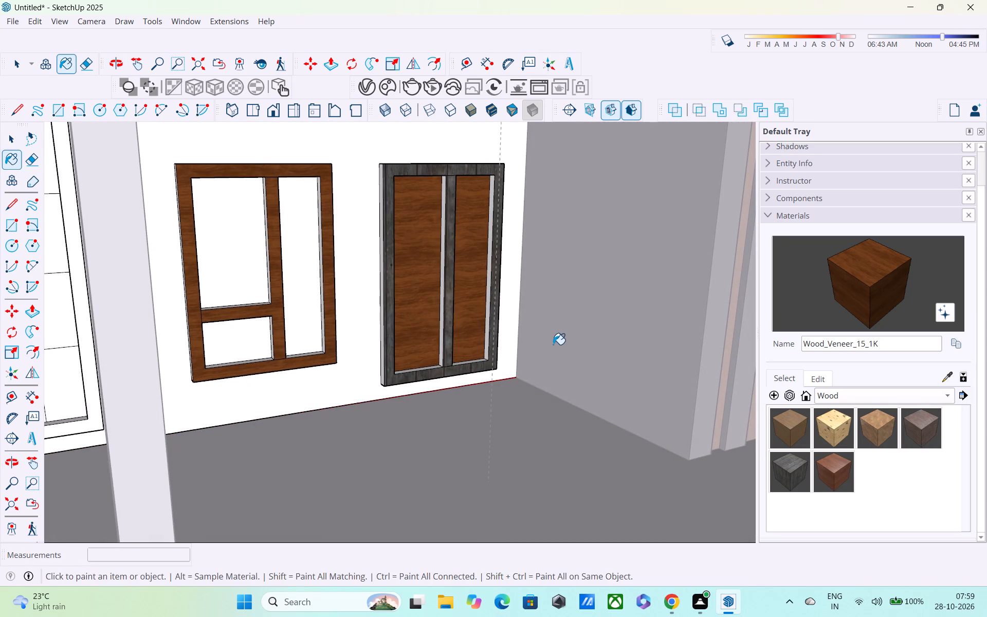
pyautogui.scroll(2, 449, 319)
pyautogui.keyDown('shift'); pyautogui.moveTo(342, 313); pyautogui.dragTo(605, 270, button='middle'); pyautogui.keyUp('shift')
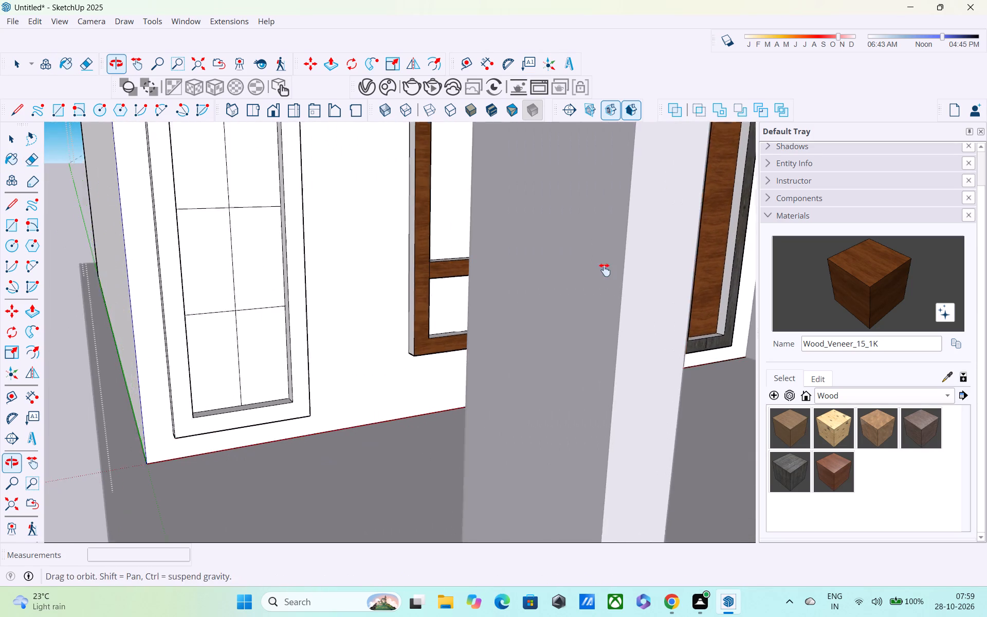
pyautogui.keyDown('shift'); pyautogui.moveTo(605, 270); pyautogui.dragTo(607, 269, button='middle'); pyautogui.keyUp('shift')
pyautogui.click(303, 283)
pyautogui.moveTo(252, 351); pyautogui.dragTo(2, 383, button='middle')
pyautogui.scroll(3, 154, 362)
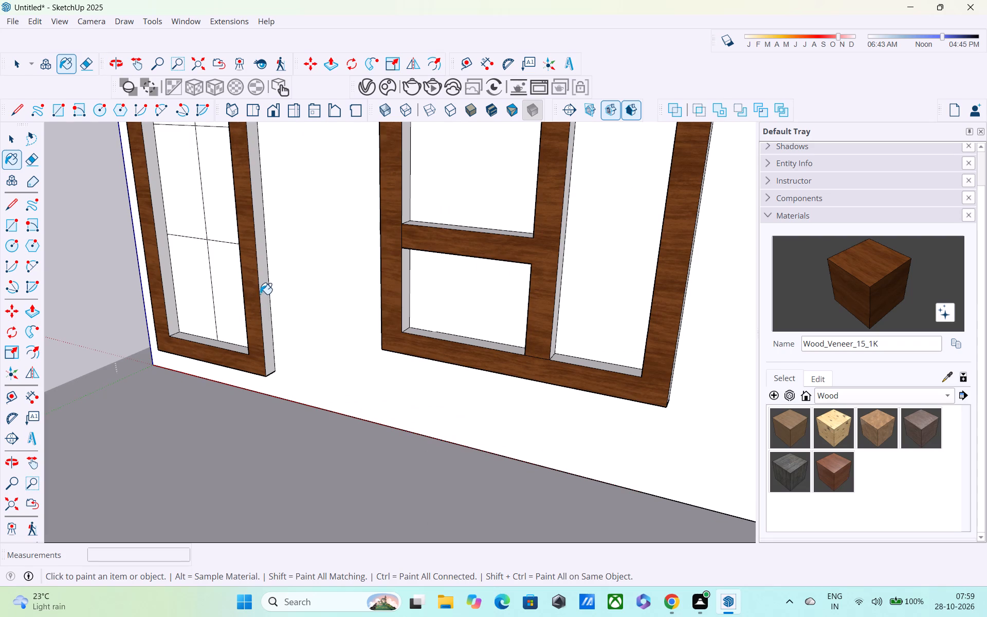
pyautogui.click(263, 286)
# Paint the tall window frame's underside and its outer side nearest the wall corner with Wood_Veneer_15_1K.
pyautogui.moveTo(247, 340); pyautogui.dragTo(257, 253, button='middle')
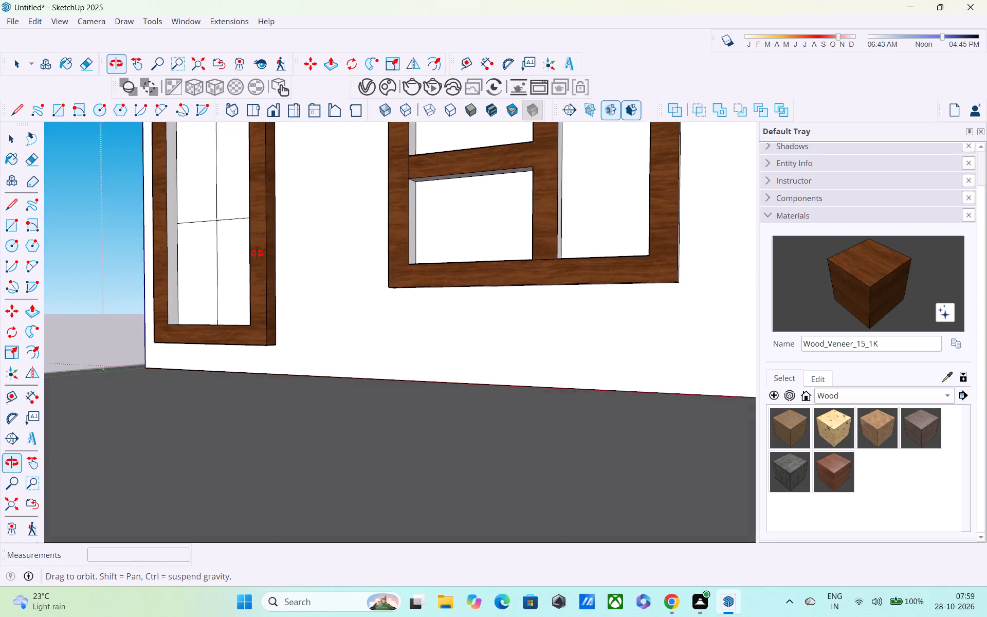
pyautogui.moveTo(257, 253); pyautogui.dragTo(259, 262, button='middle')
pyautogui.moveTo(249, 342); pyautogui.dragTo(248, 325, button='middle')
pyautogui.scroll(4, 234, 357)
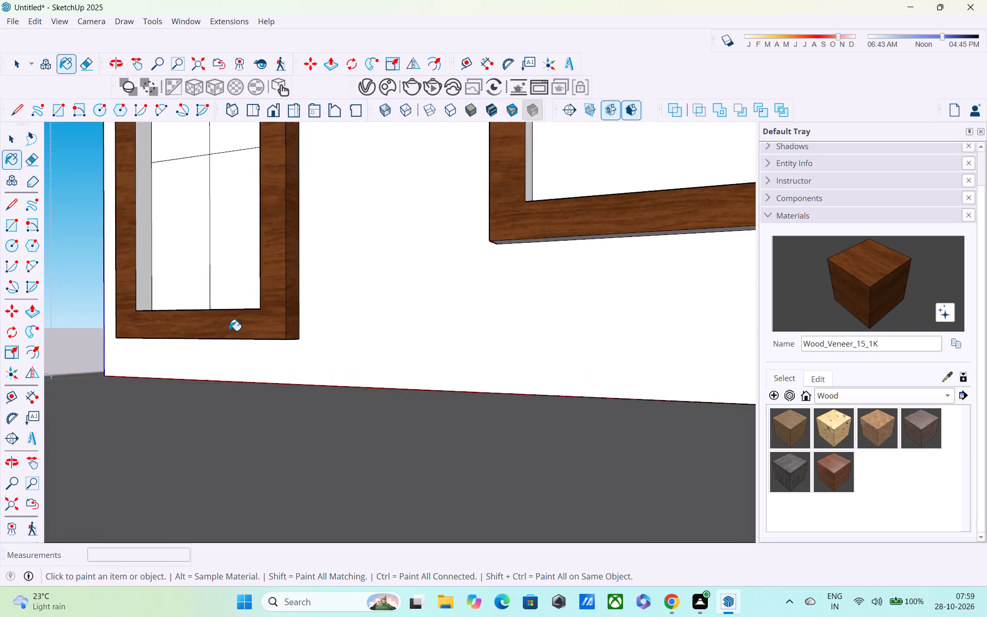
pyautogui.scroll(4, 229, 331)
pyautogui.moveTo(229, 334); pyautogui.dragTo(242, 323, button='middle')
pyautogui.scroll(3, 237, 343)
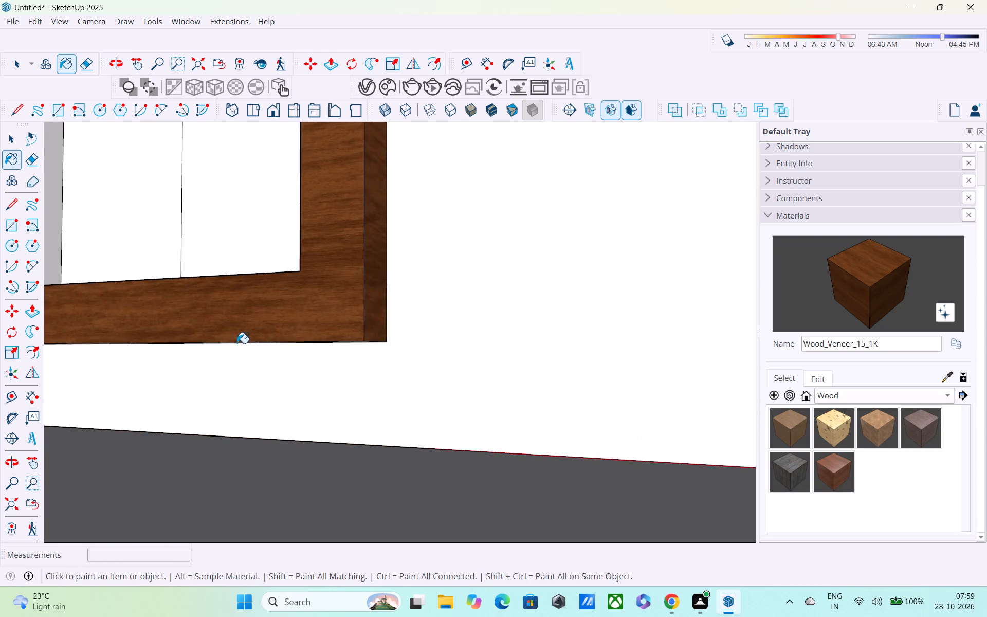
pyautogui.scroll(4, 237, 343)
pyautogui.moveTo(235, 339); pyautogui.dragTo(234, 319, button='middle')
pyautogui.click(240, 348)
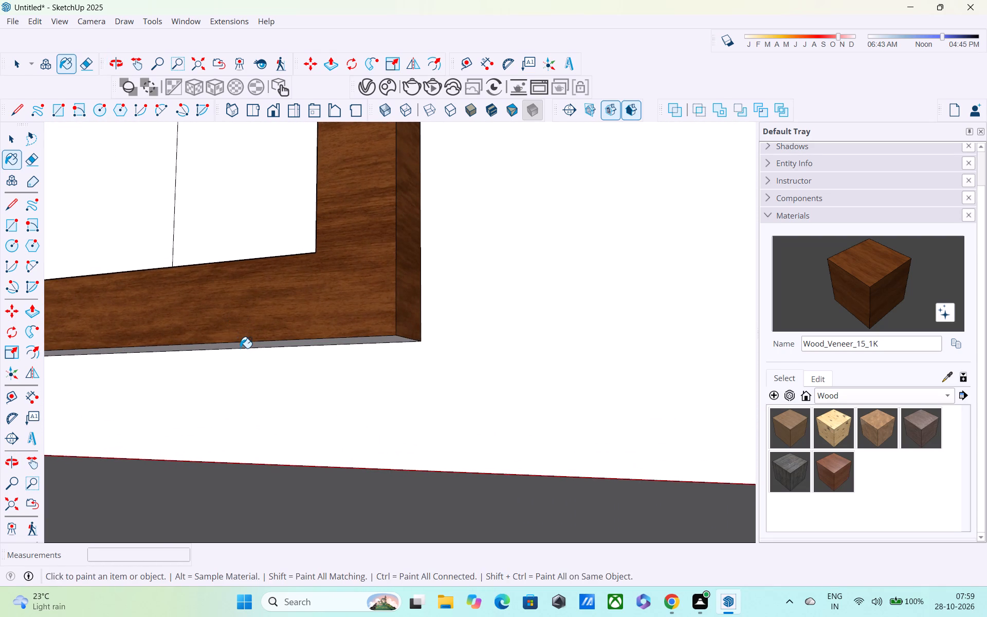
pyautogui.scroll(-1, 241, 349)
pyautogui.moveTo(241, 349); pyautogui.dragTo(587, 390, button='middle')
pyautogui.moveTo(498, 325); pyautogui.dragTo(537, 340, button='middle')
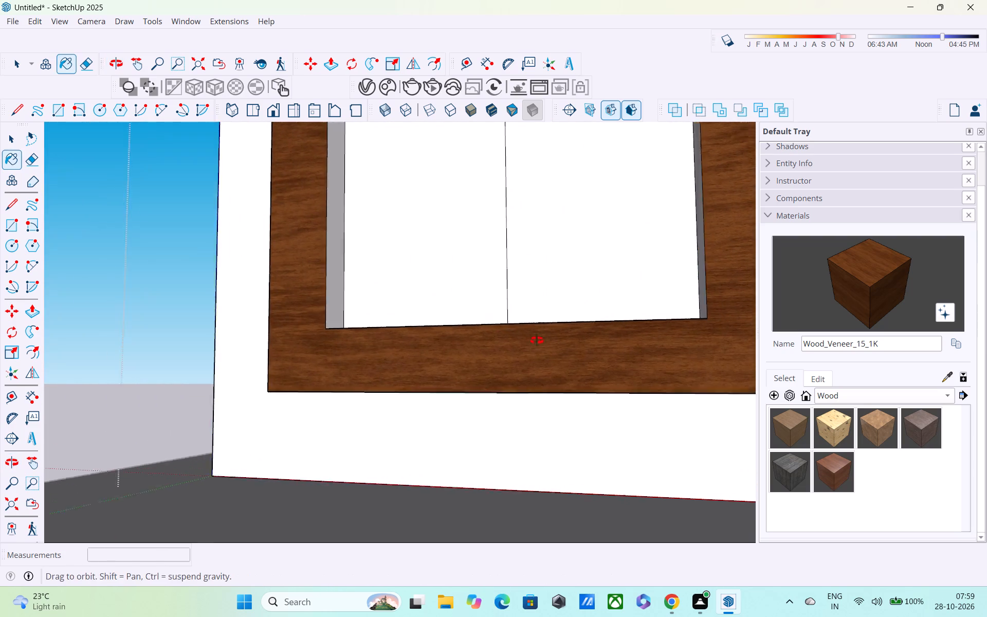
pyautogui.moveTo(537, 340); pyautogui.dragTo(863, 370, button='middle')
pyautogui.click(377, 295)
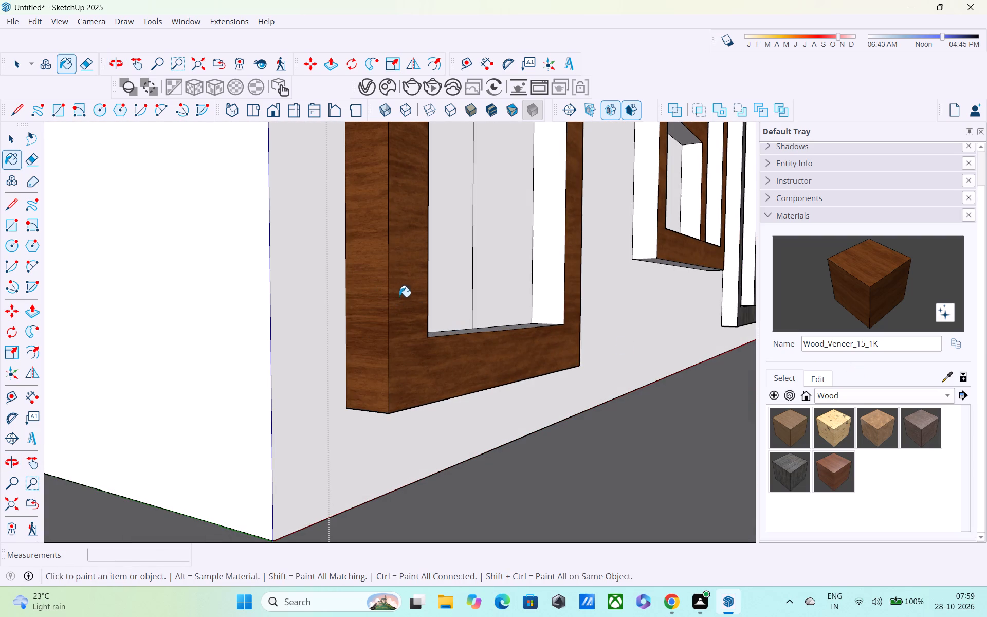
# Paint the tall window frame's two inner side faces and inner bottom face with Wood_Veneer_15_1K.
pyautogui.moveTo(445, 313); pyautogui.dragTo(74, 371, button='middle')
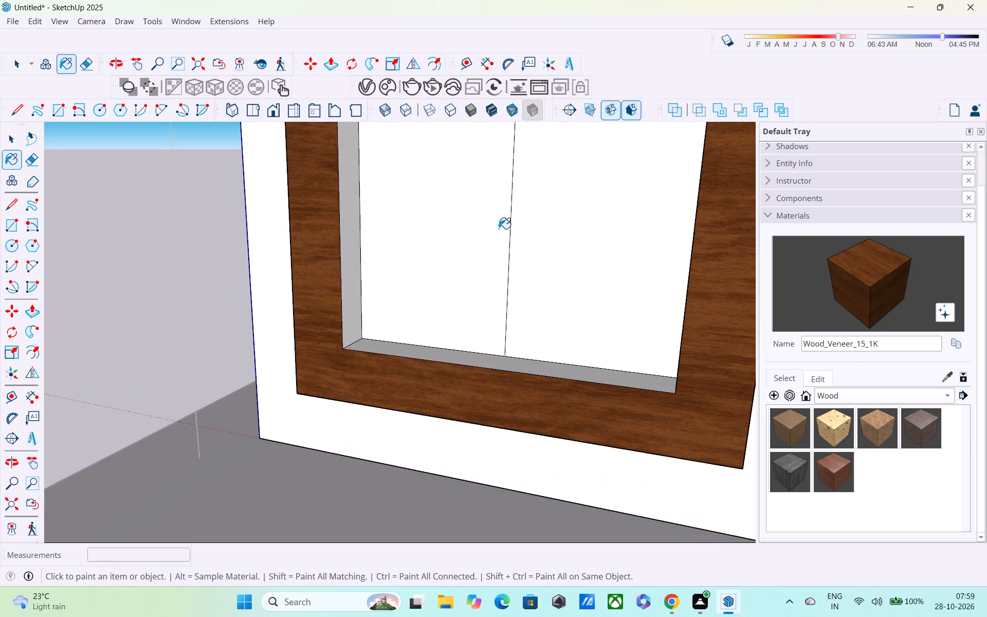
pyautogui.click(349, 264)
pyautogui.click(401, 348)
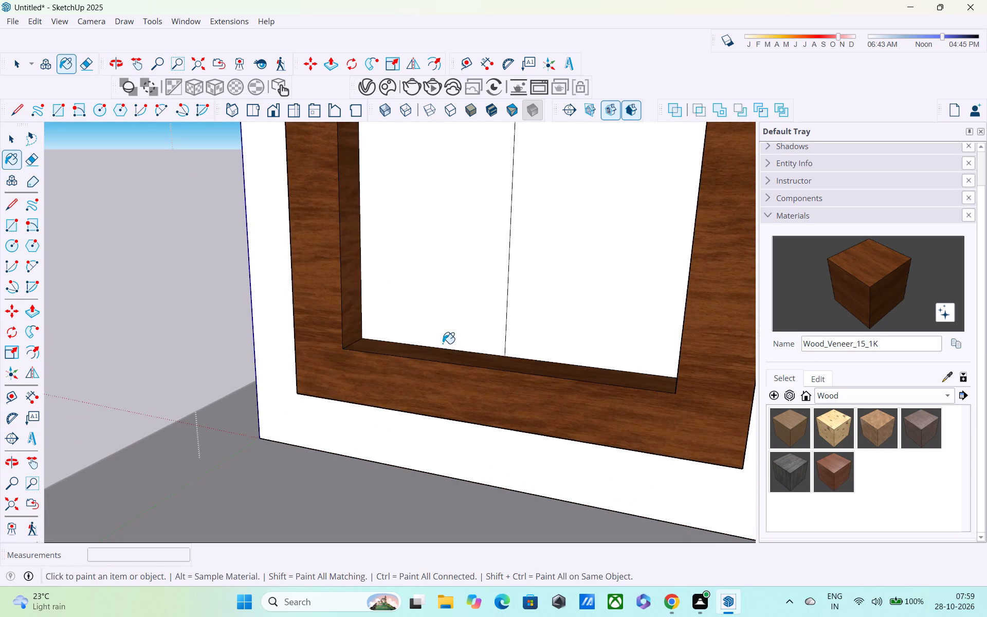
pyautogui.moveTo(464, 347); pyautogui.dragTo(660, 307, button='middle')
pyautogui.click(661, 243)
# Paint the tall gridded window frame's top outer face with Wood_Veneer_15_1K.
pyautogui.keyDown('shift'); pyautogui.moveTo(662, 253); pyautogui.dragTo(386, 441, button='middle'); pyautogui.keyUp('shift')
pyautogui.scroll(-2, 364, 412)
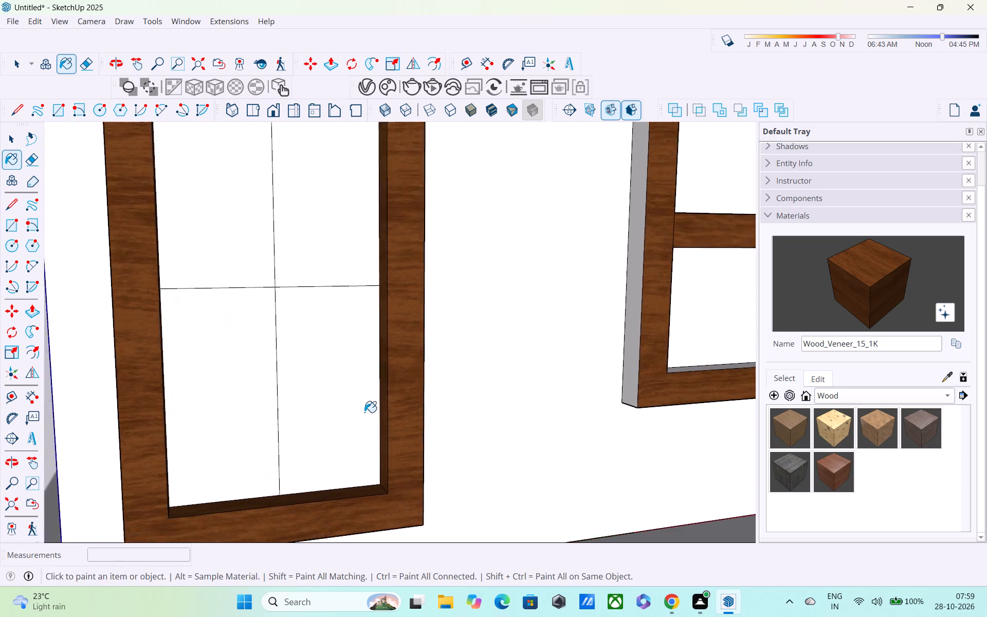
pyautogui.scroll(-2, 364, 412)
pyautogui.scroll(1, 364, 412)
pyautogui.scroll(-6, 364, 412)
pyautogui.scroll(-1, 346, 372)
pyautogui.moveTo(362, 384); pyautogui.dragTo(526, 524, button='middle')
pyautogui.keyDown('shift'); pyautogui.scroll(-1, 417, 438); pyautogui.keyUp('shift')
pyautogui.keyDown('shift'); pyautogui.scroll(1, 526, 524); pyautogui.keyUp('shift')
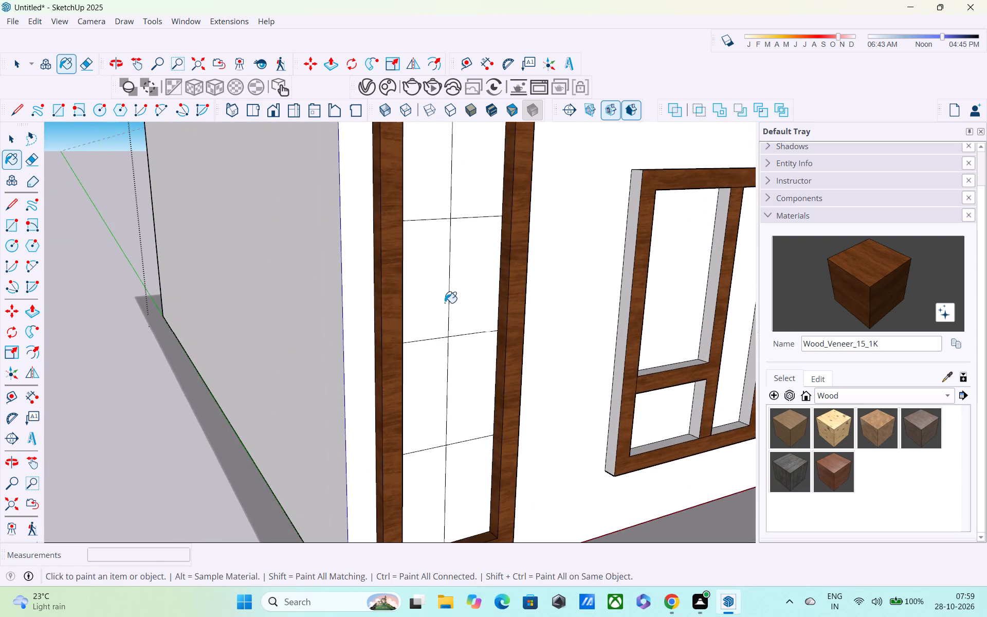
pyautogui.moveTo(445, 303); pyautogui.dragTo(556, 466, button='middle')
pyautogui.scroll(3, 534, 245)
pyautogui.moveTo(534, 245); pyautogui.dragTo(551, 326, button='middle')
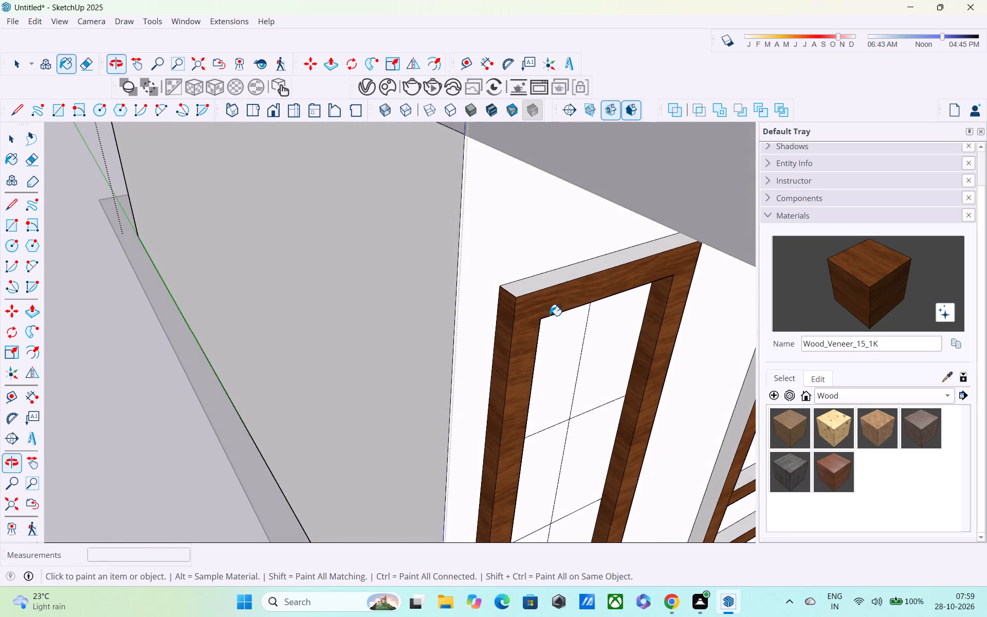
pyautogui.scroll(3, 548, 306)
pyautogui.click(540, 276)
pyautogui.moveTo(550, 291); pyautogui.dragTo(410, 156, button='middle')
pyautogui.scroll(1, 415, 163)
pyautogui.scroll(-3, 491, 261)
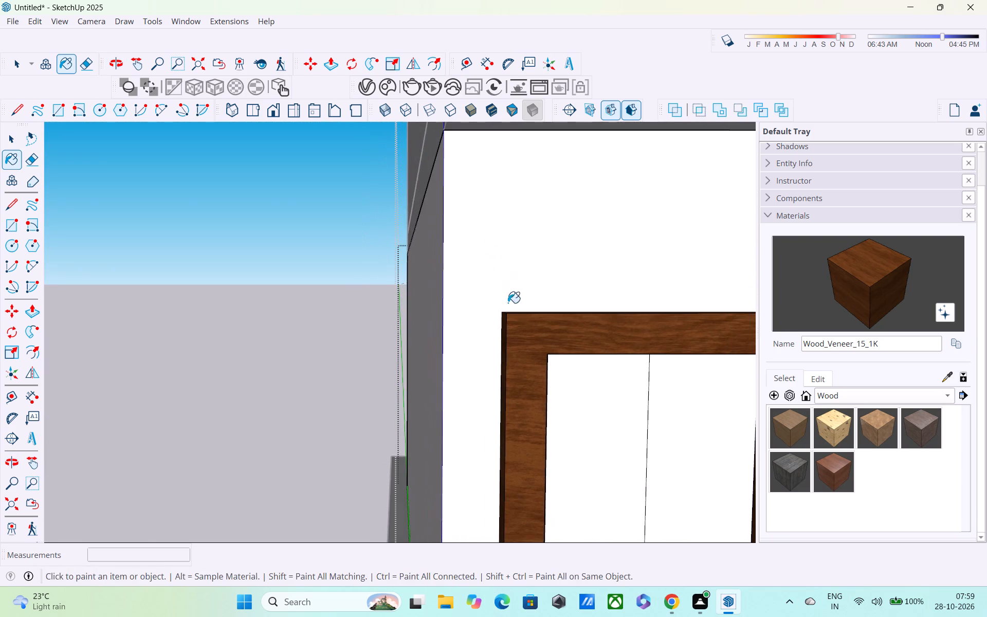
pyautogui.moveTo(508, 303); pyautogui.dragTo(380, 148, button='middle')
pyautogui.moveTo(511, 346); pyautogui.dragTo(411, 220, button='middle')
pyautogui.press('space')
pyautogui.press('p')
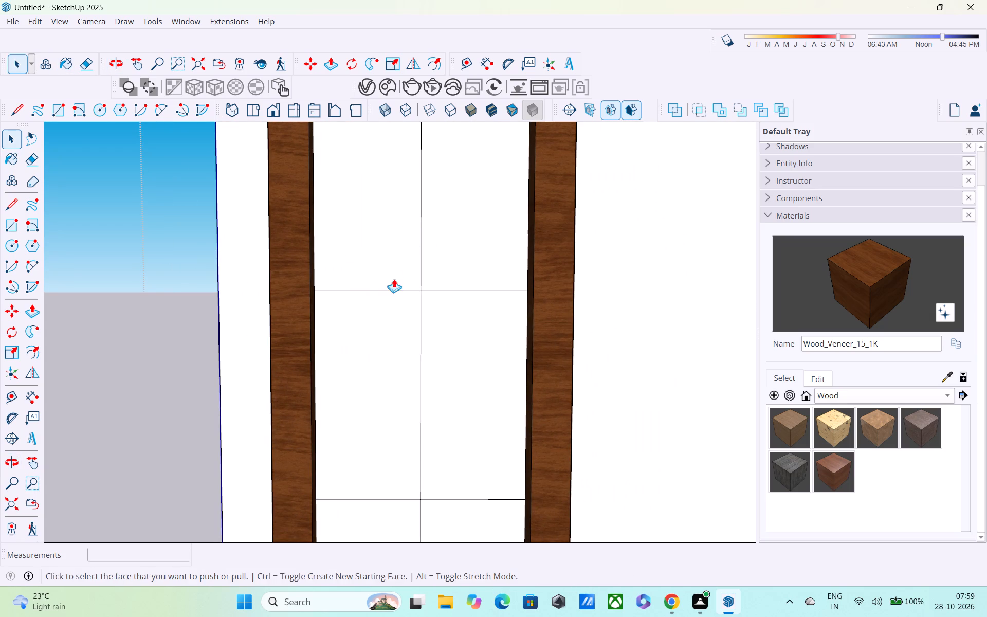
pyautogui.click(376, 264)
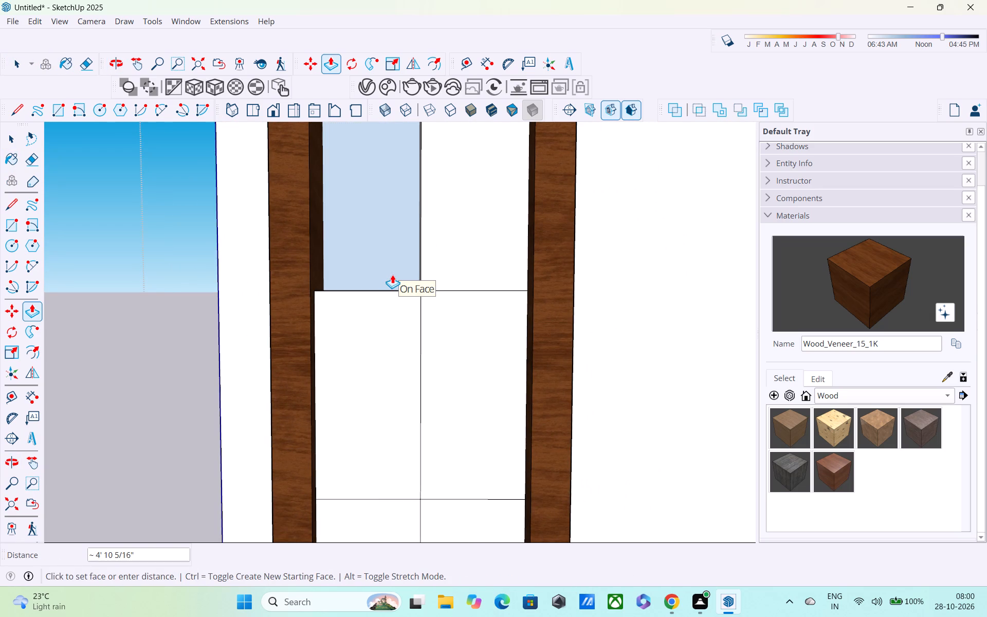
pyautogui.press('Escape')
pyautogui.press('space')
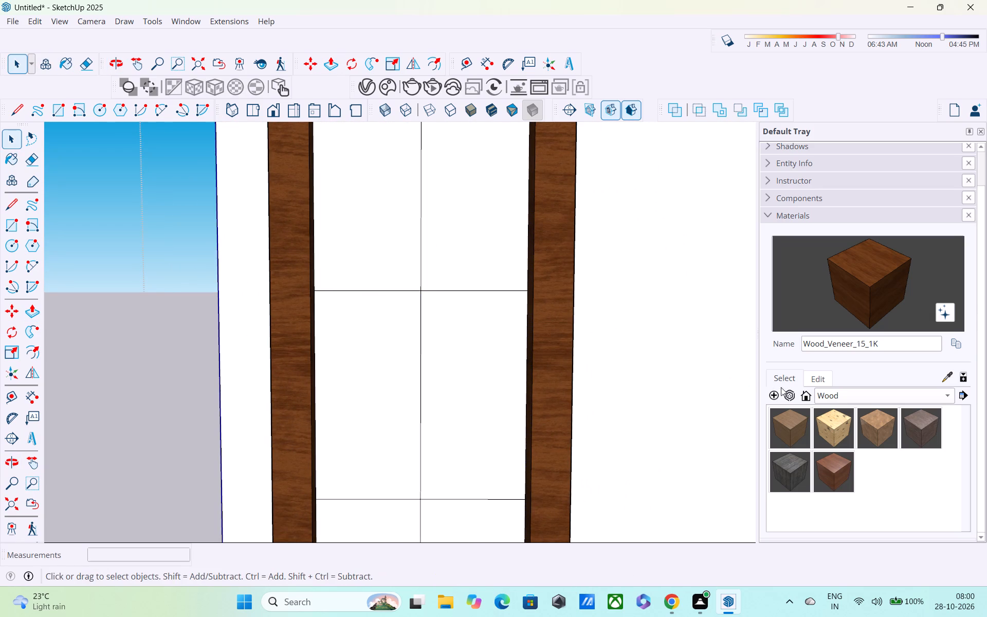
# Paint the tall gridded window's panes with Glass_Mirror_01 from the Glass materials and leave the wall's group.
pyautogui.click(824, 389)
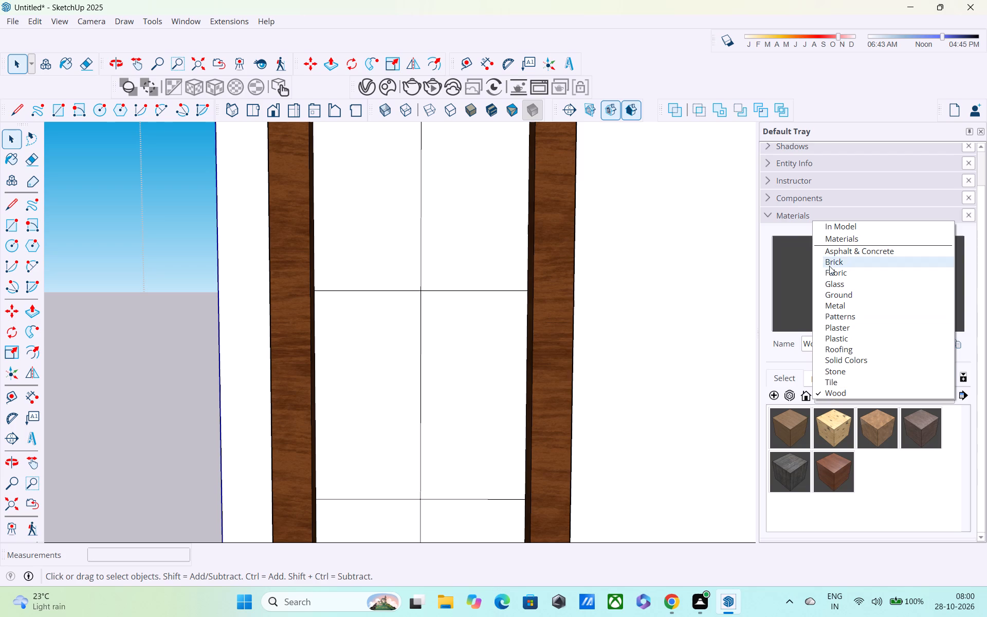
pyautogui.click(834, 283)
pyautogui.click(831, 429)
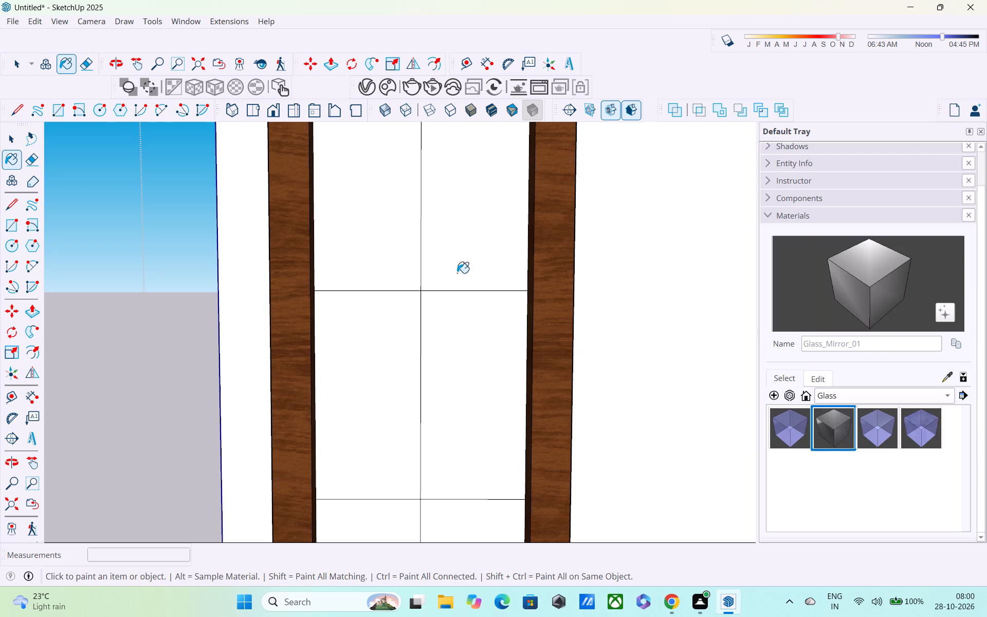
pyautogui.click(399, 238)
pyautogui.click(463, 256)
pyautogui.click(396, 401)
pyautogui.click(447, 409)
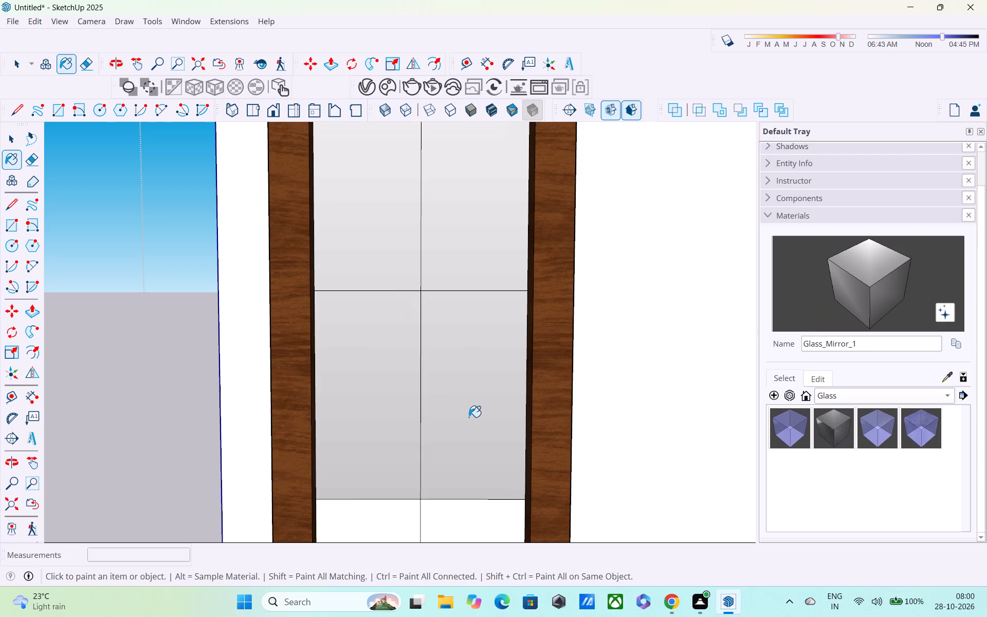
pyautogui.moveTo(469, 417); pyautogui.dragTo(423, 264, button='middle')
pyautogui.click(350, 438)
pyautogui.click(444, 423)
pyautogui.keyDown('shift'); pyautogui.moveTo(445, 424); pyautogui.dragTo(370, 238, button='middle'); pyautogui.keyUp('shift')
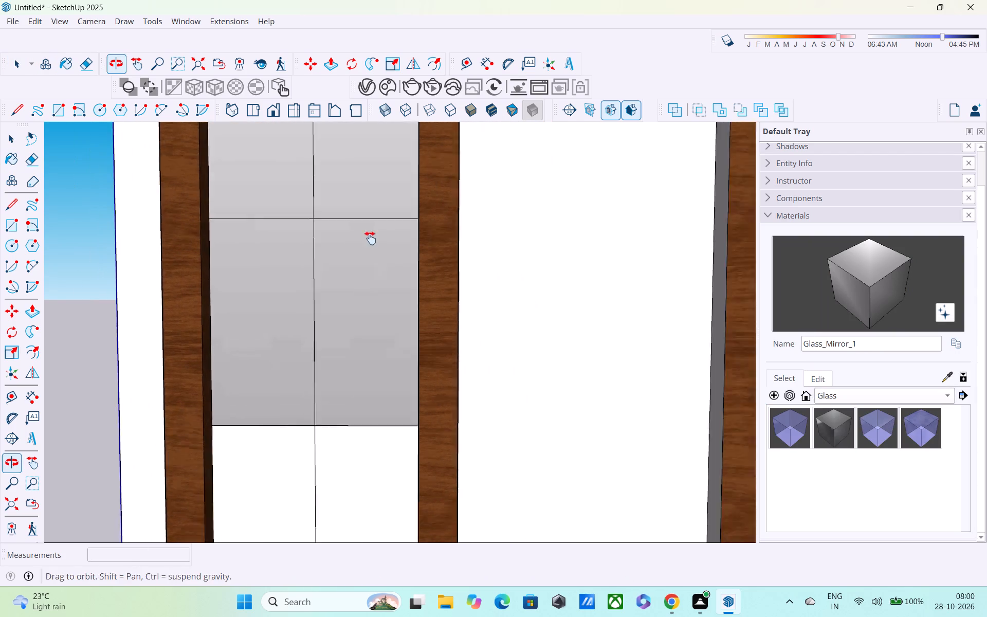
pyautogui.keyDown('shift'); pyautogui.moveTo(370, 238); pyautogui.dragTo(359, 180, button='middle'); pyautogui.keyUp('shift')
pyautogui.click(233, 434)
pyautogui.click(361, 417)
pyautogui.scroll(-4, 360, 428)
pyautogui.press('space')
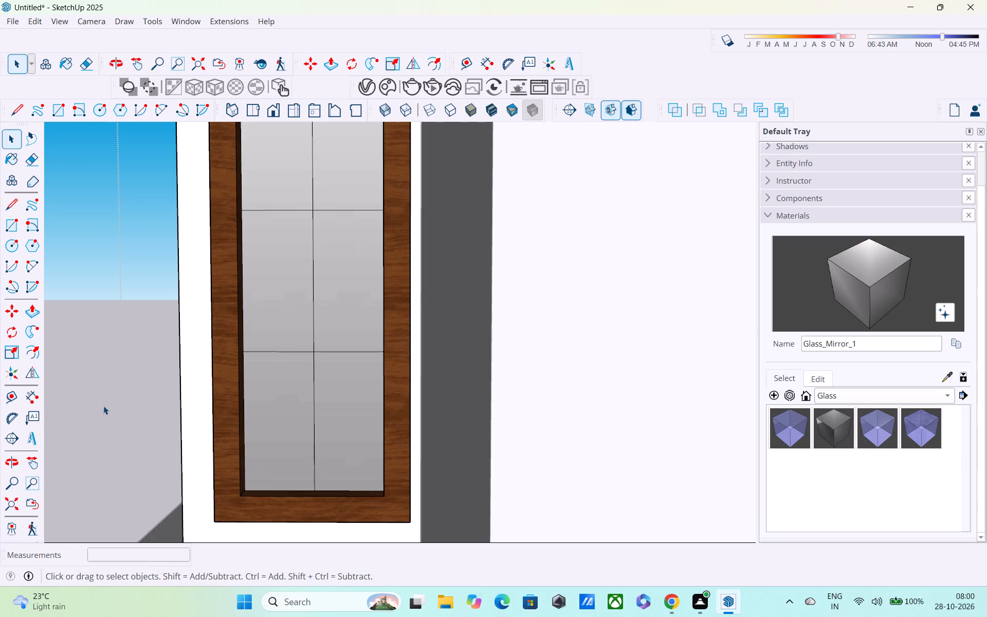
pyautogui.click(103, 406)
# Paint the two recessed wall faces above the porch beam with M05_Graphite_Haze from the Solid Colors materials.
pyautogui.scroll(-4, 296, 457)
pyautogui.moveTo(477, 399); pyautogui.dragTo(349, 388, button='middle')
pyautogui.scroll(-5, 351, 388)
pyautogui.scroll(-2, 377, 421)
pyautogui.moveTo(379, 424); pyautogui.dragTo(423, 406, button='middle')
pyautogui.moveTo(412, 414); pyautogui.dragTo(683, 480, button='middle')
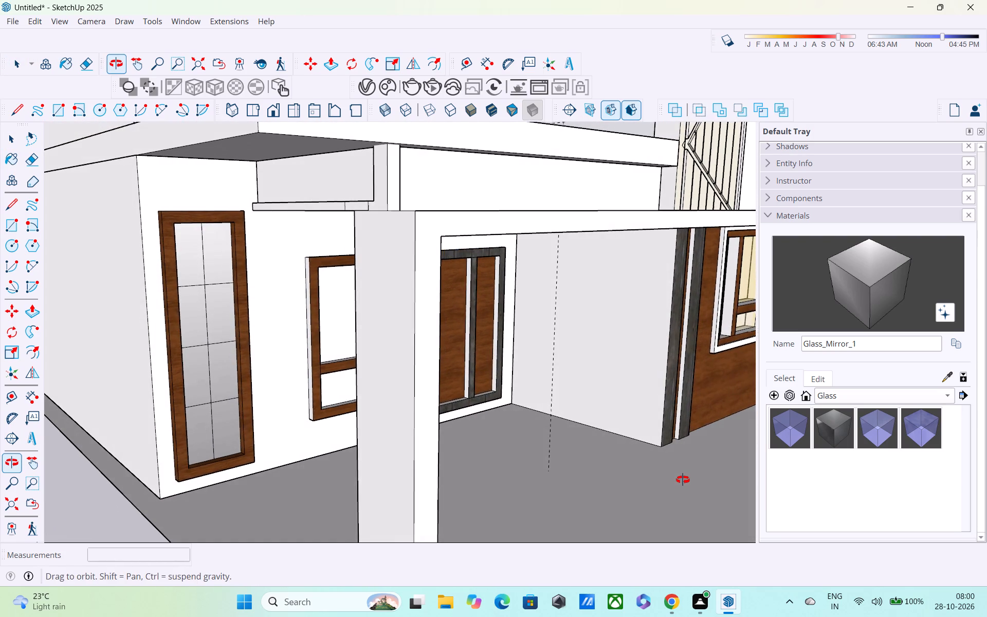
pyautogui.moveTo(683, 480); pyautogui.dragTo(682, 480, button='middle')
pyautogui.click(877, 395)
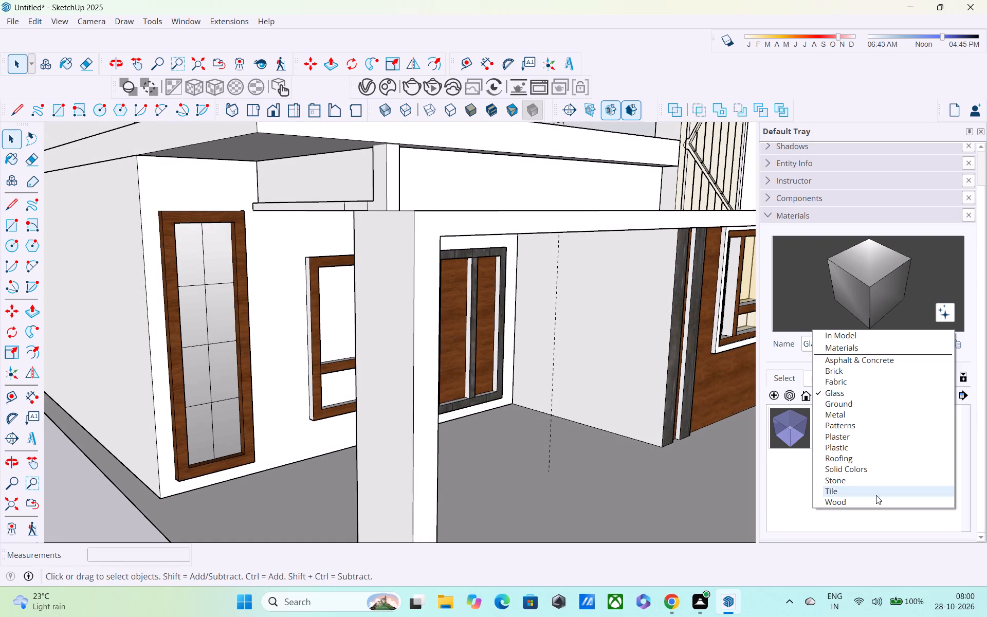
pyautogui.click(865, 471)
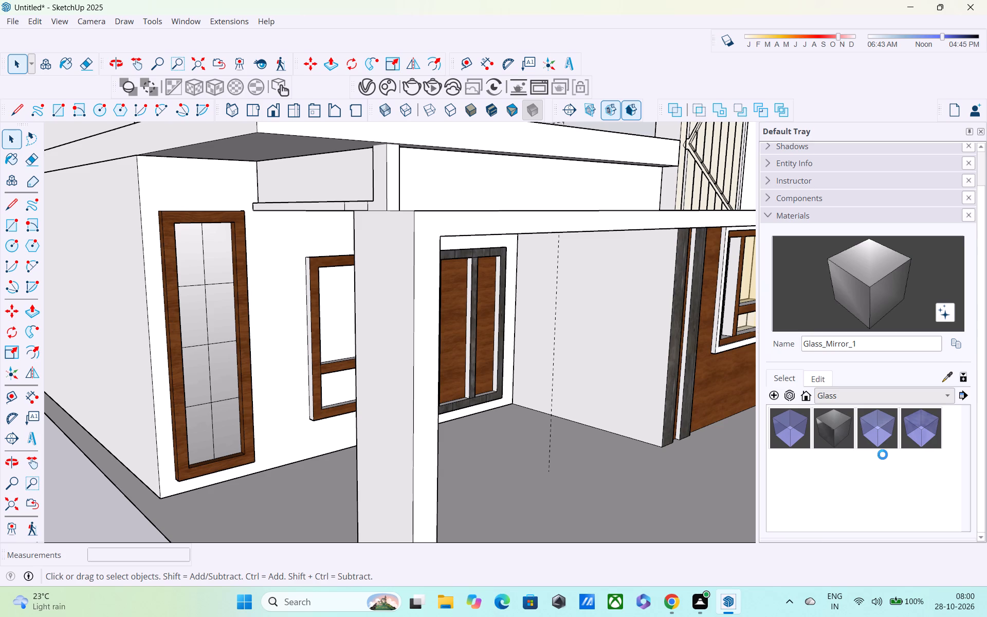
pyautogui.scroll(-4, 983, 532)
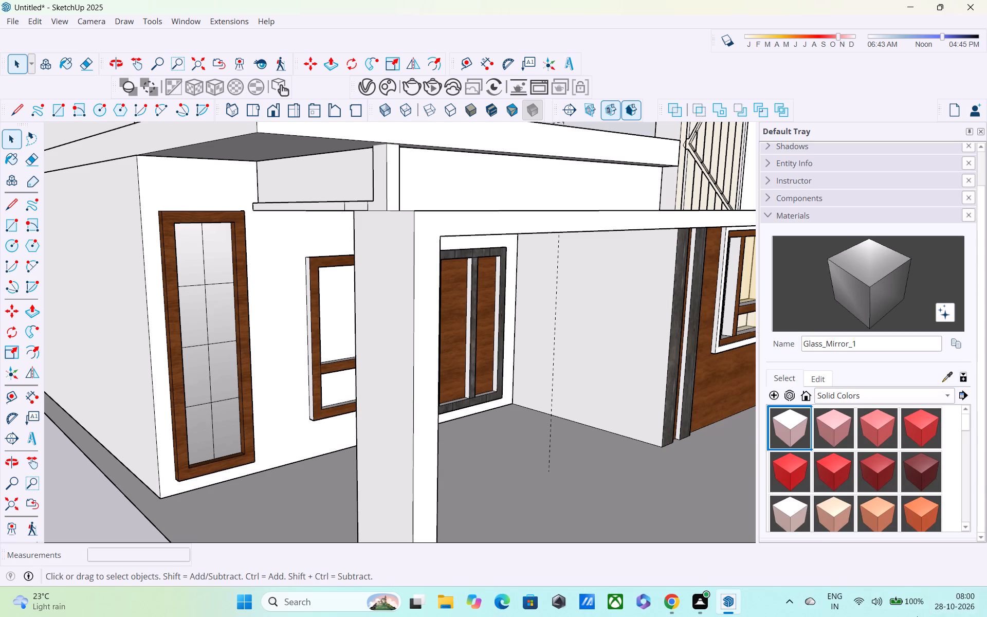
pyautogui.scroll(-13, 900, 464)
pyautogui.scroll(1, 886, 474)
pyautogui.scroll(-4, 886, 475)
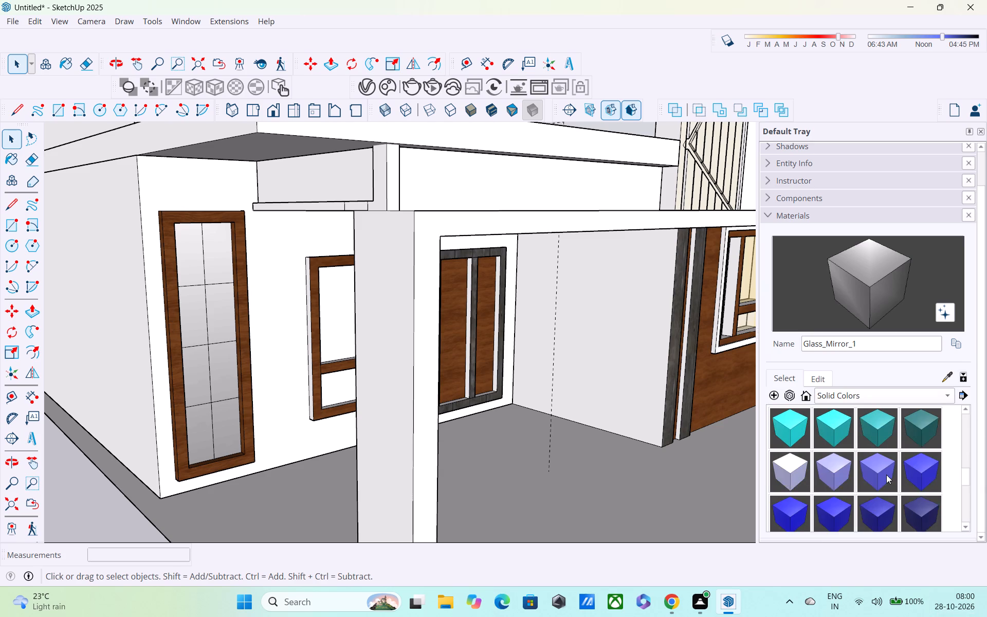
pyautogui.scroll(-12, 883, 471)
pyautogui.scroll(2, 883, 469)
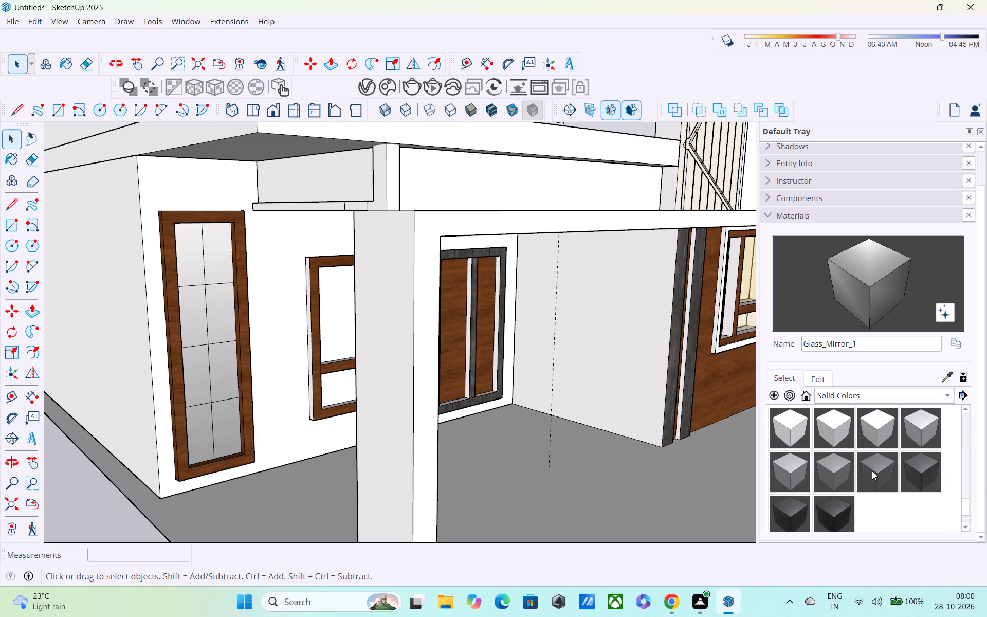
pyautogui.click(835, 464)
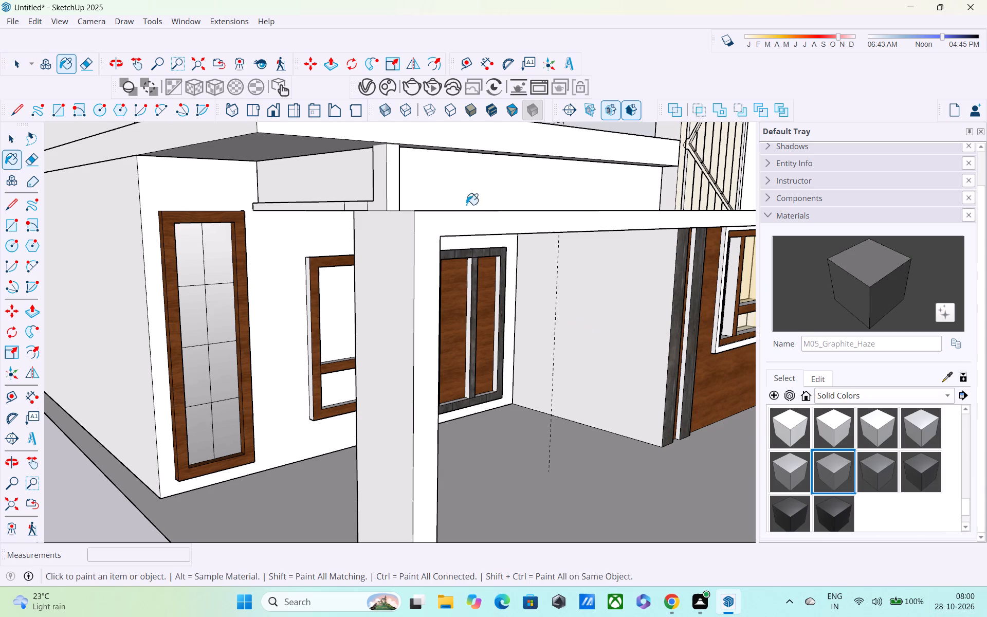
pyautogui.click(465, 183)
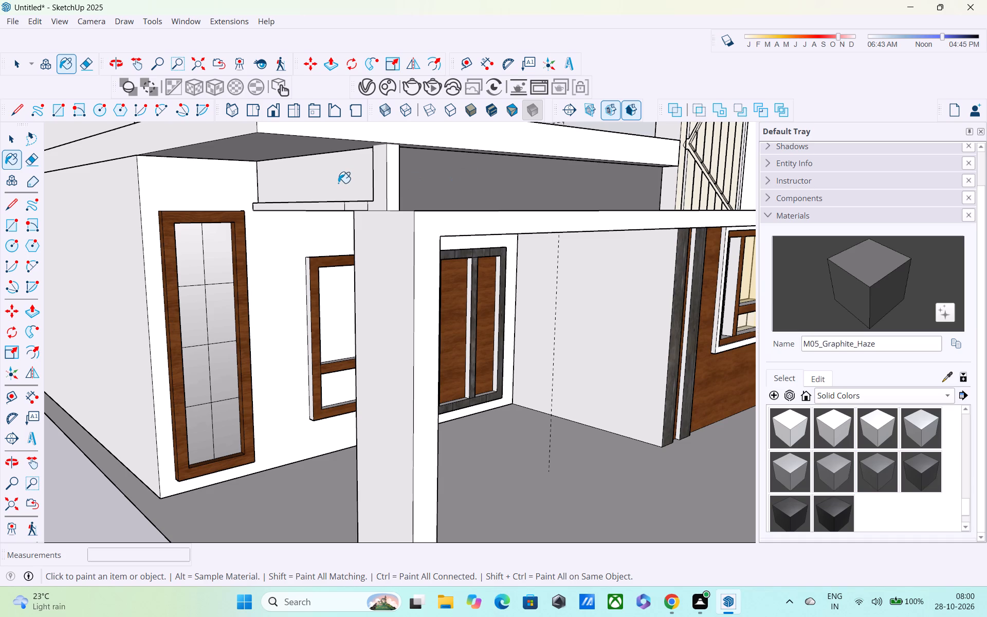
pyautogui.click(343, 183)
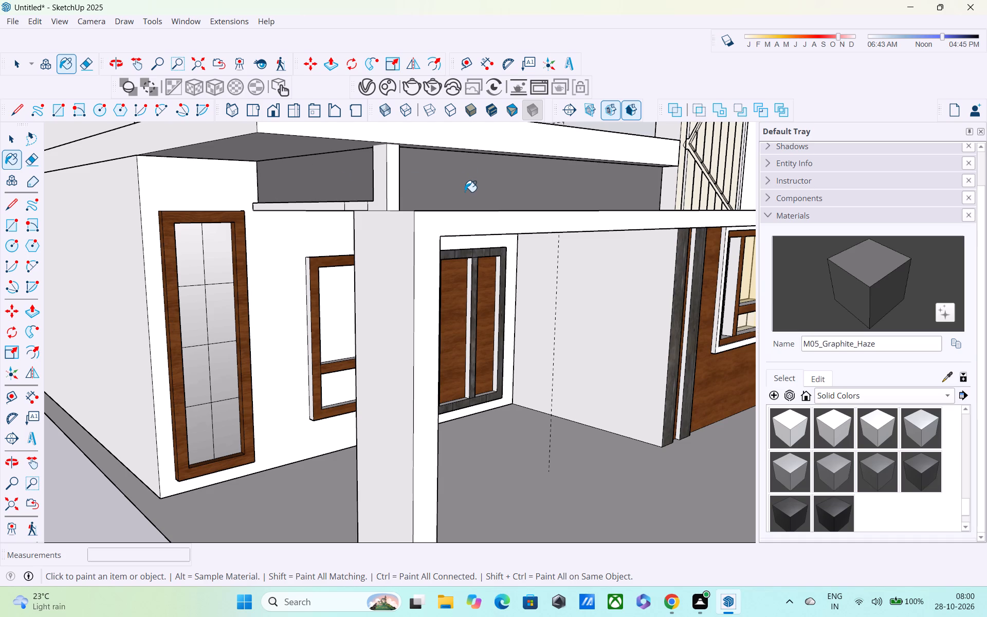
# Paint the zigzag cladding panel's narrow side face and the vertical strips below its lowest diagonal band with M05_Graphite_Haze.
pyautogui.moveTo(593, 219); pyautogui.dragTo(399, 218, button='middle')
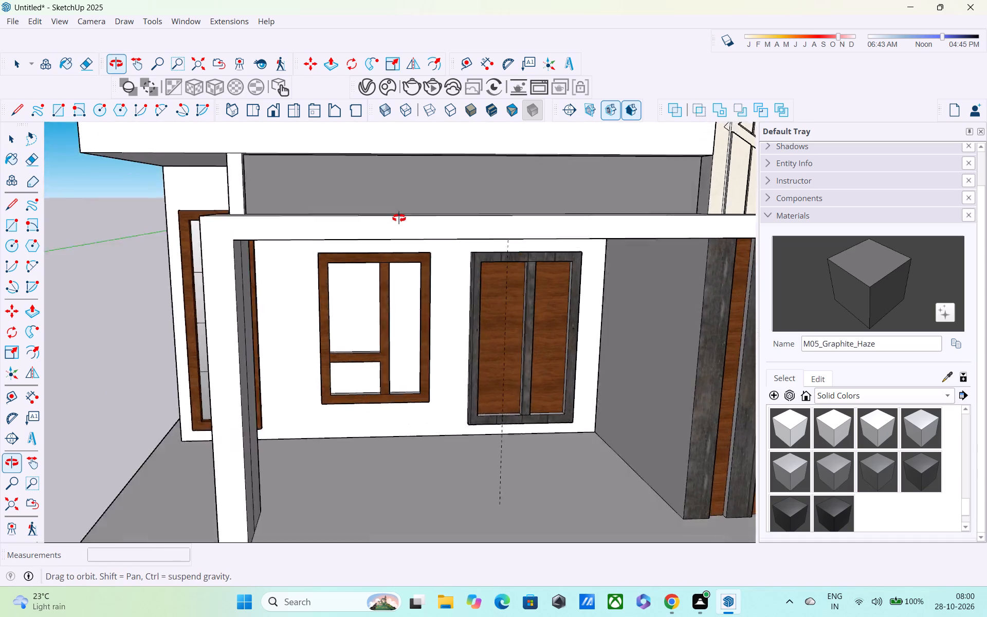
pyautogui.moveTo(399, 218); pyautogui.dragTo(363, 210, button='middle')
pyautogui.click(689, 174)
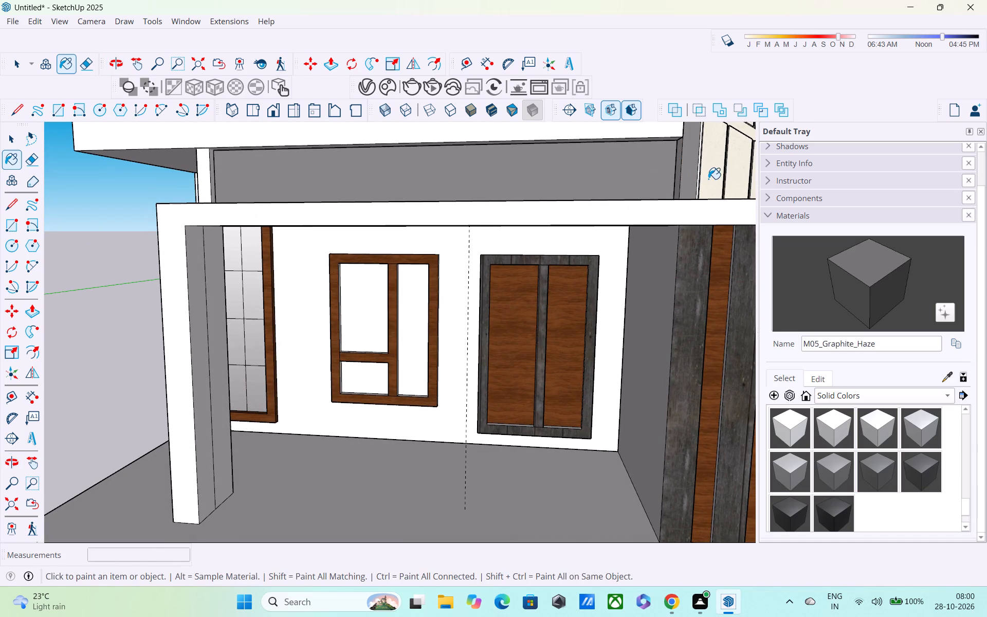
pyautogui.click(709, 178)
pyautogui.keyDown('shift'); pyautogui.moveTo(708, 174); pyautogui.dragTo(557, 198, button='middle'); pyautogui.keyUp('shift')
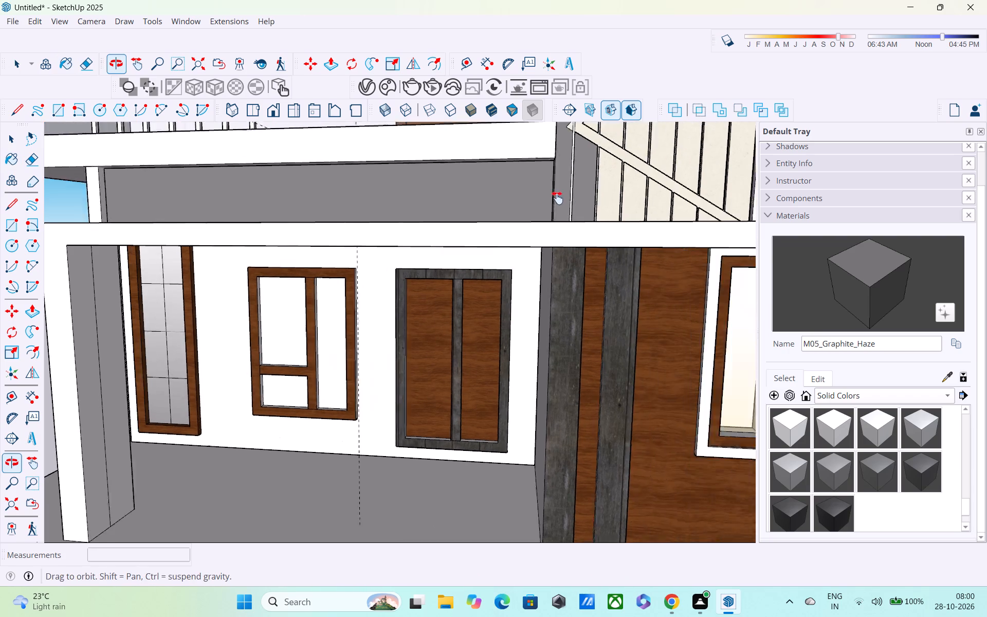
pyautogui.keyDown('shift'); pyautogui.moveTo(557, 198); pyautogui.dragTo(485, 211, button='middle'); pyautogui.keyUp('shift')
pyautogui.click(511, 209)
pyautogui.click(534, 216)
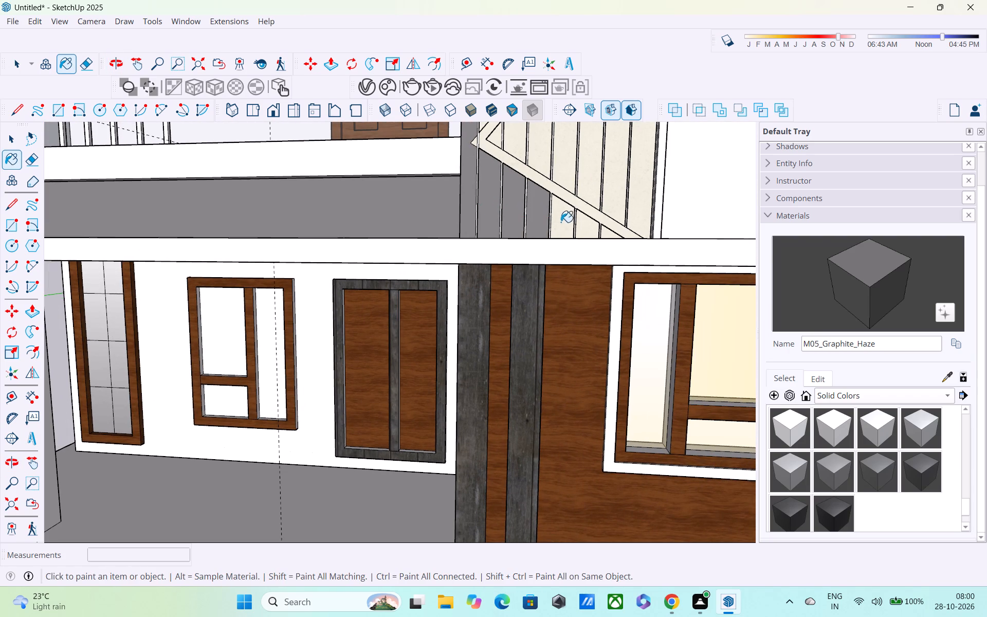
pyautogui.click(561, 222)
pyautogui.click(583, 233)
pyautogui.click(607, 238)
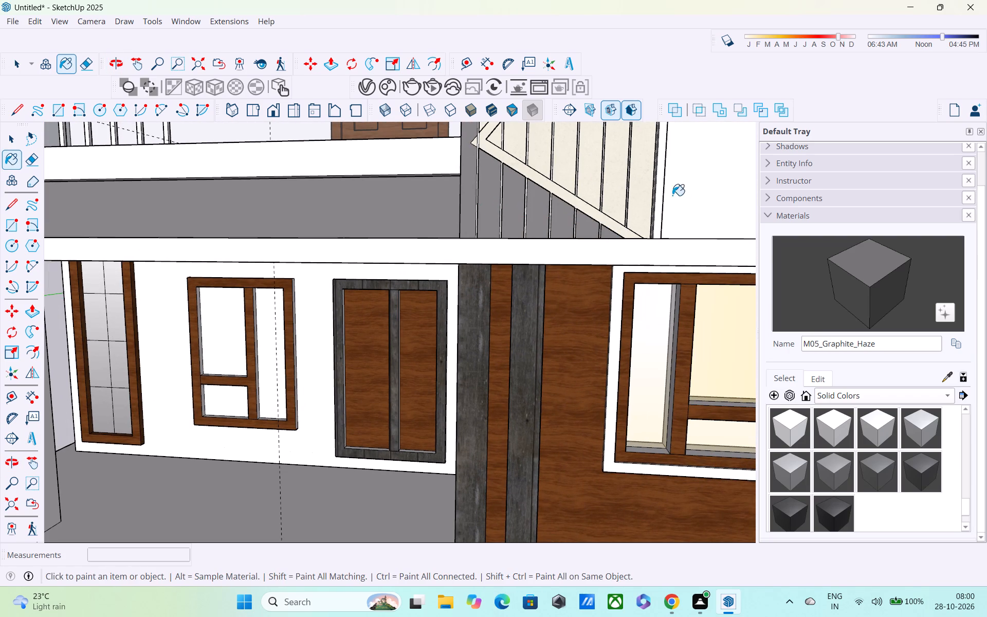
# Paint the vertical cladding strips enclosed between the two lowest diagonal bands with M05_Graphite_Haze.
pyautogui.click(641, 191)
pyautogui.click(617, 175)
pyautogui.click(583, 170)
pyautogui.click(561, 164)
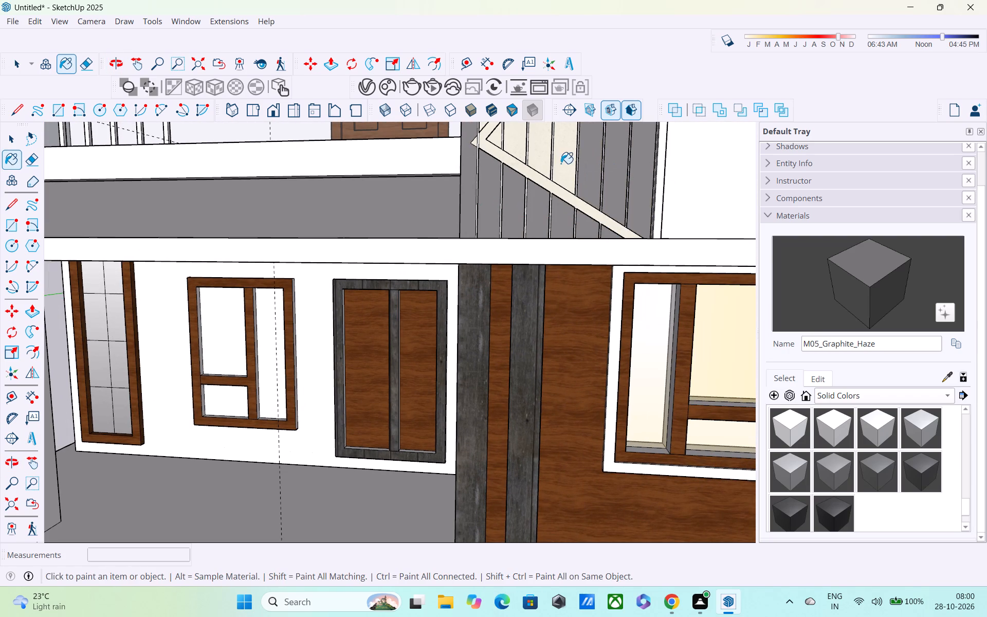
pyautogui.click(533, 146)
pyautogui.moveTo(522, 146); pyautogui.dragTo(546, 247, button='middle')
pyautogui.click(545, 240)
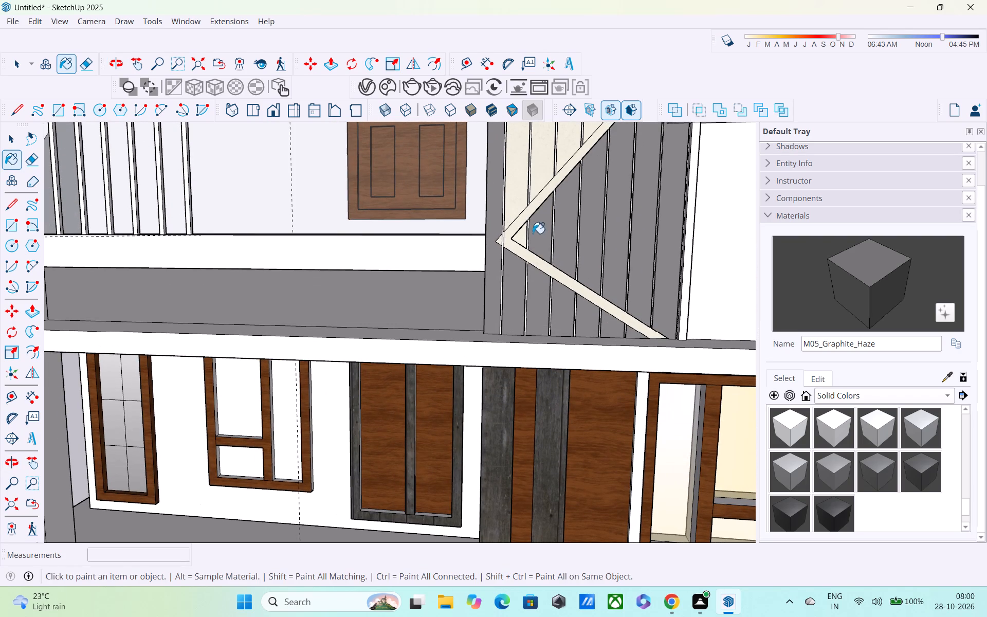
pyautogui.click(523, 234)
# Paint the cladding strips between the second and third diagonal bands with M05_Graphite_Haze.
pyautogui.click(510, 188)
pyautogui.click(538, 157)
pyautogui.click(566, 146)
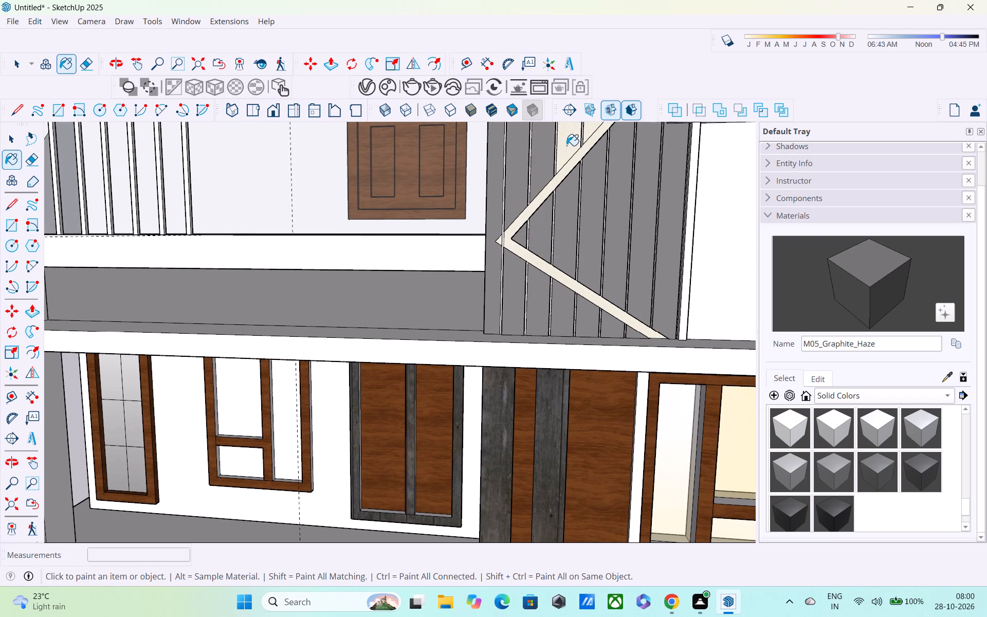
pyautogui.keyDown('shift'); pyautogui.moveTo(569, 149); pyautogui.dragTo(555, 291, button='middle'); pyautogui.keyUp('shift')
pyautogui.click(582, 212)
pyautogui.click(606, 200)
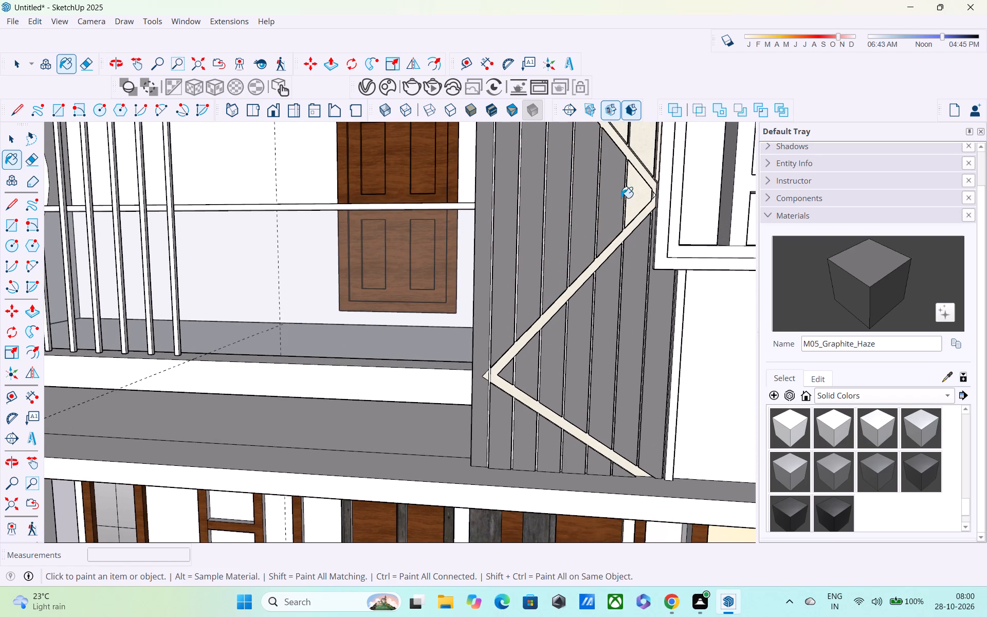
pyautogui.click(637, 197)
# Paint the cladding strips above the third diagonal band, beside the upper-floor window, with M05_Graphite_Haze.
pyautogui.keyDown('shift'); pyautogui.moveTo(636, 199); pyautogui.dragTo(604, 338, button='middle'); pyautogui.keyUp('shift')
pyautogui.click(616, 251)
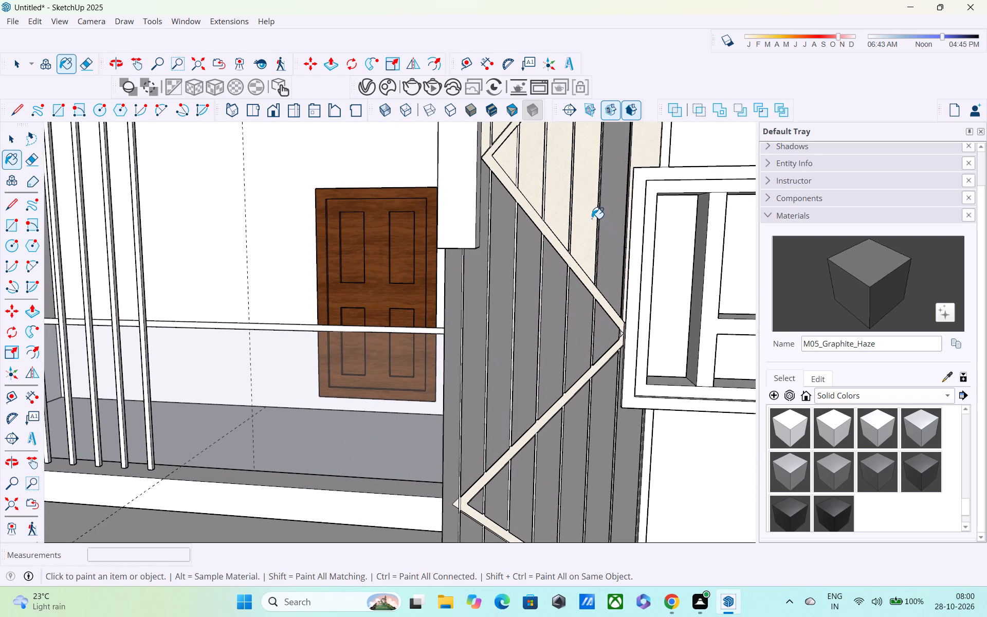
pyautogui.click(592, 219)
pyautogui.click(561, 192)
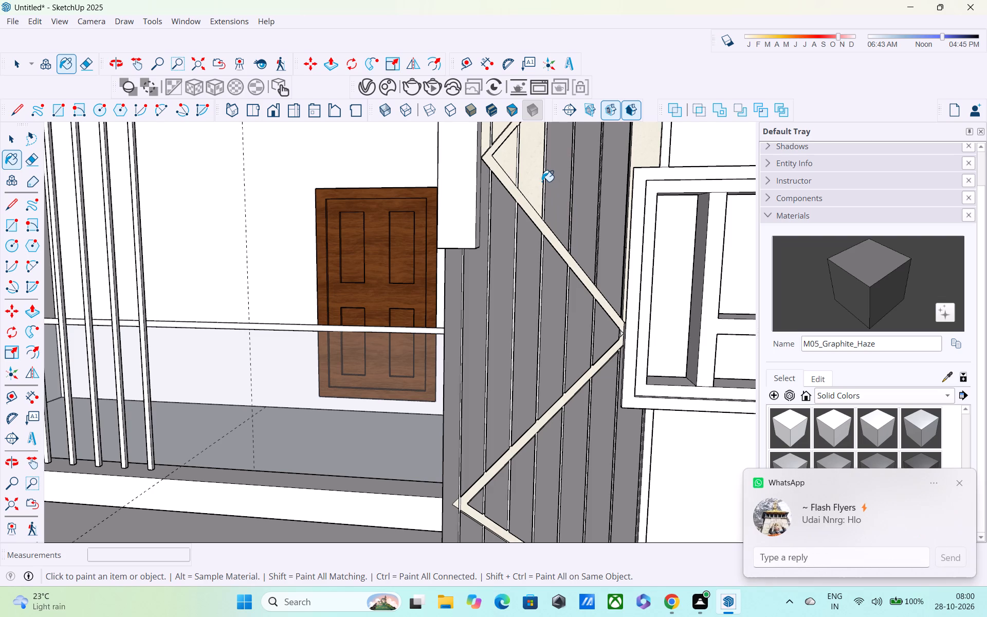
pyautogui.click(528, 171)
pyautogui.click(506, 159)
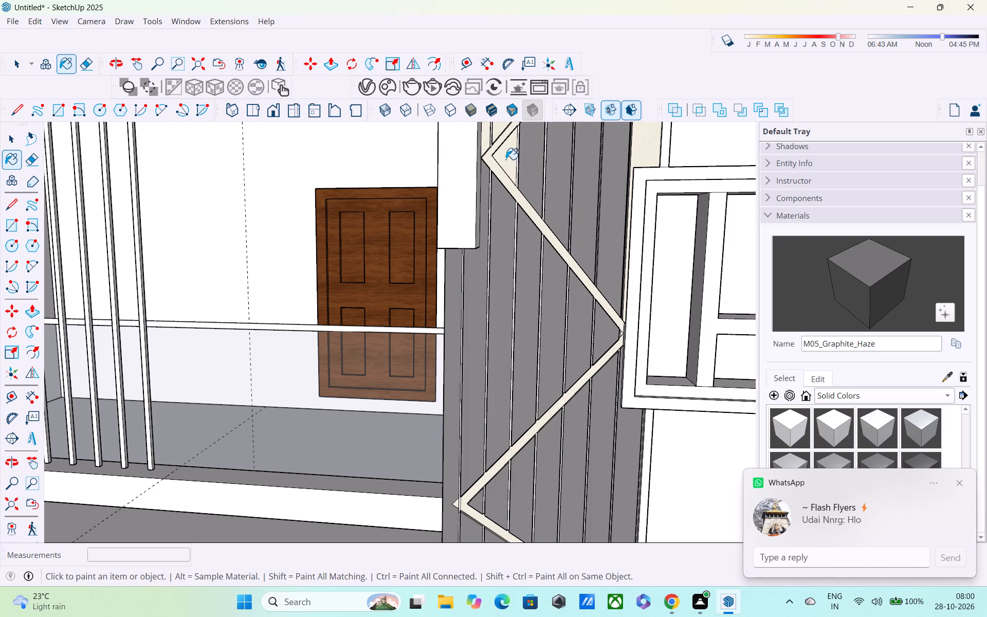
# Paint the cladding strips between the fourth and topmost diagonal bands, plus the outer strip just below the fourth, with M05_Graphite_Haze.
pyautogui.keyDown('shift'); pyautogui.moveTo(513, 172); pyautogui.dragTo(533, 357, button='middle'); pyautogui.keyUp('shift')
pyautogui.click(505, 257)
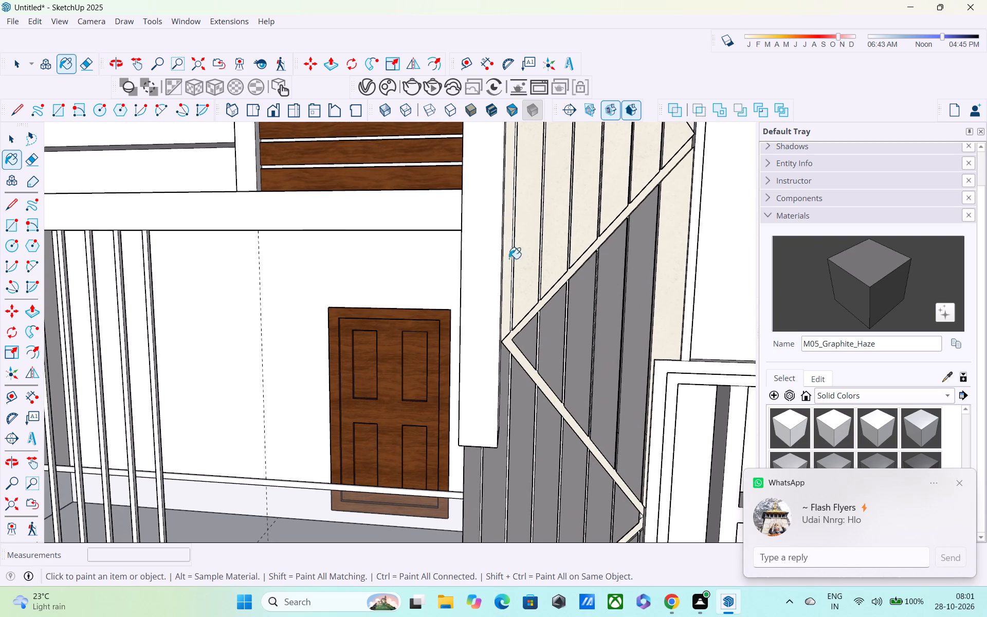
pyautogui.click(528, 262)
pyautogui.click(545, 243)
pyautogui.keyDown('shift'); pyautogui.moveTo(586, 247); pyautogui.dragTo(552, 332, button='middle'); pyautogui.keyUp('shift')
pyautogui.click(552, 282)
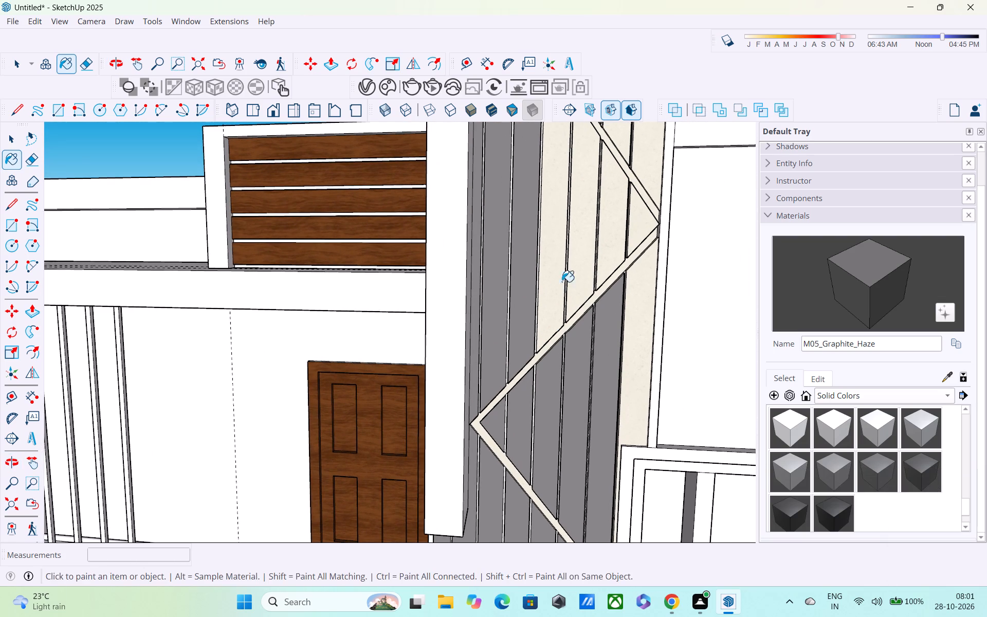
pyautogui.click(577, 267)
pyautogui.click(614, 241)
pyautogui.keyDown('shift'); pyautogui.moveTo(620, 243); pyautogui.dragTo(602, 279, button='middle'); pyautogui.keyUp('shift')
pyautogui.click(614, 330)
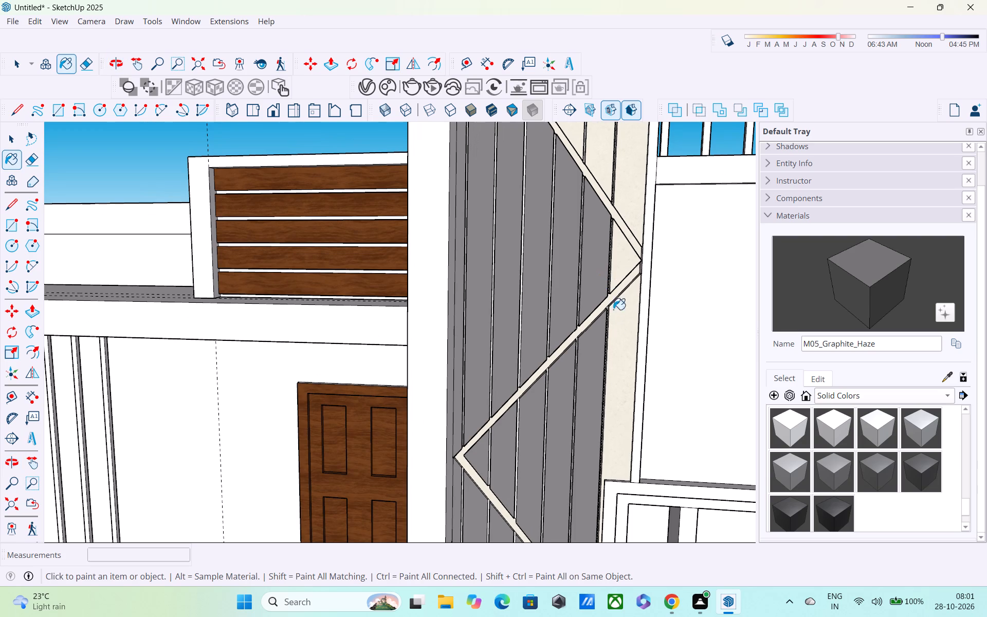
pyautogui.click(614, 261)
# Paint the vertical cladding strips above the topmost diagonal band, up to the panel's upper edge, with M05_Graphite_Haze.
pyautogui.keyDown('shift'); pyautogui.moveTo(617, 257); pyautogui.dragTo(535, 372, button='middle'); pyautogui.keyUp('shift')
pyautogui.click(558, 301)
pyautogui.click(518, 250)
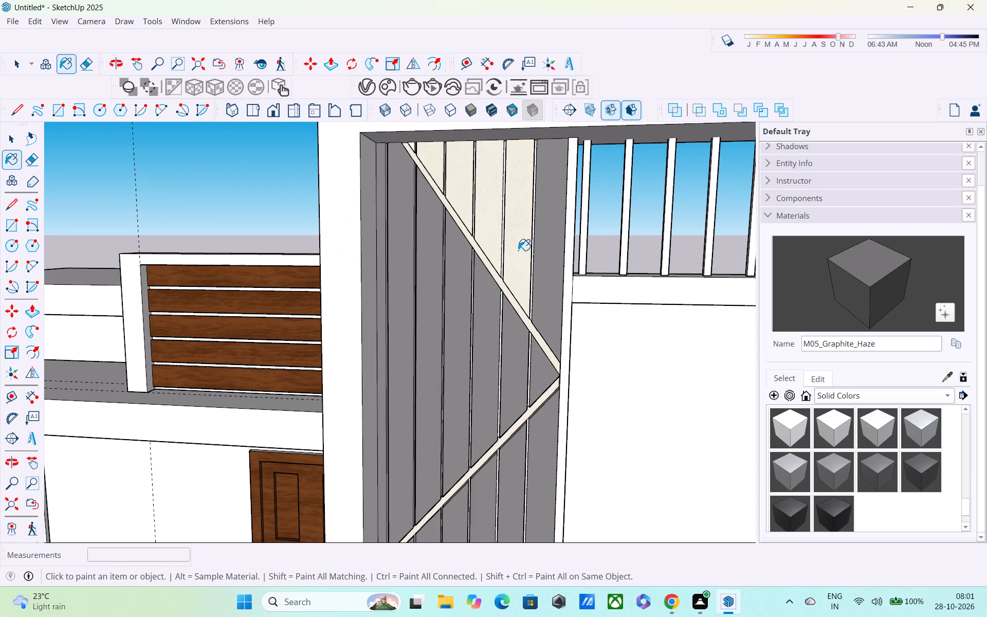
pyautogui.click(480, 223)
pyautogui.click(455, 197)
pyautogui.click(441, 174)
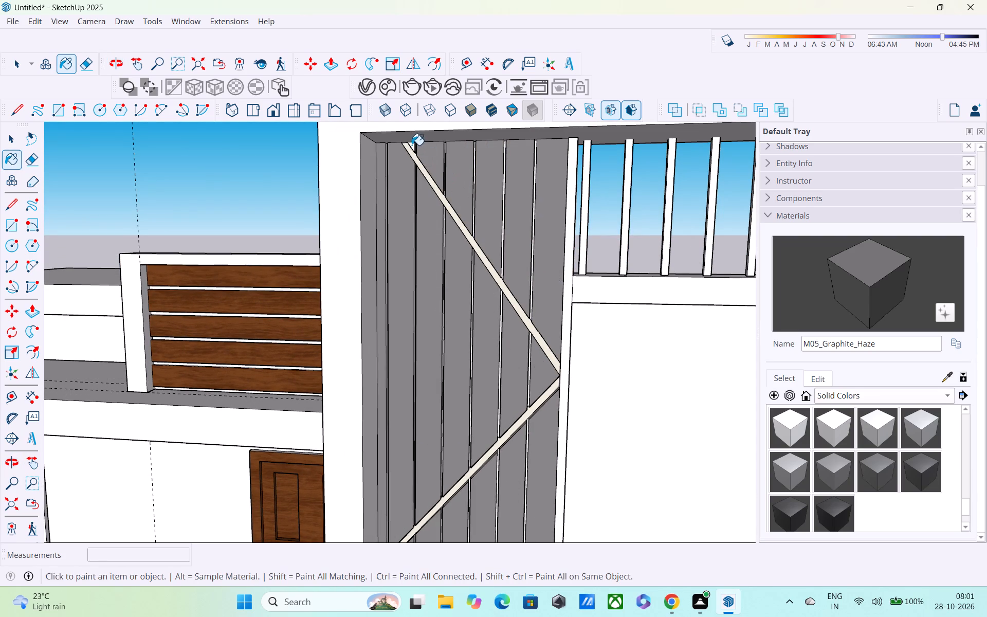
pyautogui.click(412, 145)
# Paint the zigzag's diagonal bands below the topmost one with M05_Graphite_Haze, including the small leftover tip at the lowest corner.
pyautogui.scroll(-3, 538, 294)
pyautogui.keyDown('shift'); pyautogui.moveTo(538, 322); pyautogui.dragTo(505, 157, button='middle'); pyautogui.keyUp('shift')
pyautogui.keyDown('shift'); pyautogui.scroll(1, 504, 156); pyautogui.keyUp('shift')
pyautogui.scroll(-3, 502, 166)
pyautogui.moveTo(506, 391); pyautogui.dragTo(506, 357, button='middle')
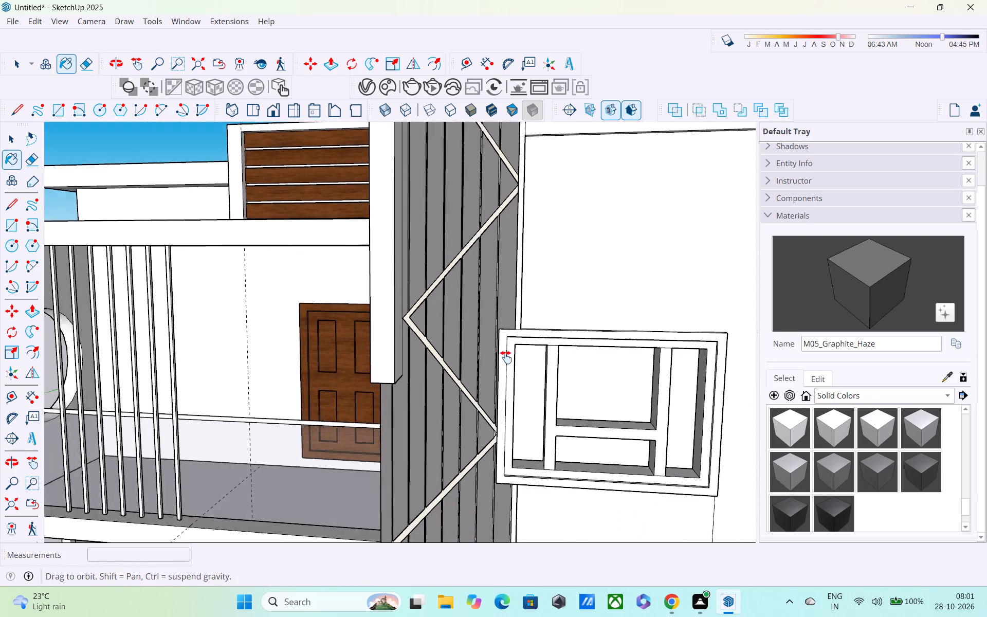
pyautogui.moveTo(506, 357); pyautogui.dragTo(506, 261, button='middle')
pyautogui.scroll(3, 504, 338)
pyautogui.click(482, 293)
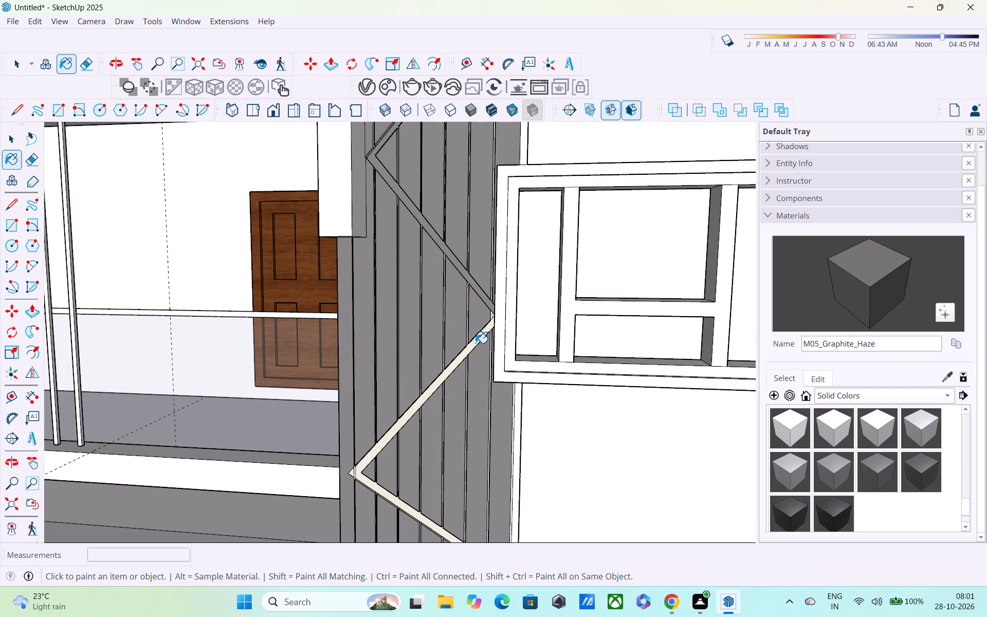
pyautogui.click(476, 343)
pyautogui.keyDown('shift'); pyautogui.moveTo(476, 343); pyautogui.dragTo(476, 237, button='middle'); pyautogui.keyUp('shift')
pyautogui.scroll(2, 325, 387)
pyautogui.scroll(2, 385, 375)
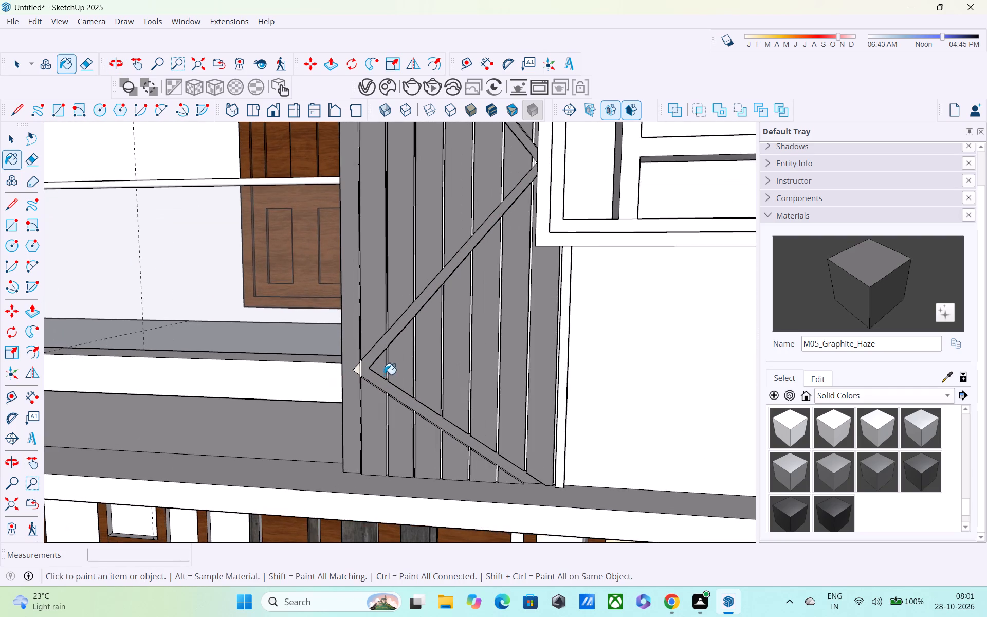
pyautogui.scroll(4, 384, 374)
pyautogui.click(347, 369)
# Paint the topmost diagonal band of the zigzag cladding with M05_Graphite_Haze and leave the Paint Bucket tool.
pyautogui.keyDown('shift'); pyautogui.scroll(-1, 347, 369); pyautogui.keyUp('shift')
pyautogui.keyDown('shift'); pyautogui.moveTo(347, 369); pyautogui.dragTo(335, 567, button='middle'); pyautogui.keyUp('shift')
pyautogui.scroll(-4, 376, 465)
pyautogui.keyDown('shift'); pyautogui.moveTo(425, 443); pyautogui.dragTo(357, 616, button='middle'); pyautogui.keyUp('shift')
pyautogui.scroll(-2, 360, 418)
pyautogui.moveTo(360, 421); pyautogui.dragTo(360, 616, button='middle')
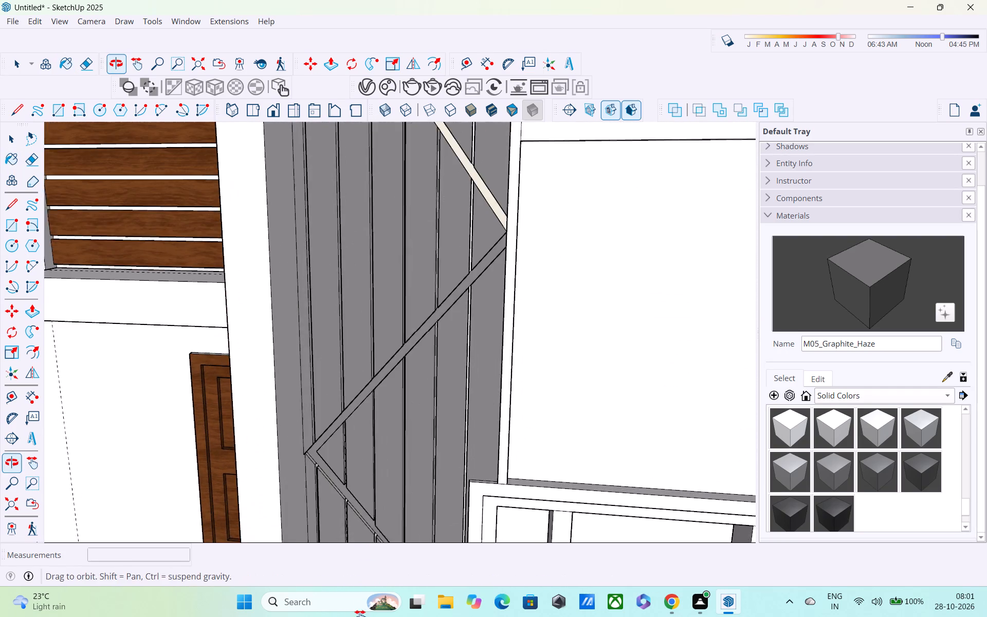
pyautogui.moveTo(360, 616); pyautogui.dragTo(357, 614, button='middle')
pyautogui.keyDown('shift'); pyautogui.moveTo(524, 190); pyautogui.dragTo(489, 364, button='middle'); pyautogui.keyUp('shift')
pyautogui.click(430, 346)
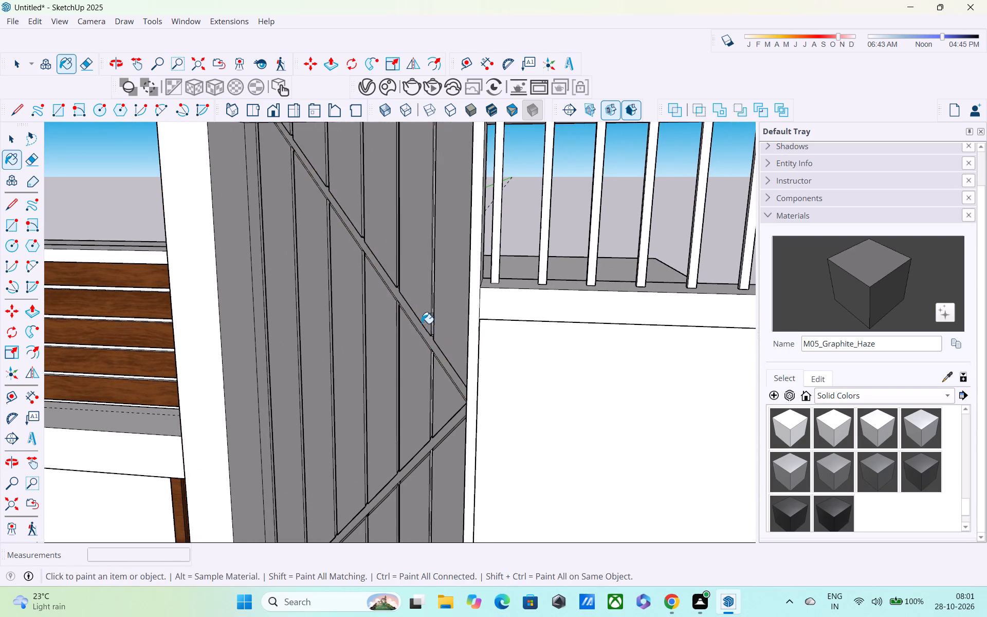
pyautogui.moveTo(422, 323); pyautogui.dragTo(465, 517, button='middle')
pyautogui.moveTo(448, 454); pyautogui.dragTo(446, 277, button='middle')
pyautogui.press('space')
# Examine the painted zigzag cladding and the whole front elevation from several angles.
pyautogui.scroll(-4, 415, 313)
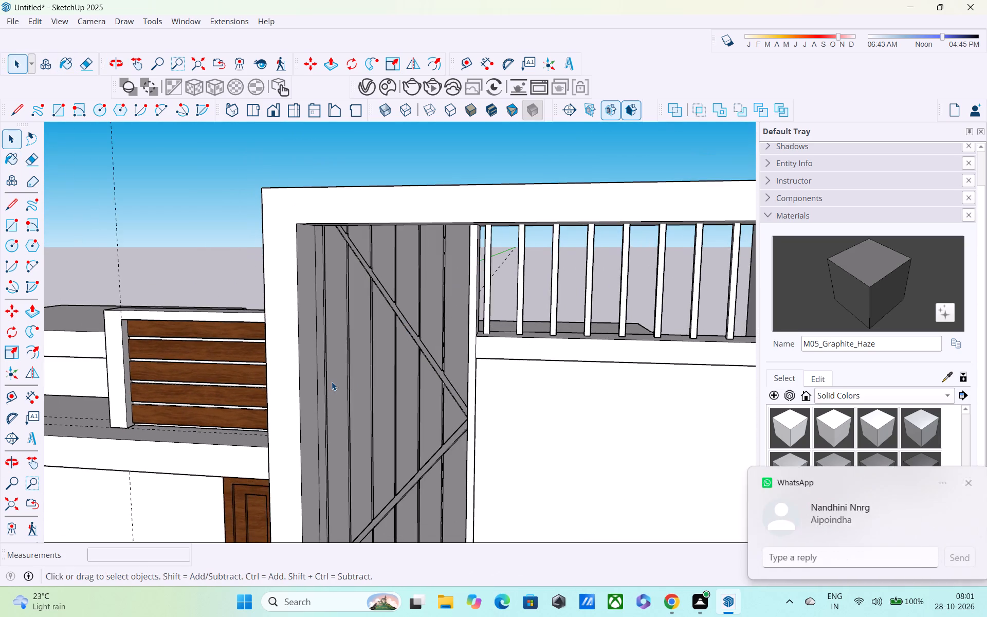
pyautogui.scroll(-2, 311, 382)
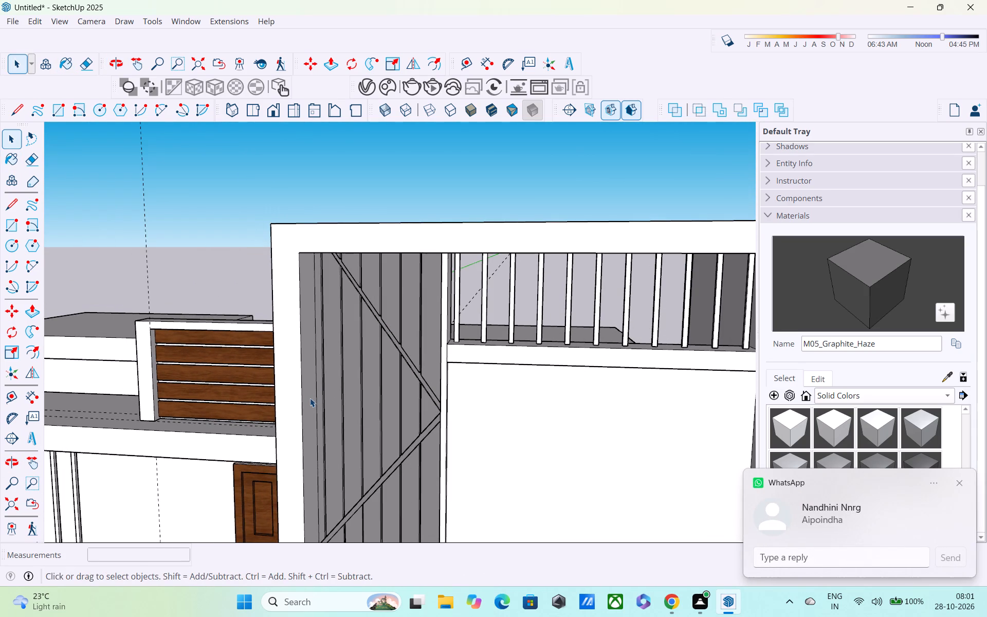
pyautogui.keyDown('shift'); pyautogui.moveTo(311, 397); pyautogui.dragTo(320, 264, button='middle'); pyautogui.keyUp('shift')
pyautogui.scroll(-5, 320, 265)
pyautogui.keyDown('shift'); pyautogui.moveTo(310, 374); pyautogui.dragTo(326, 232, button='middle'); pyautogui.keyUp('shift')
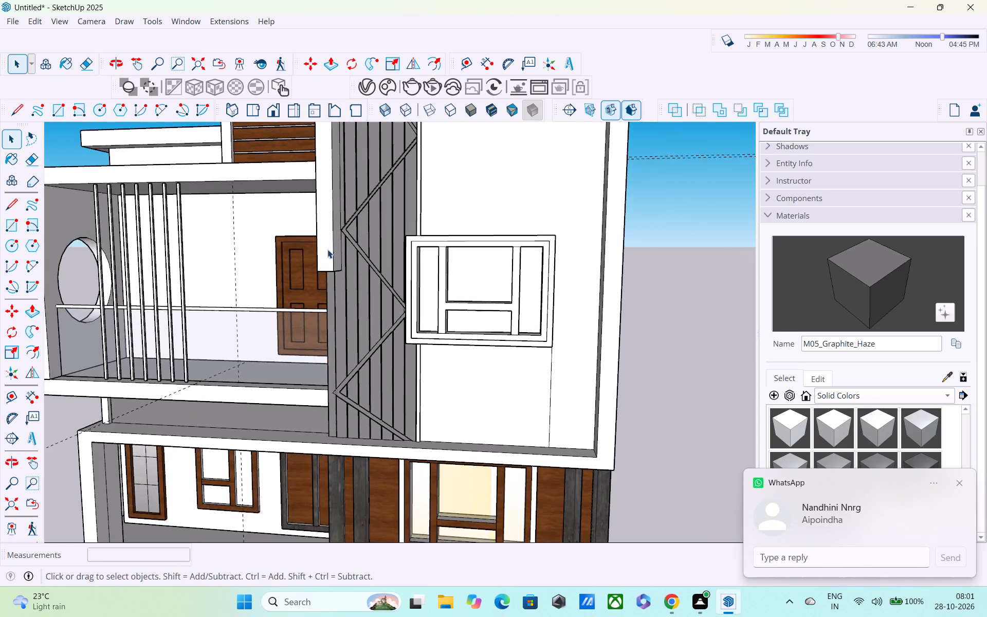
pyautogui.scroll(1, 327, 250)
pyautogui.scroll(-4, 328, 256)
pyautogui.keyDown('shift'); pyautogui.moveTo(336, 270); pyautogui.dragTo(345, 228, button='middle'); pyautogui.keyUp('shift')
pyautogui.scroll(-1, 321, 307)
pyautogui.moveTo(332, 236); pyautogui.dragTo(345, 196, button='middle')
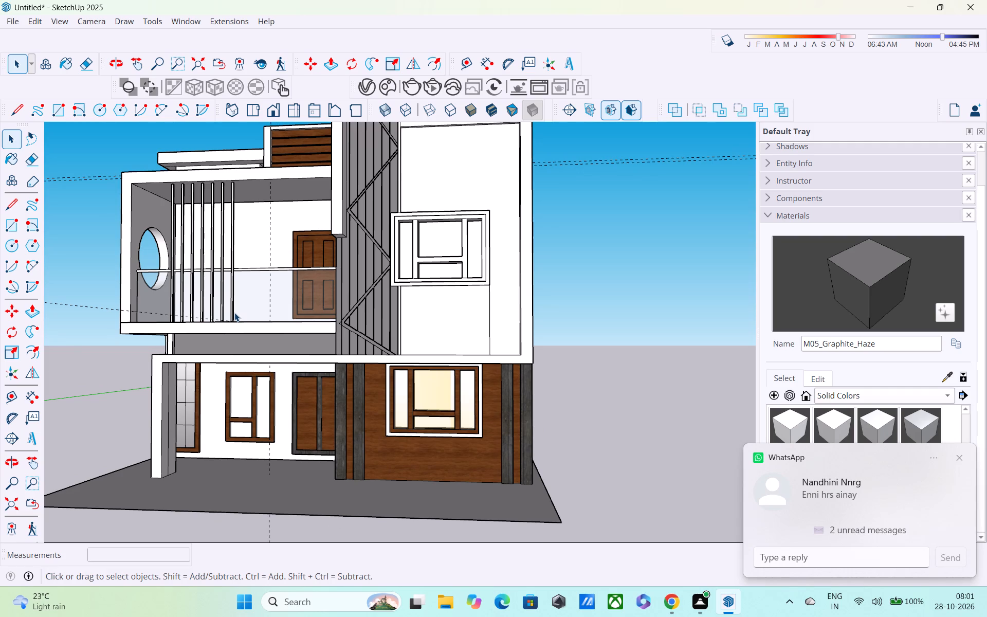
pyautogui.keyDown('shift'); pyautogui.moveTo(235, 314); pyautogui.dragTo(236, 386, button='middle'); pyautogui.keyUp('shift')
pyautogui.moveTo(270, 357); pyautogui.dragTo(207, 385, button='middle')
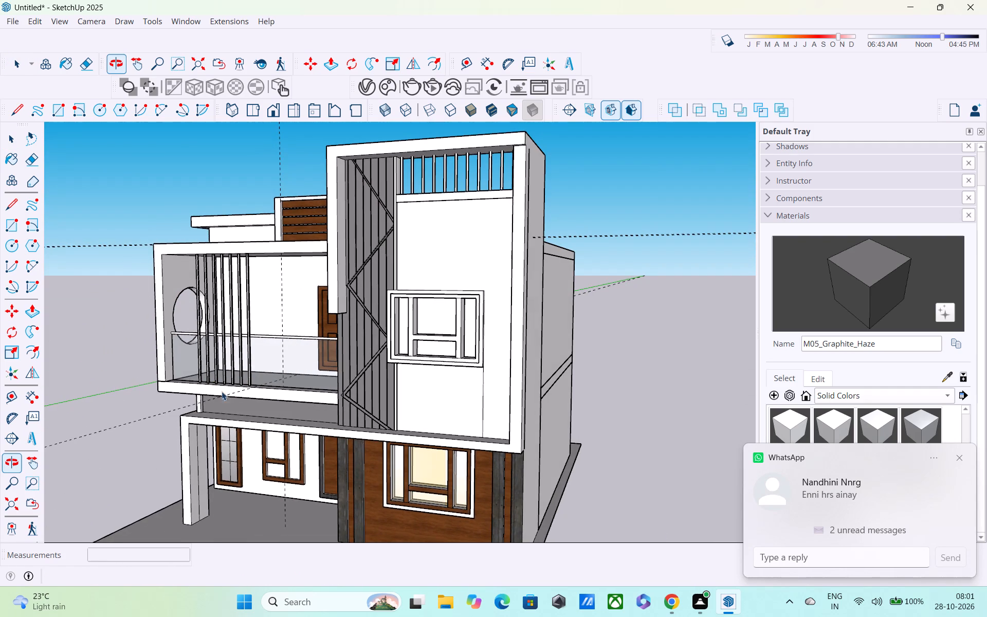
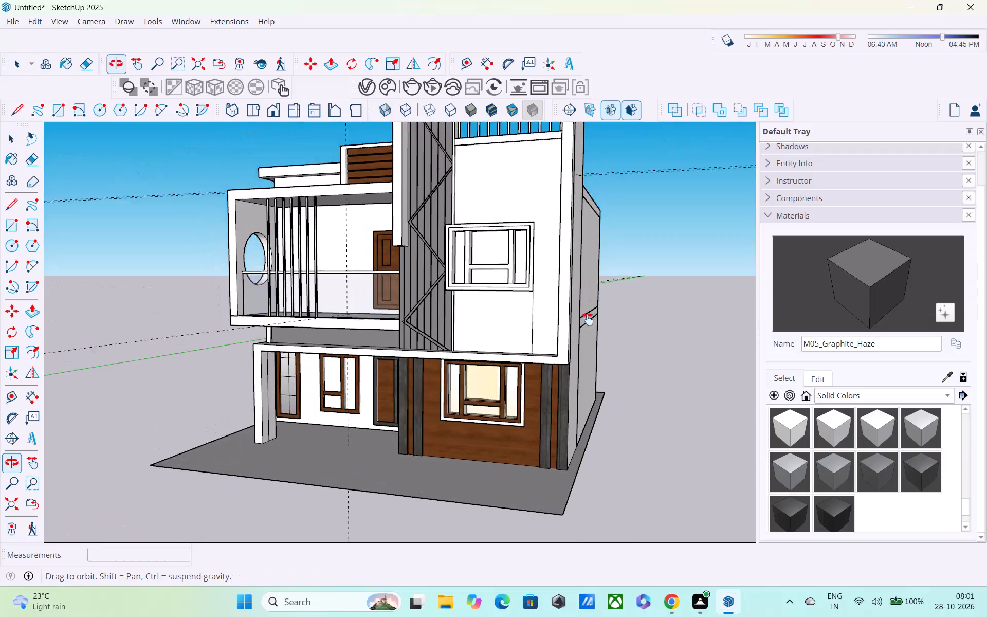
# Examine the house's front elevation from several angles, including the upper walls, zigzag cladding and ground floor.
pyautogui.moveTo(545, 371); pyautogui.dragTo(576, 404, button='middle')
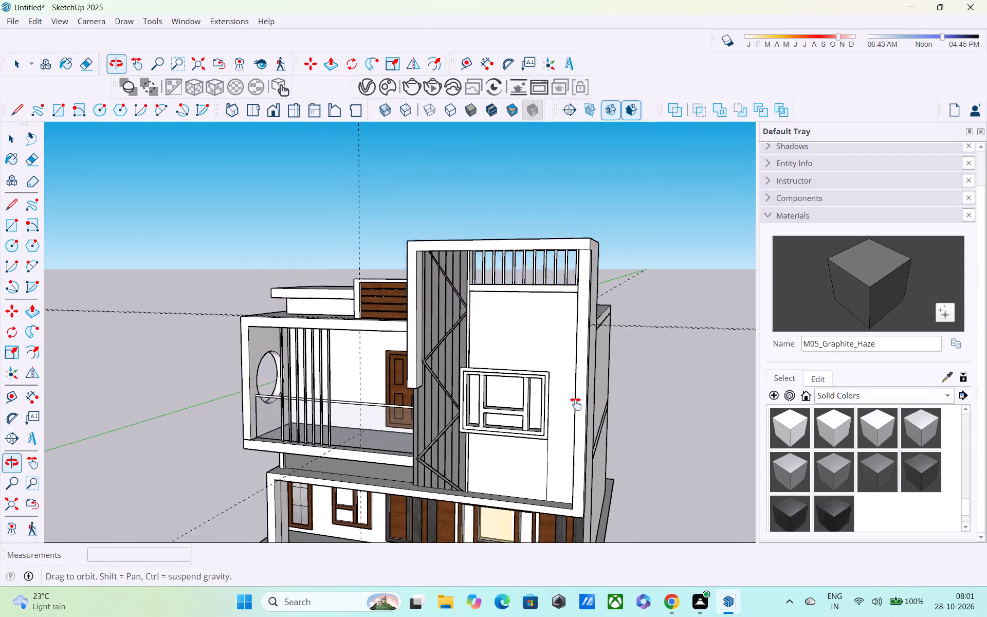
pyautogui.moveTo(576, 404); pyautogui.dragTo(615, 423, button='middle')
pyautogui.moveTo(502, 313); pyautogui.dragTo(570, 282, button='middle')
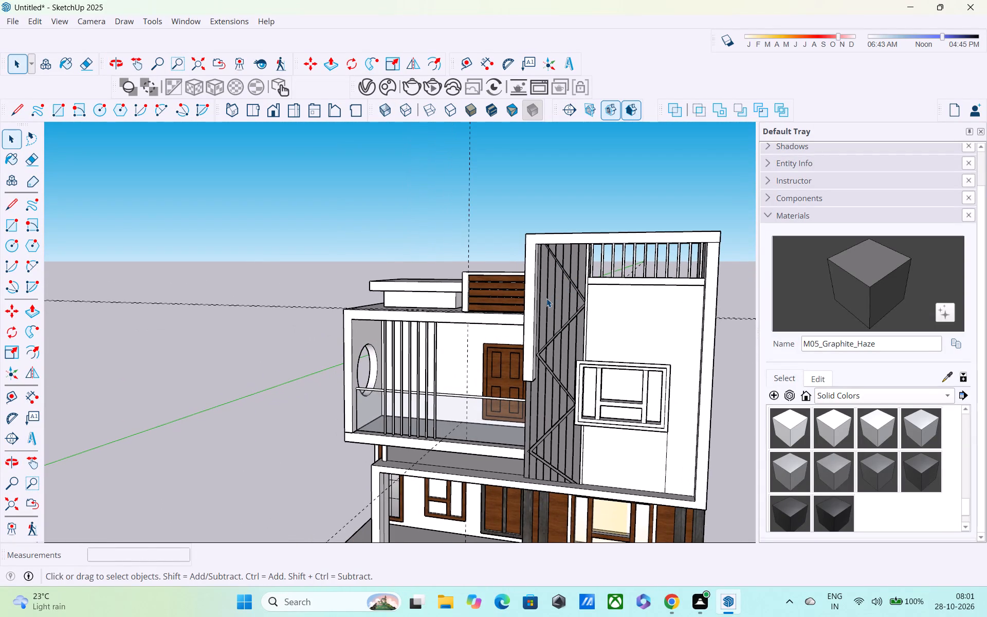
pyautogui.scroll(-1, 545, 299)
pyautogui.moveTo(523, 308); pyautogui.dragTo(611, 232, button='middle')
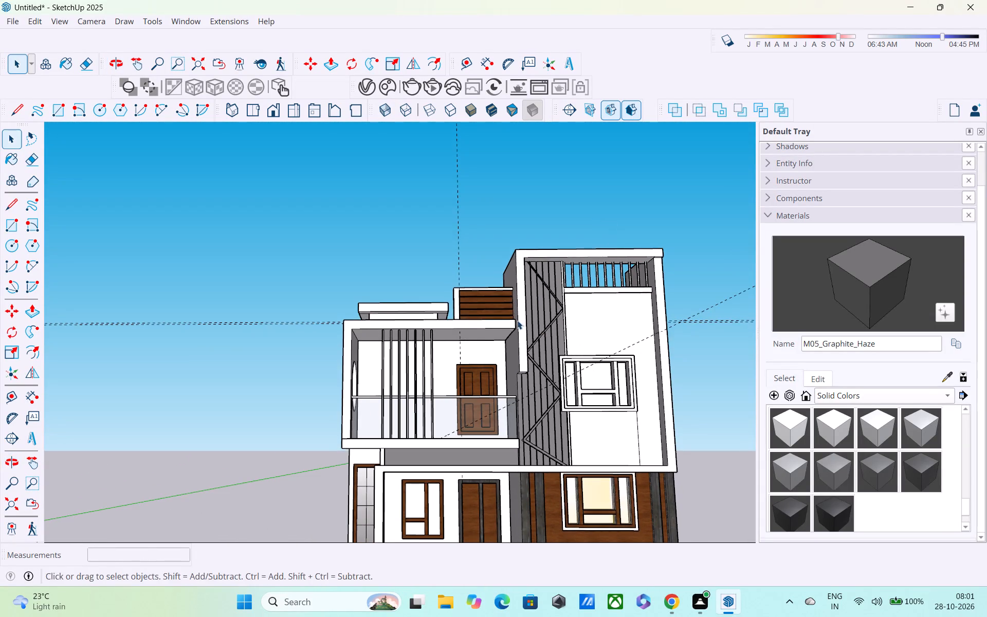
pyautogui.moveTo(516, 341); pyautogui.dragTo(522, 228, button='middle')
pyautogui.moveTo(564, 321); pyautogui.dragTo(444, 355, button='middle')
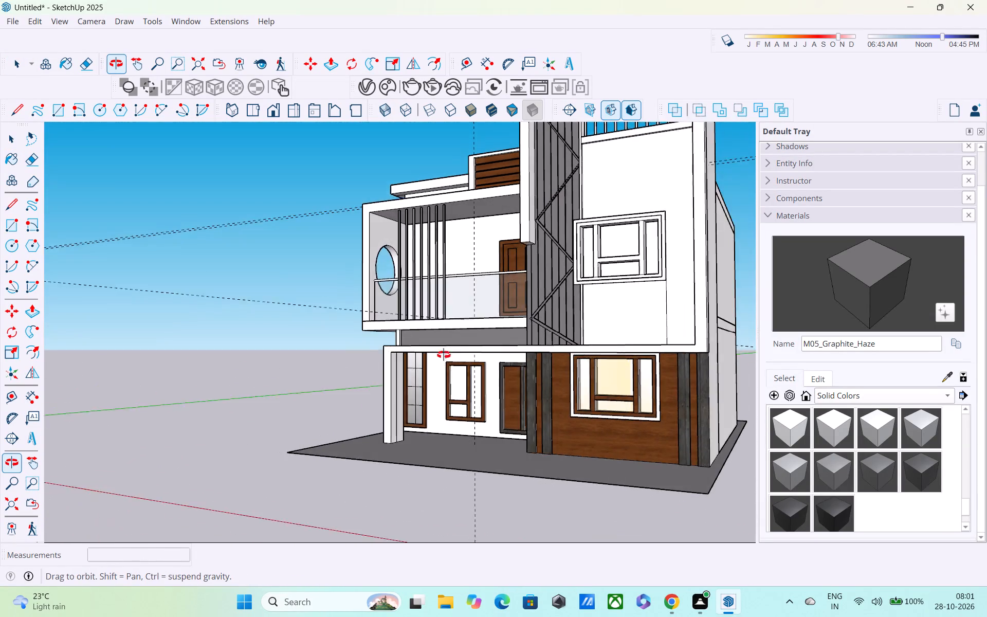
pyautogui.moveTo(444, 355); pyautogui.dragTo(445, 345, button='middle')
pyautogui.keyDown('shift'); pyautogui.scroll(2, 557, 331); pyautogui.keyUp('shift')
pyautogui.scroll(-1, 570, 347)
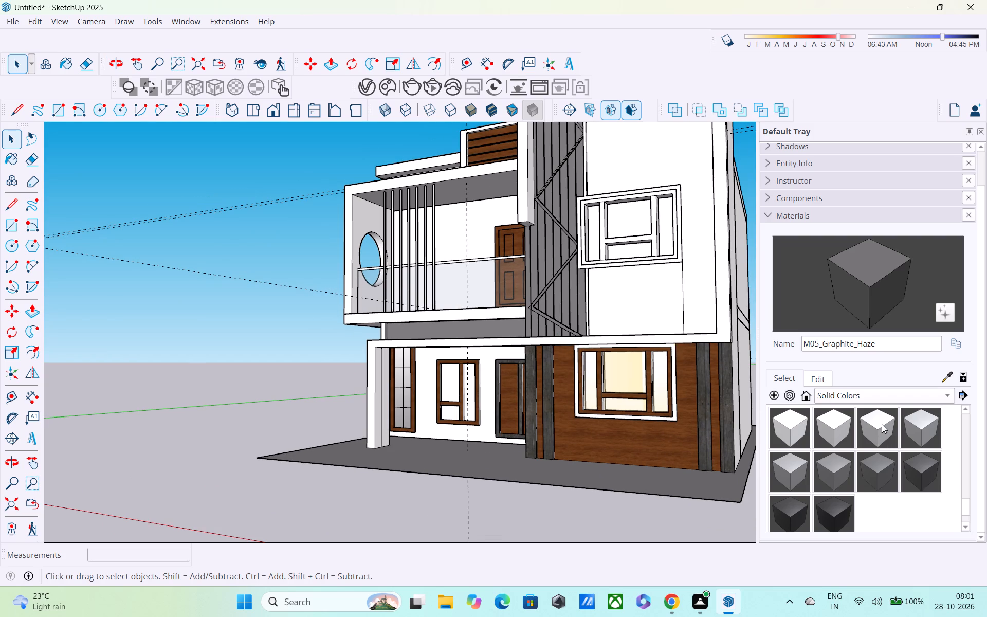
# Paint the upper-floor wall around the window and the wall strip beneath the balcony with M02_Ash_Whisper.
pyautogui.click(882, 424)
pyautogui.click(616, 314)
pyautogui.click(687, 294)
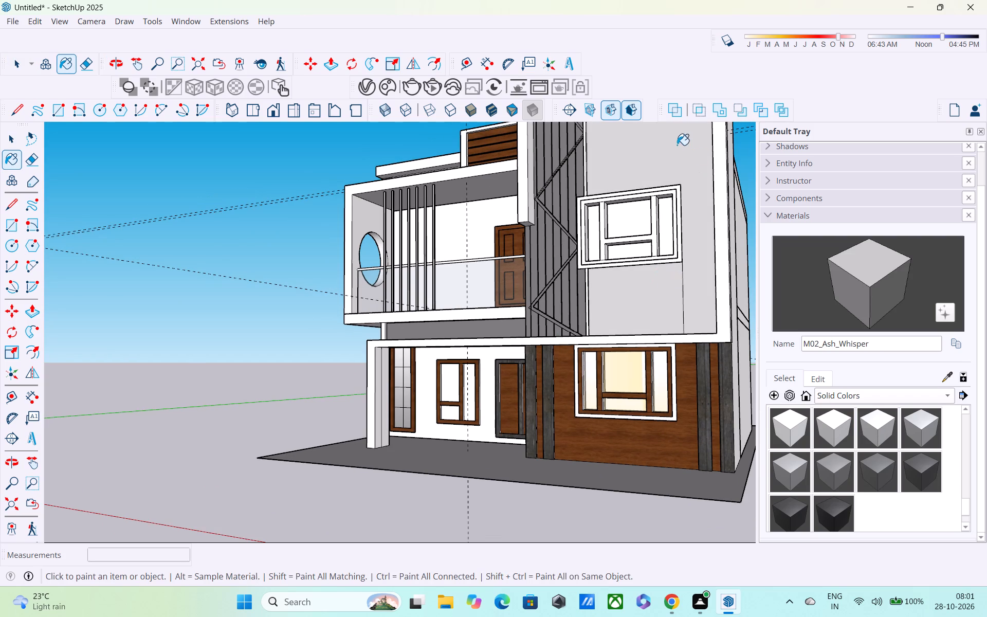
pyautogui.moveTo(648, 206); pyautogui.dragTo(685, 256, button='middle')
pyautogui.scroll(2, 528, 299)
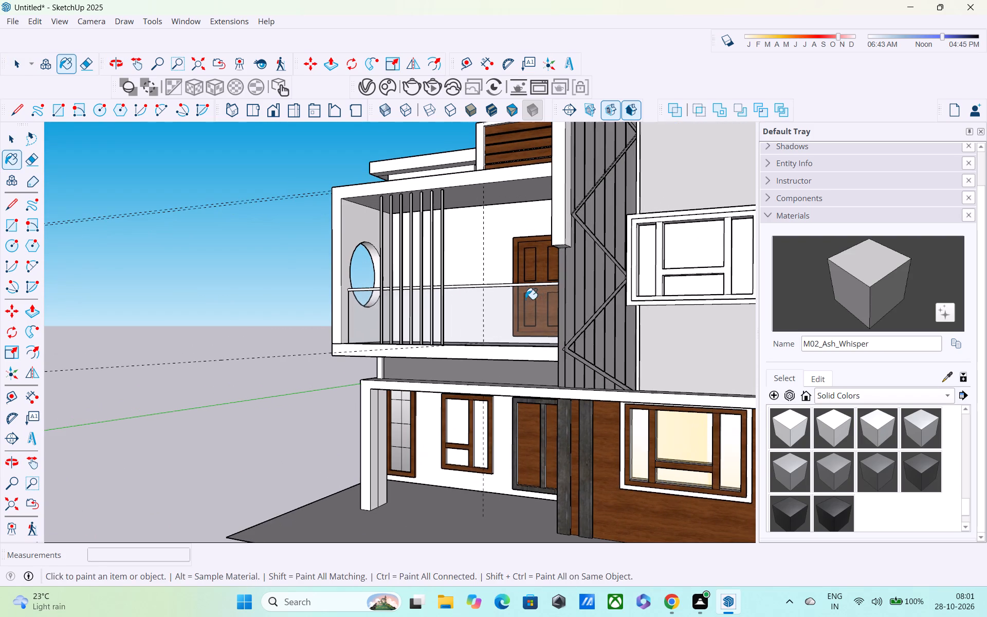
pyautogui.click(473, 375)
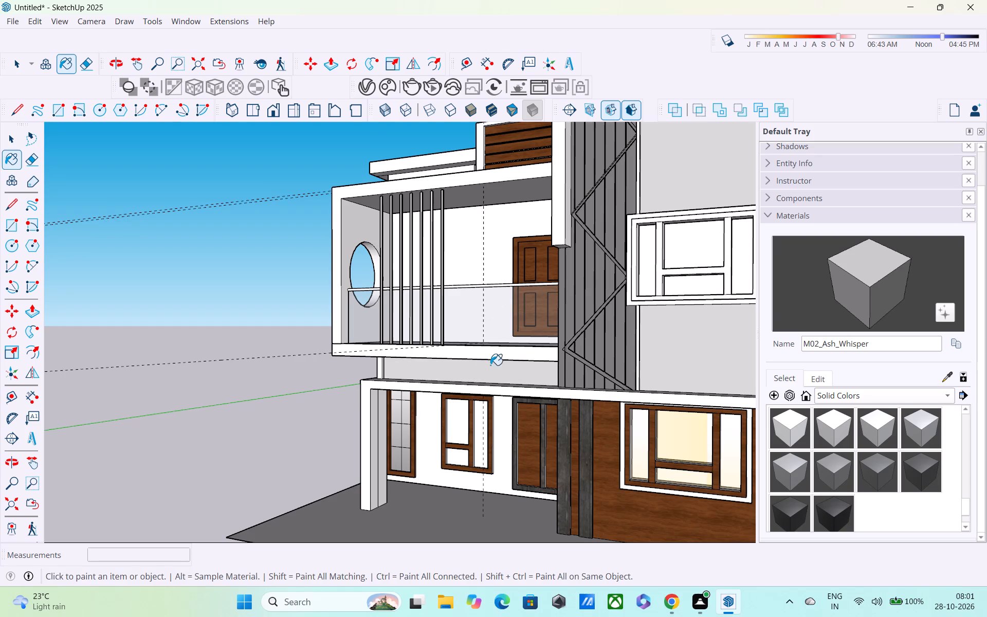
pyautogui.moveTo(491, 365); pyautogui.dragTo(589, 319, button='middle')
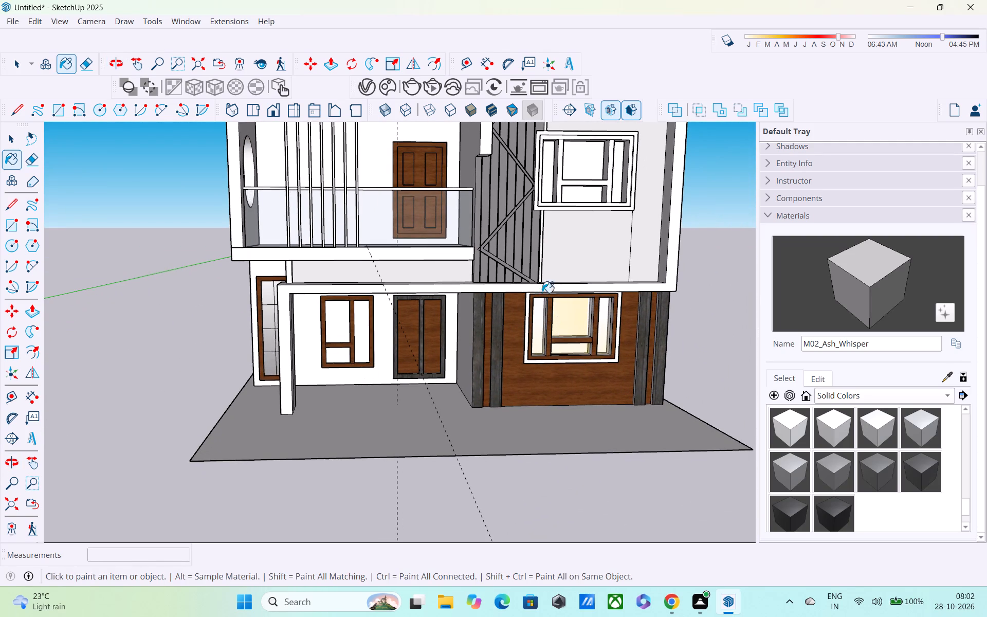
# Paint several vertical strips around the zigzag cladding's lowest bend, including the balcony-side edge strips, with M02_Ash_Whisper.
pyautogui.scroll(3, 527, 278)
pyautogui.click(502, 239)
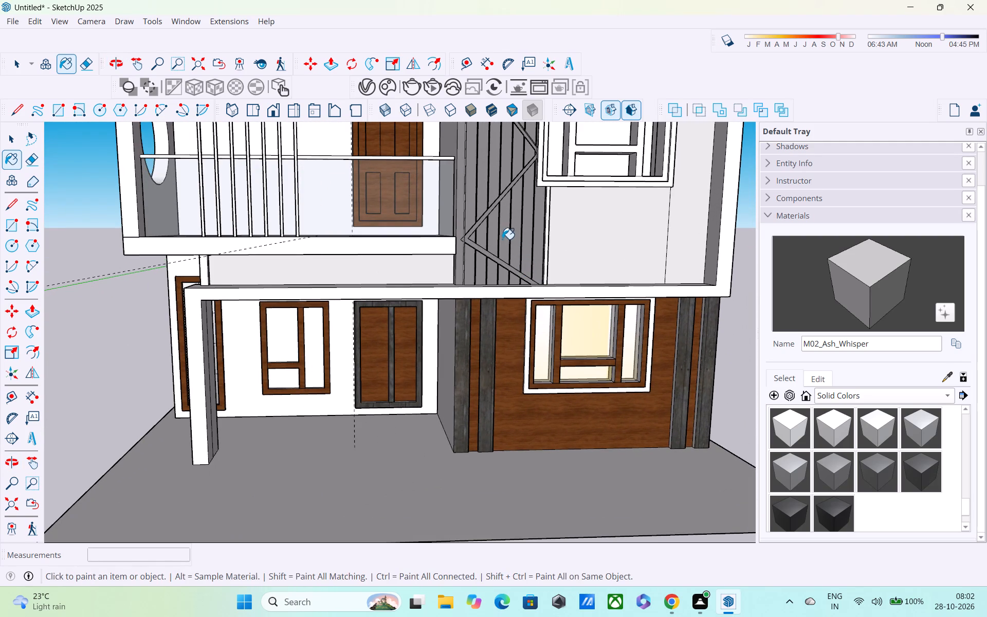
pyautogui.click(488, 223)
pyautogui.click(490, 236)
pyautogui.click(484, 195)
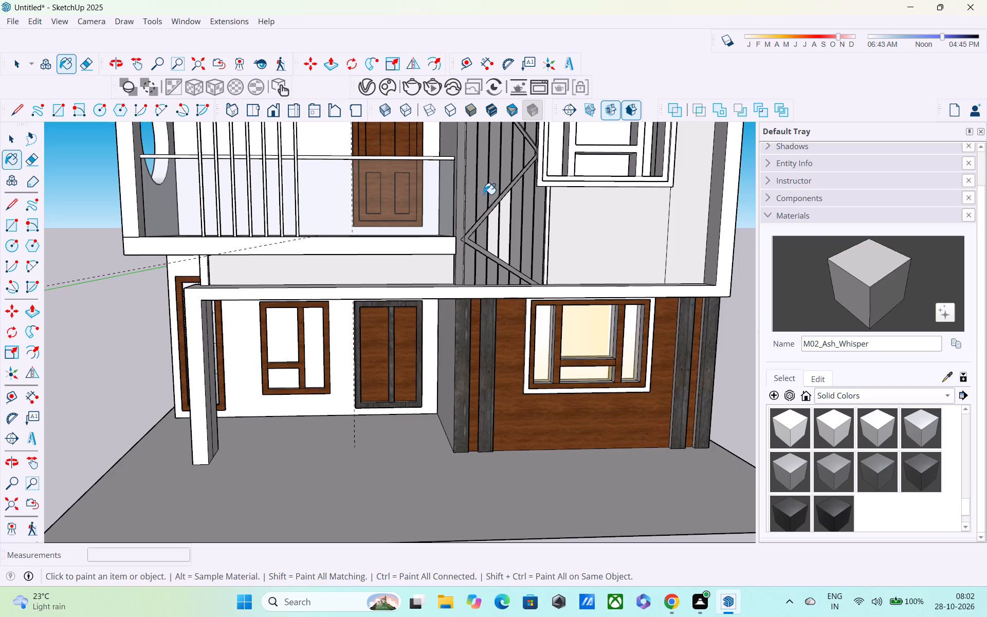
pyautogui.click(468, 193)
pyautogui.click(454, 180)
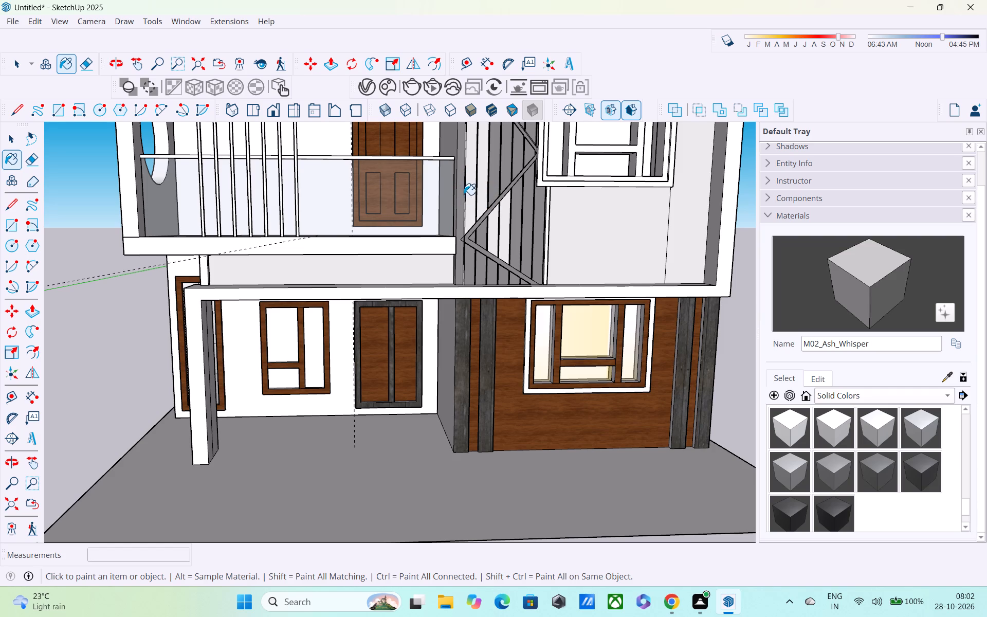
pyautogui.click(459, 186)
pyautogui.click(472, 270)
pyautogui.moveTo(471, 263); pyautogui.dragTo(287, 234, button='middle')
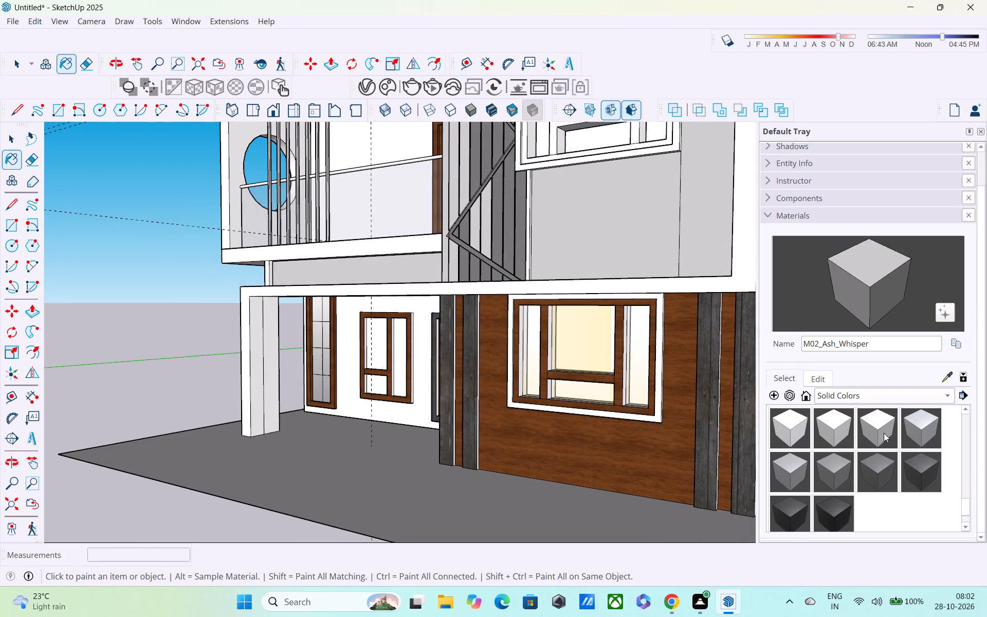
# Paint the cladding strips inside the zigzag's lowest bend and directly above its rising band with M03_Pewter_Shine.
pyautogui.click(921, 421)
pyautogui.click(484, 238)
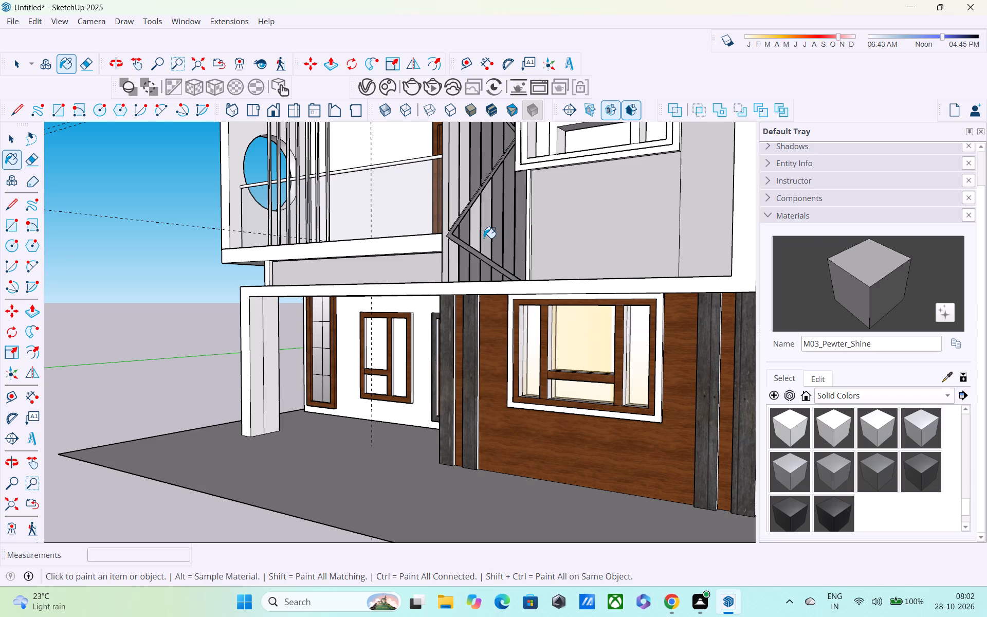
pyautogui.click(477, 231)
pyautogui.moveTo(504, 254); pyautogui.dragTo(744, 277, button='middle')
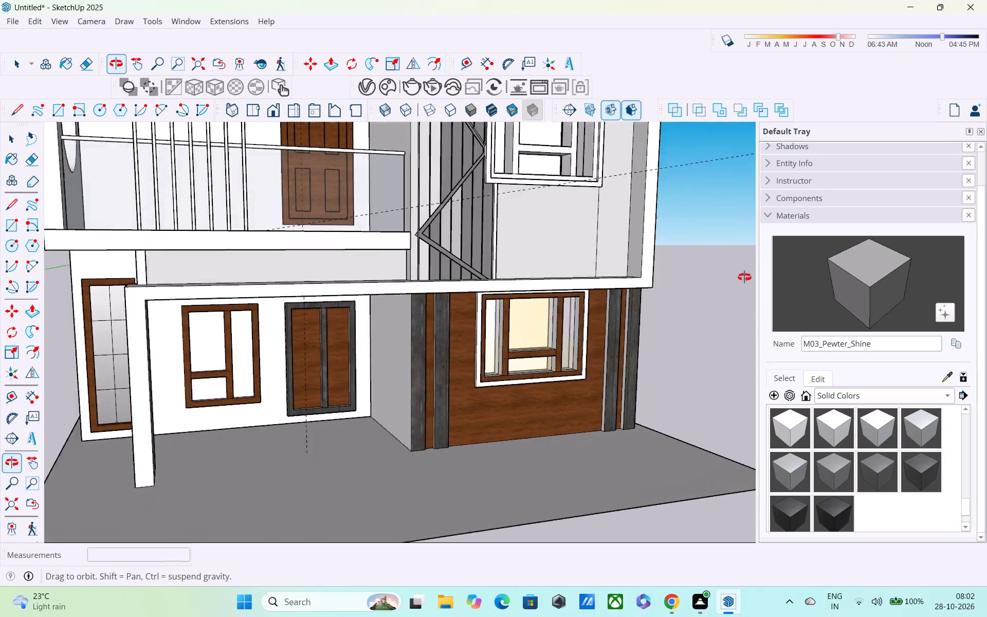
pyautogui.moveTo(744, 277); pyautogui.dragTo(582, 270, button='middle')
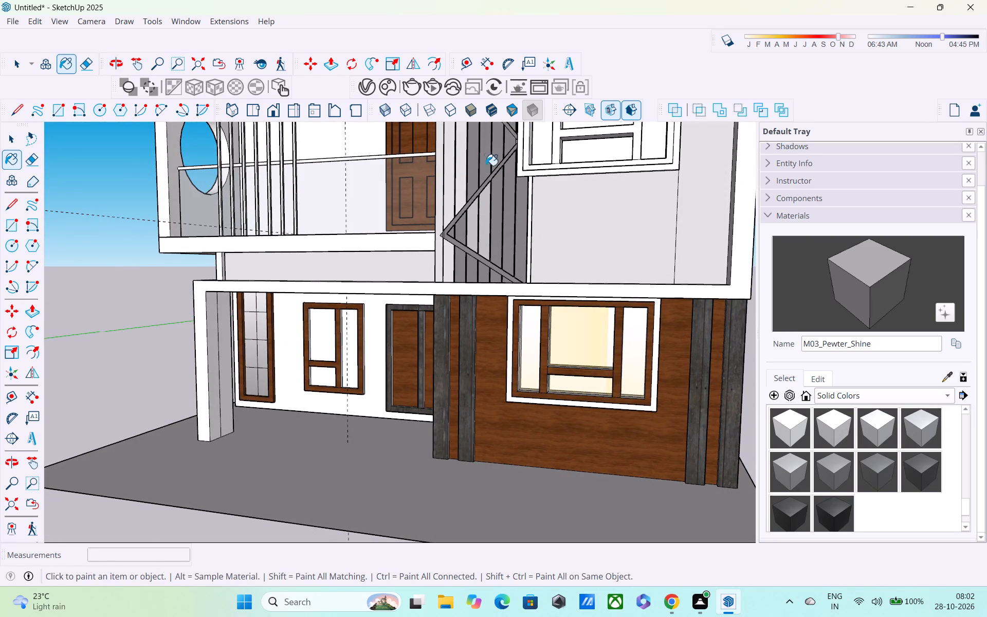
pyautogui.click(476, 152)
pyautogui.click(481, 155)
pyautogui.click(496, 155)
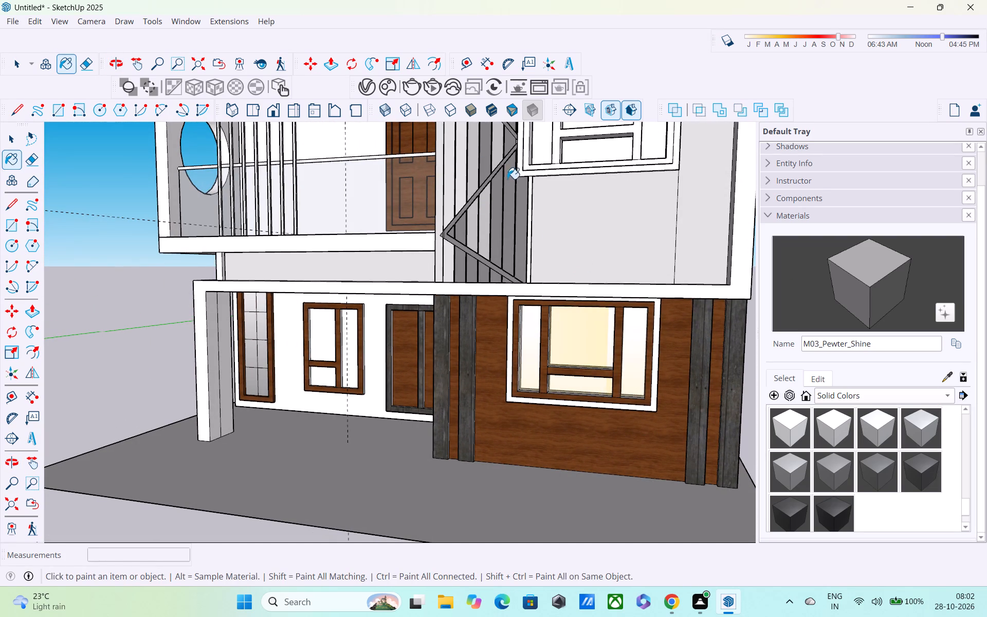
pyautogui.click(508, 181)
pyautogui.click(490, 196)
pyautogui.click(496, 204)
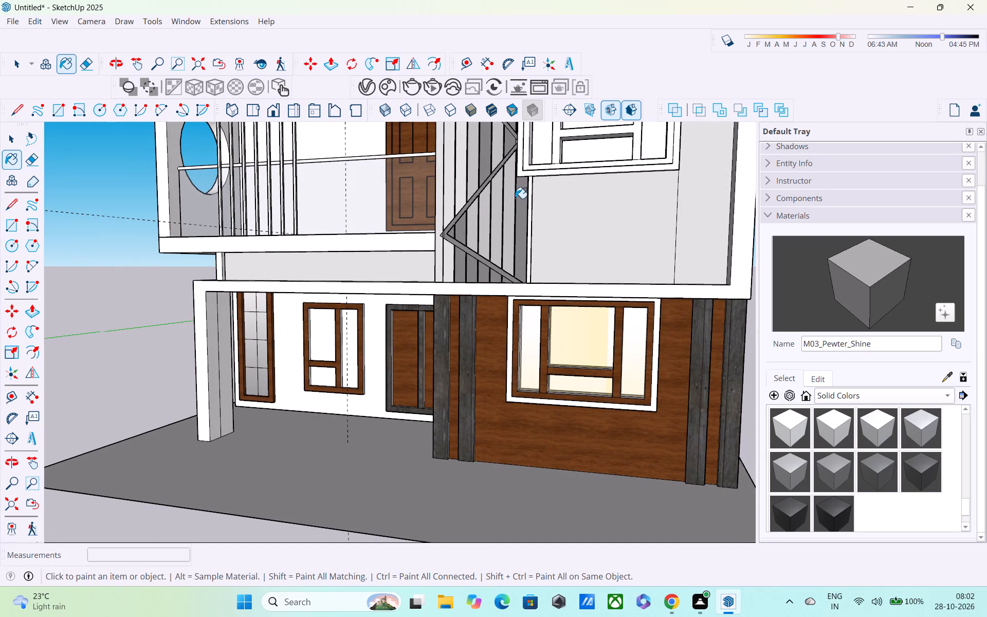
pyautogui.click(521, 194)
# Paint the short cladding strips below the zigzag's lowest diagonal band with M03_Pewter_Shine.
pyautogui.click(506, 284)
pyautogui.click(499, 282)
pyautogui.click(488, 276)
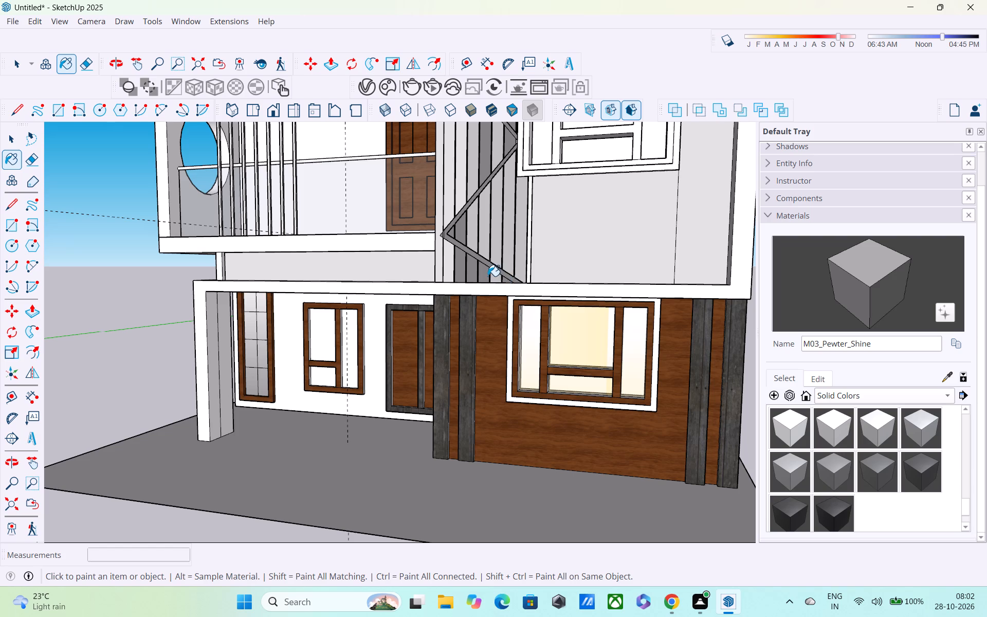
pyautogui.click(478, 274)
pyautogui.click(469, 268)
pyautogui.click(452, 261)
pyautogui.click(459, 267)
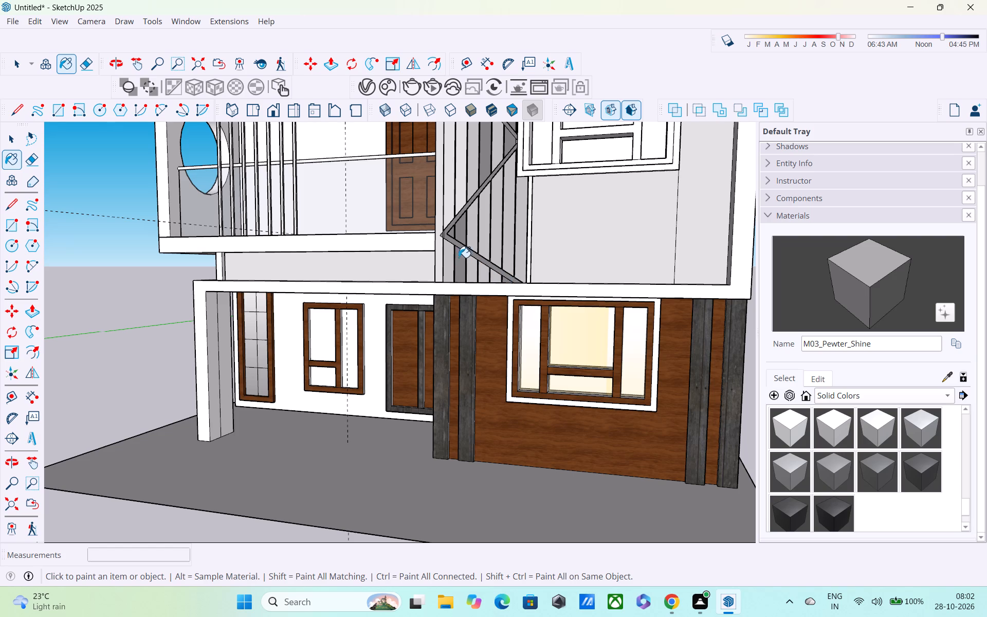
# Paint the diagonal bands at the zigzag's lowest bend, plus the small leftover pieces and corner tip, with M03_Pewter_Shine.
pyautogui.click(456, 239)
pyautogui.click(450, 226)
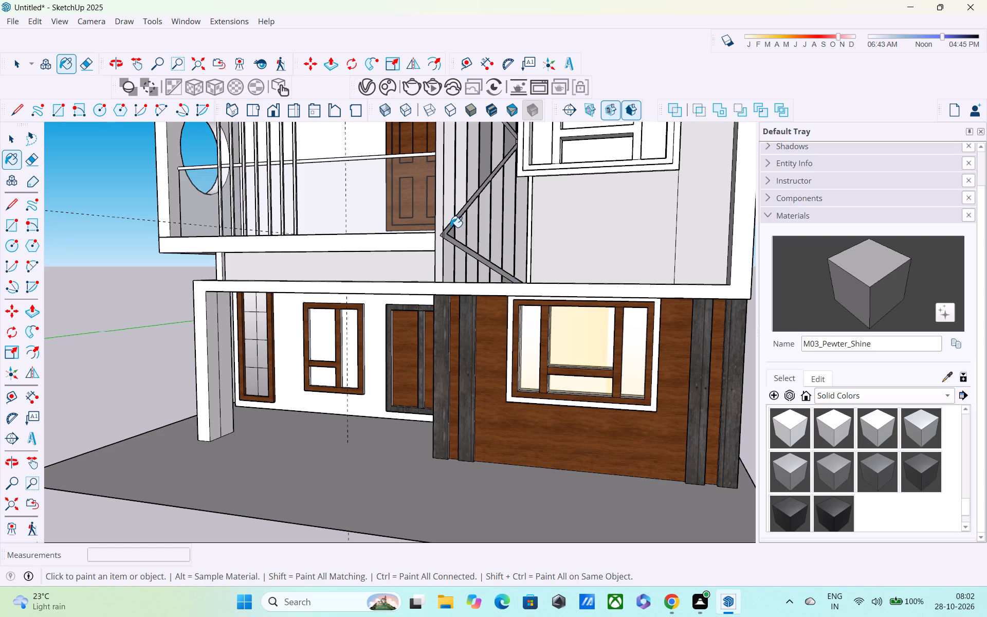
pyautogui.click(450, 227)
pyautogui.scroll(7, 453, 231)
pyautogui.click(452, 231)
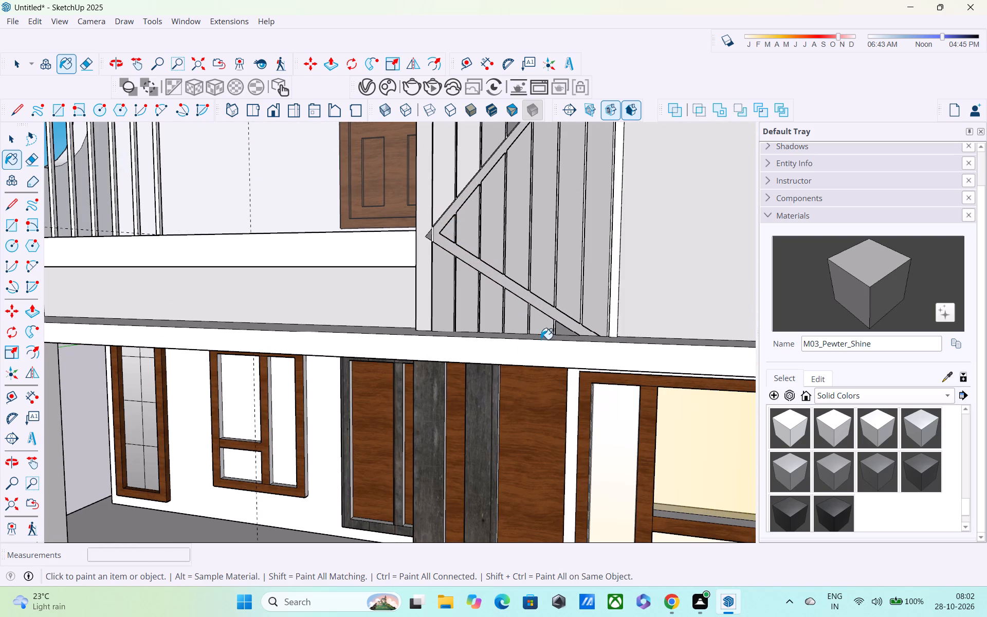
pyautogui.click(560, 333)
pyautogui.moveTo(550, 299); pyautogui.dragTo(550, 360, button='middle')
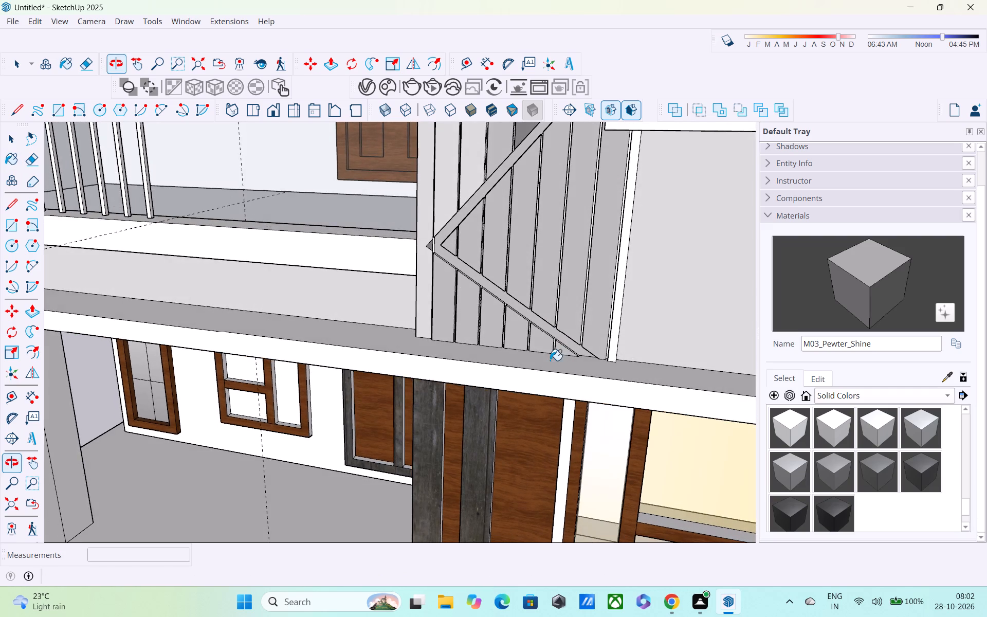
pyautogui.scroll(-3, 552, 350)
pyautogui.moveTo(553, 349); pyautogui.dragTo(558, 384, button='middle')
pyautogui.keyDown('shift'); pyautogui.scroll(4, 556, 379); pyautogui.keyUp('shift')
pyautogui.scroll(4, 453, 290)
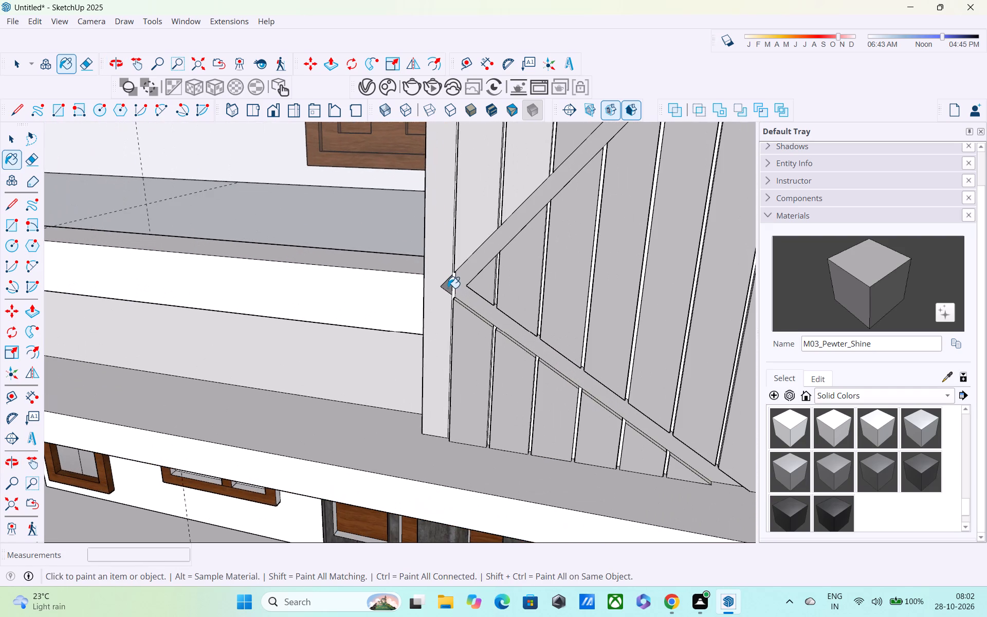
pyautogui.click(448, 288)
# Paint the cladding strips and diagonal band around the zigzag's window-side bend with M03_Pewter_Shine.
pyautogui.keyDown('shift'); pyautogui.moveTo(541, 283); pyautogui.dragTo(446, 426, button='middle'); pyautogui.keyUp('shift')
pyautogui.click(557, 178)
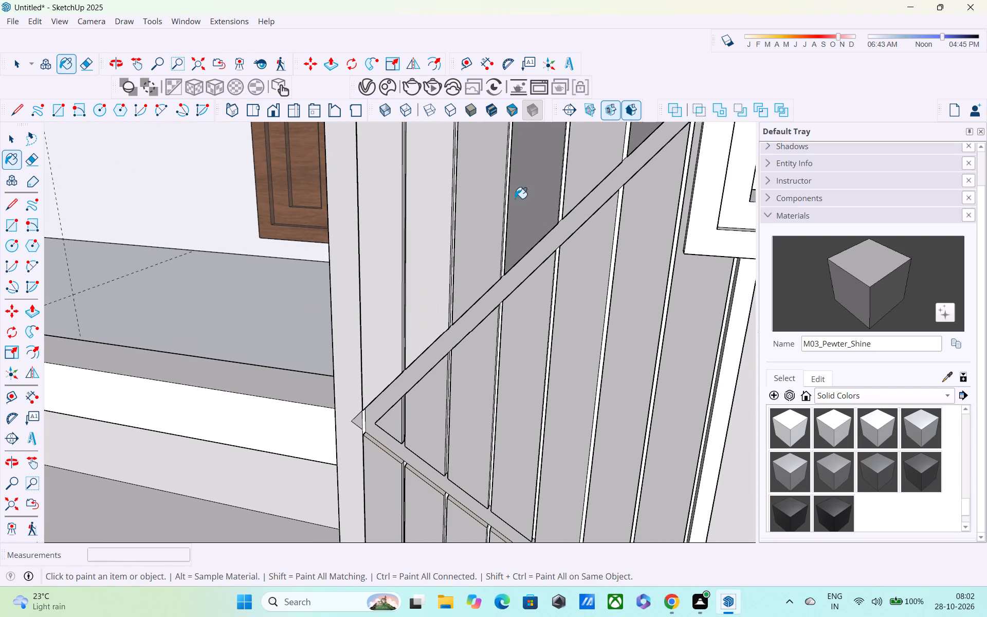
pyautogui.click(435, 196)
pyautogui.click(374, 203)
pyautogui.keyDown('shift'); pyautogui.moveTo(407, 235); pyautogui.dragTo(293, 431, button='middle'); pyautogui.keyUp('shift')
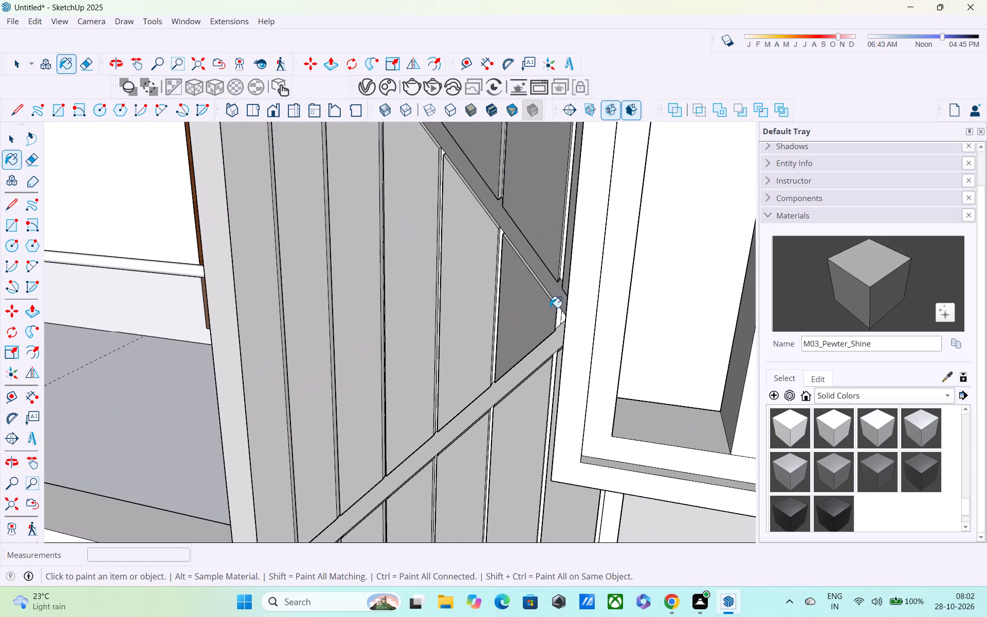
pyautogui.click(529, 303)
pyautogui.click(531, 272)
pyautogui.click(527, 256)
pyautogui.click(535, 232)
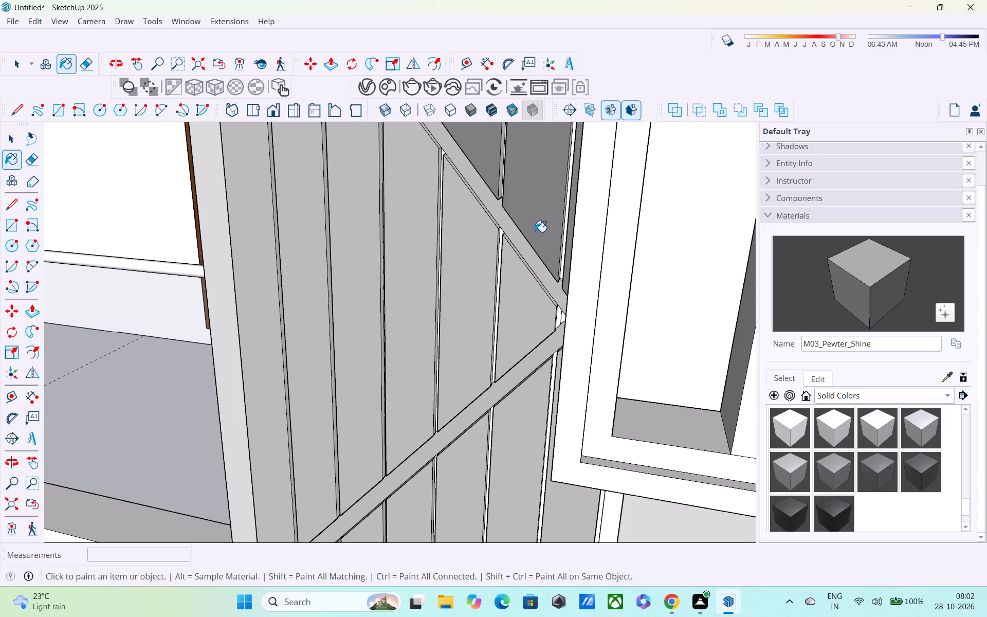
pyautogui.click(569, 242)
pyautogui.click(485, 165)
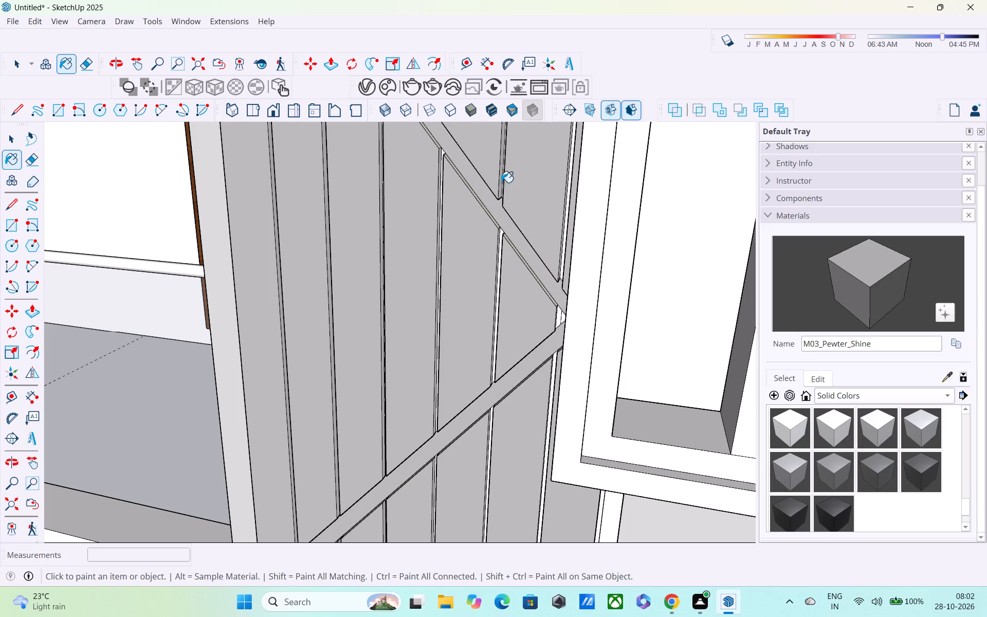
# Paint the strips and band pieces around the zigzag's upper bend beside the white column with M03_Pewter_Shine.
pyautogui.keyDown('shift'); pyautogui.moveTo(509, 203); pyautogui.dragTo(535, 405, button='middle'); pyautogui.keyUp('shift')
pyautogui.click(434, 248)
pyautogui.click(392, 190)
pyautogui.keyDown('shift'); pyautogui.moveTo(411, 226); pyautogui.dragTo(481, 424, button='middle'); pyautogui.keyUp('shift')
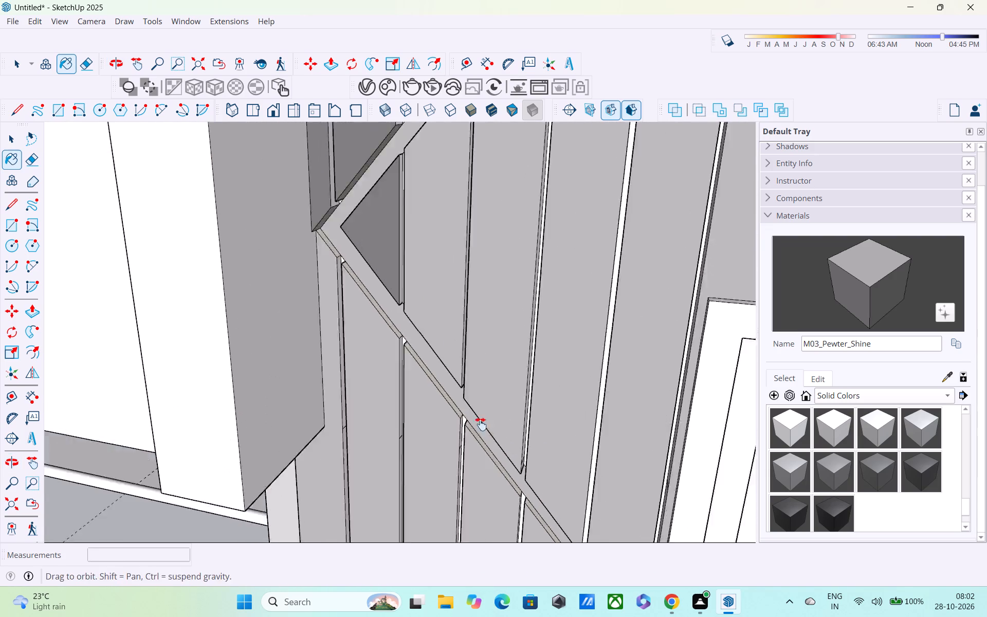
pyautogui.keyDown('shift'); pyautogui.moveTo(481, 424); pyautogui.dragTo(497, 491, button='middle'); pyautogui.keyUp('shift')
pyautogui.click(412, 356)
pyautogui.click(340, 294)
pyautogui.click(382, 255)
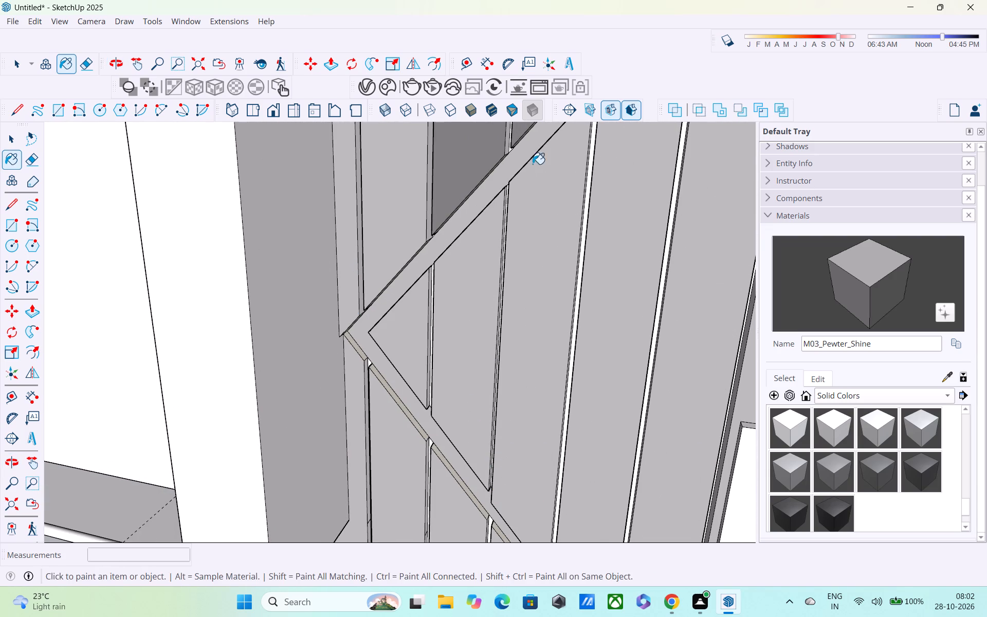
pyautogui.click(483, 157)
# Paint the strips above the upper rising band, up to the next window-side bend, with M03_Pewter_Shine.
pyautogui.moveTo(496, 188); pyautogui.dragTo(389, 531, button='middle')
pyautogui.click(409, 376)
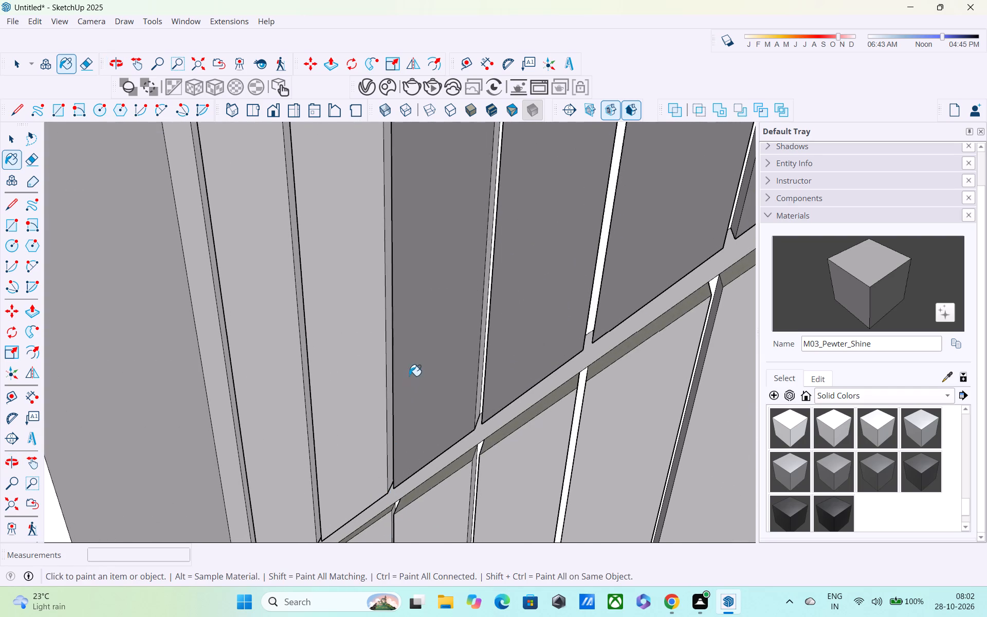
pyautogui.click(499, 323)
pyautogui.click(669, 234)
pyautogui.keyDown('shift'); pyautogui.moveTo(664, 260); pyautogui.dragTo(337, 489, button='middle'); pyautogui.keyUp('shift')
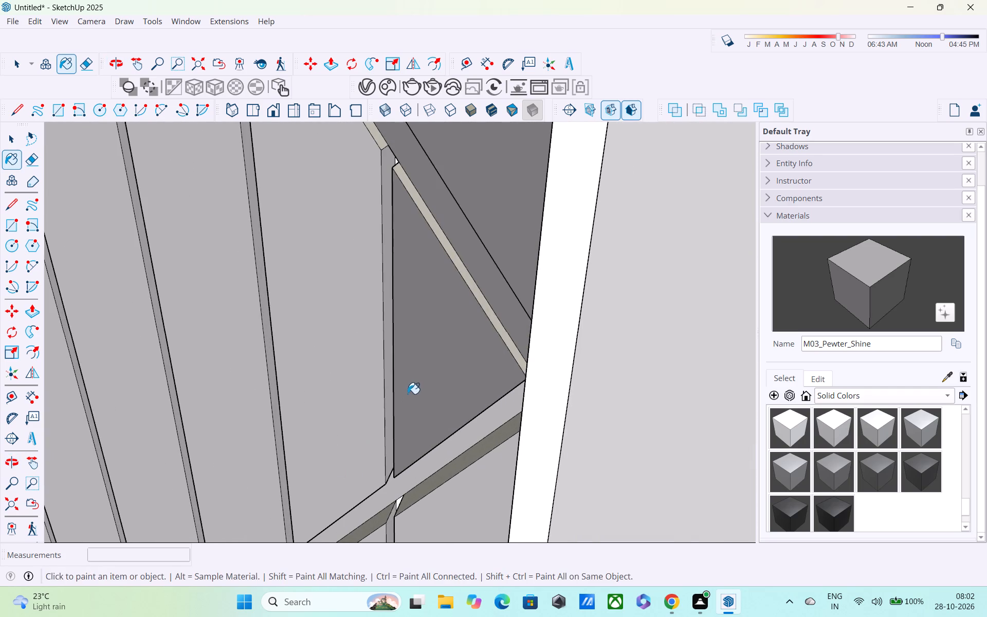
pyautogui.click(408, 392)
# Paint the rising band's underside and the strip and band face at the upper window-side bend with M03_Pewter_Shine.
pyautogui.keyDown('shift'); pyautogui.moveTo(459, 488); pyautogui.dragTo(482, 298, button='middle'); pyautogui.keyUp('shift')
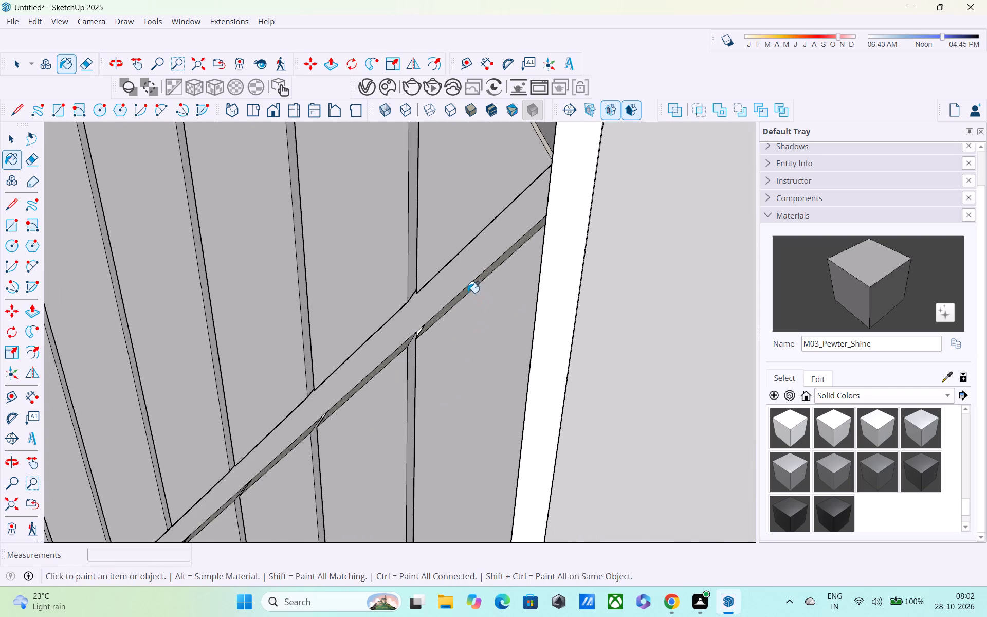
pyautogui.click(467, 293)
pyautogui.keyDown('shift'); pyautogui.moveTo(460, 312); pyautogui.dragTo(572, 291, button='middle'); pyautogui.keyUp('shift')
pyautogui.moveTo(524, 318); pyautogui.dragTo(554, 387, button='middle')
pyautogui.scroll(2, 497, 374)
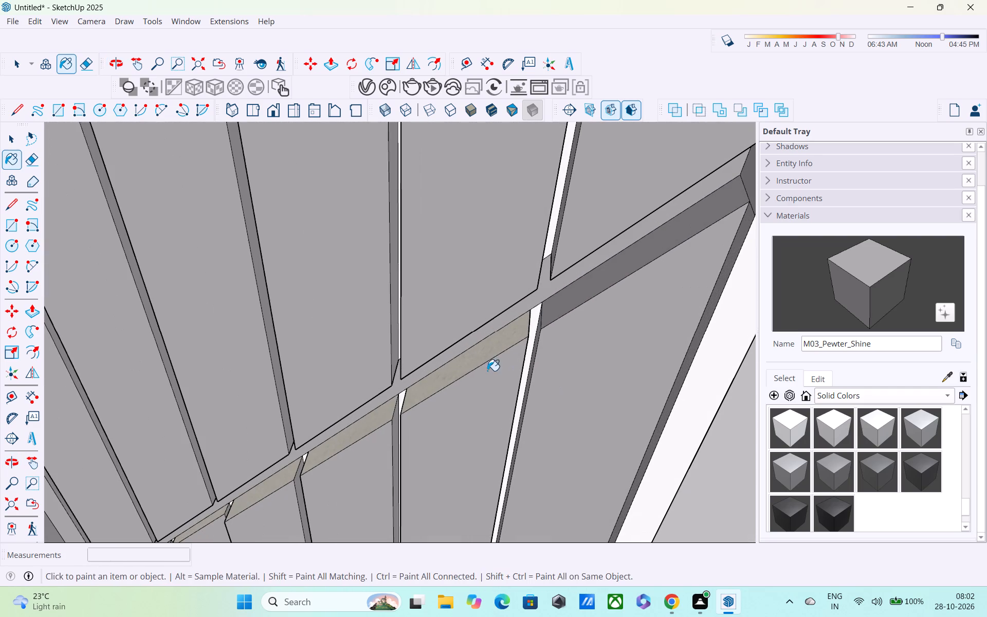
pyautogui.keyDown('shift'); pyautogui.scroll(-1, 480, 360); pyautogui.keyUp('shift')
pyautogui.keyDown('shift'); pyautogui.moveTo(465, 386); pyautogui.dragTo(311, 507, button='middle'); pyautogui.keyUp('shift')
pyautogui.keyDown('shift'); pyautogui.scroll(-1, 312, 507); pyautogui.keyUp('shift')
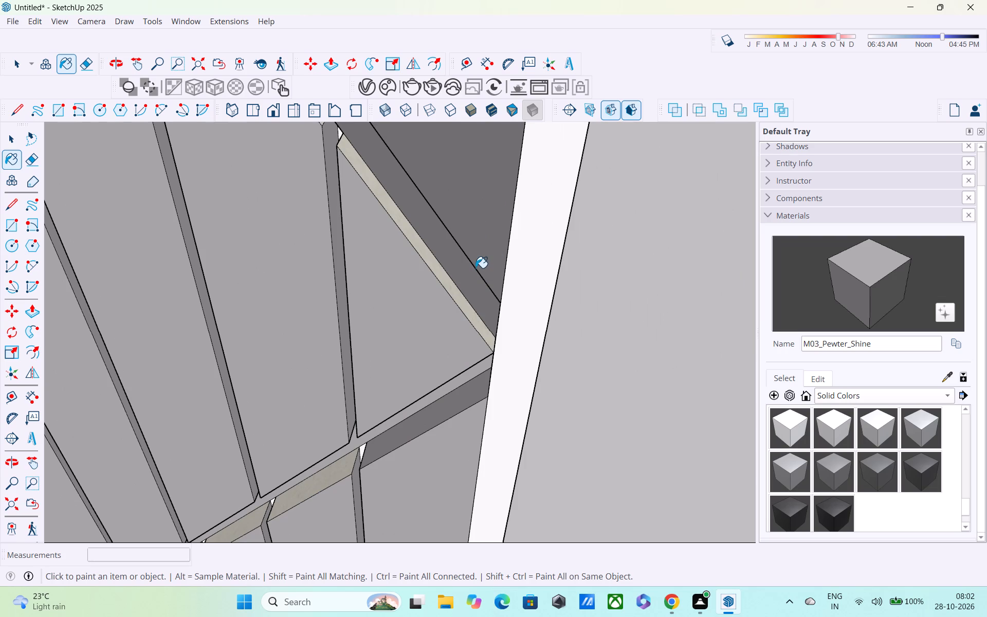
pyautogui.click(476, 268)
pyautogui.click(471, 242)
pyautogui.click(452, 263)
# Paint the remaining darker strips above the zigzag's topmost diagonal band with M03_Pewter_Shine.
pyautogui.moveTo(463, 284); pyautogui.dragTo(472, 400, button='middle')
pyautogui.scroll(-6, 460, 386)
pyautogui.moveTo(388, 377); pyautogui.dragTo(483, 176, button='middle')
pyautogui.keyDown('shift'); pyautogui.scroll(-3, 487, 179); pyautogui.keyUp('shift')
pyautogui.scroll(-2, 466, 260)
pyautogui.keyDown('shift'); pyautogui.moveTo(466, 260); pyautogui.dragTo(526, 492, button='middle'); pyautogui.keyUp('shift')
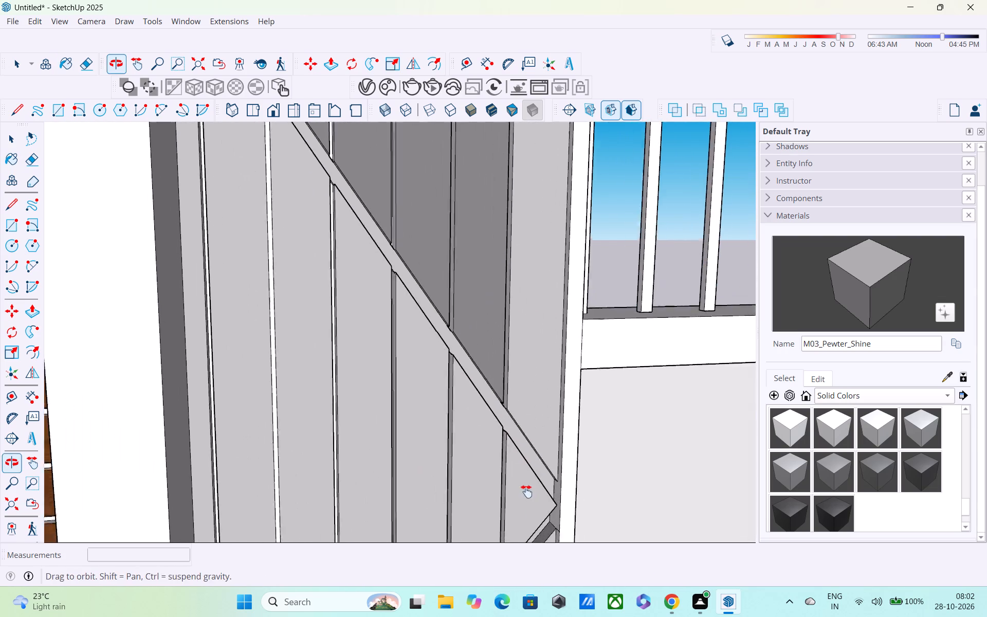
pyautogui.keyDown('shift'); pyautogui.moveTo(526, 492); pyautogui.dragTo(537, 521, button='middle'); pyautogui.keyUp('shift')
pyautogui.click(513, 324)
pyautogui.click(464, 279)
# Inspect the zigzag cladding from the parapet down, then the whole front elevation, for faces left unpainted.
pyautogui.keyDown('shift'); pyautogui.moveTo(478, 327); pyautogui.dragTo(544, 468, button='middle'); pyautogui.keyUp('shift')
pyautogui.scroll(-3, 509, 381)
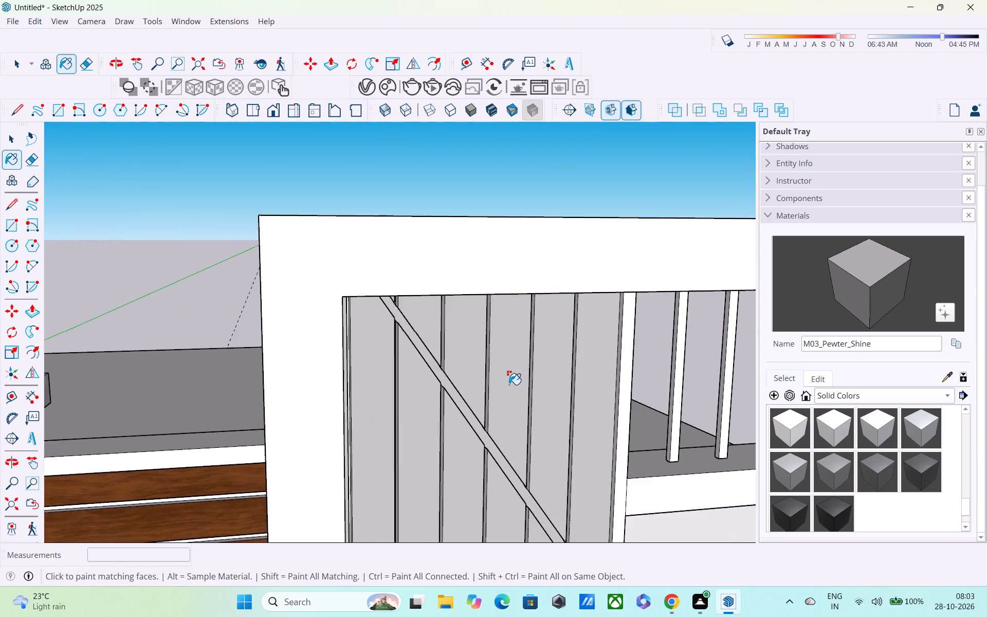
pyautogui.moveTo(504, 385); pyautogui.dragTo(484, 221, button='middle')
pyautogui.keyDown('shift'); pyautogui.scroll(1, 484, 221); pyautogui.keyUp('shift')
pyautogui.scroll(-5, 485, 226)
pyautogui.scroll(-2, 499, 337)
pyautogui.moveTo(503, 348); pyautogui.dragTo(503, 178, button='middle')
pyautogui.keyDown('shift'); pyautogui.scroll(1, 503, 179); pyautogui.keyUp('shift')
pyautogui.scroll(-5, 504, 208)
pyautogui.keyDown('shift'); pyautogui.moveTo(510, 360); pyautogui.dragTo(511, 160, button='middle'); pyautogui.keyUp('shift')
pyautogui.keyDown('shift'); pyautogui.scroll(2, 511, 160); pyautogui.keyUp('shift')
pyautogui.scroll(-4, 512, 192)
pyautogui.scroll(-1, 519, 321)
pyautogui.moveTo(519, 329); pyautogui.dragTo(433, 356, button='middle')
pyautogui.scroll(-5, 431, 347)
pyautogui.moveTo(438, 377); pyautogui.dragTo(447, 311, button='middle')
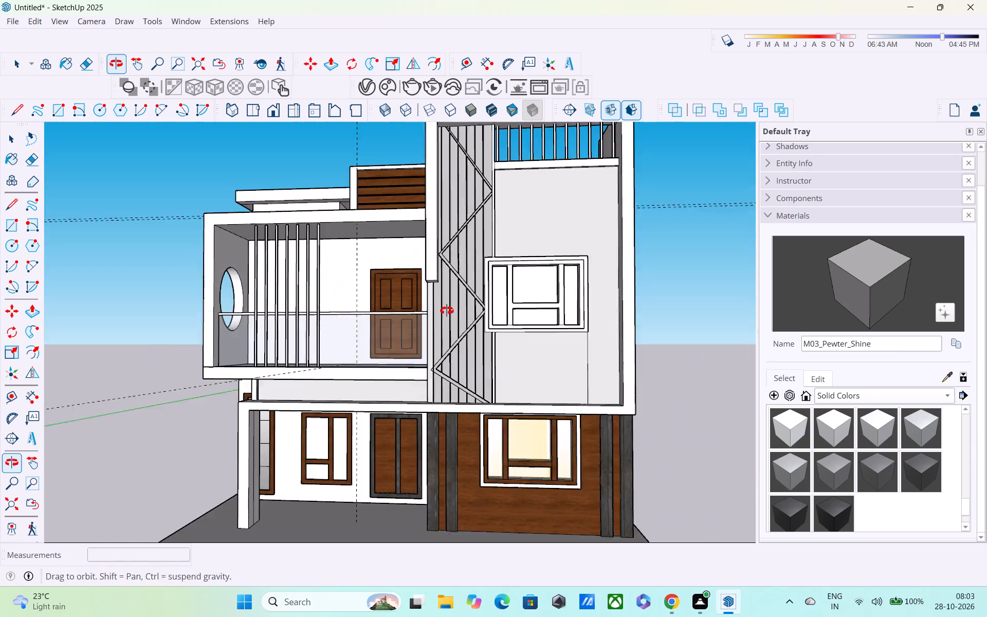
pyautogui.moveTo(447, 311); pyautogui.dragTo(447, 306, button='middle')
pyautogui.scroll(1, 447, 306)
pyautogui.scroll(-3, 448, 316)
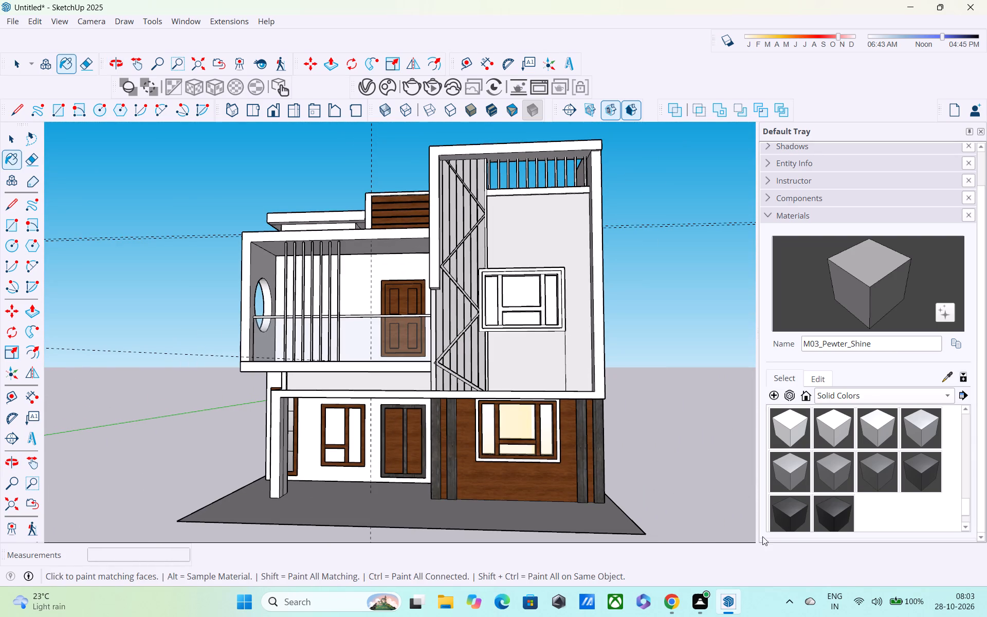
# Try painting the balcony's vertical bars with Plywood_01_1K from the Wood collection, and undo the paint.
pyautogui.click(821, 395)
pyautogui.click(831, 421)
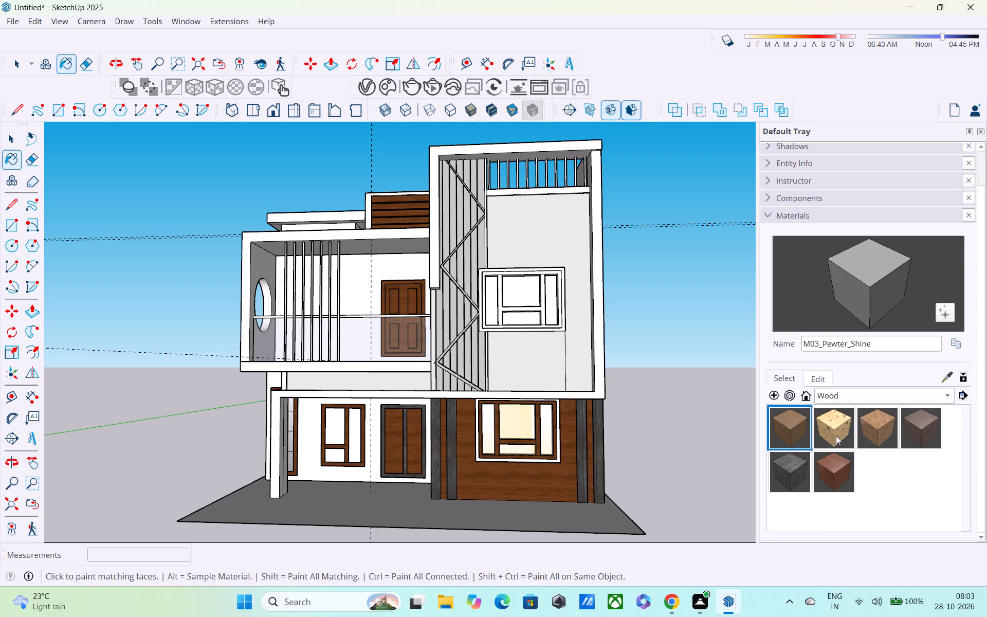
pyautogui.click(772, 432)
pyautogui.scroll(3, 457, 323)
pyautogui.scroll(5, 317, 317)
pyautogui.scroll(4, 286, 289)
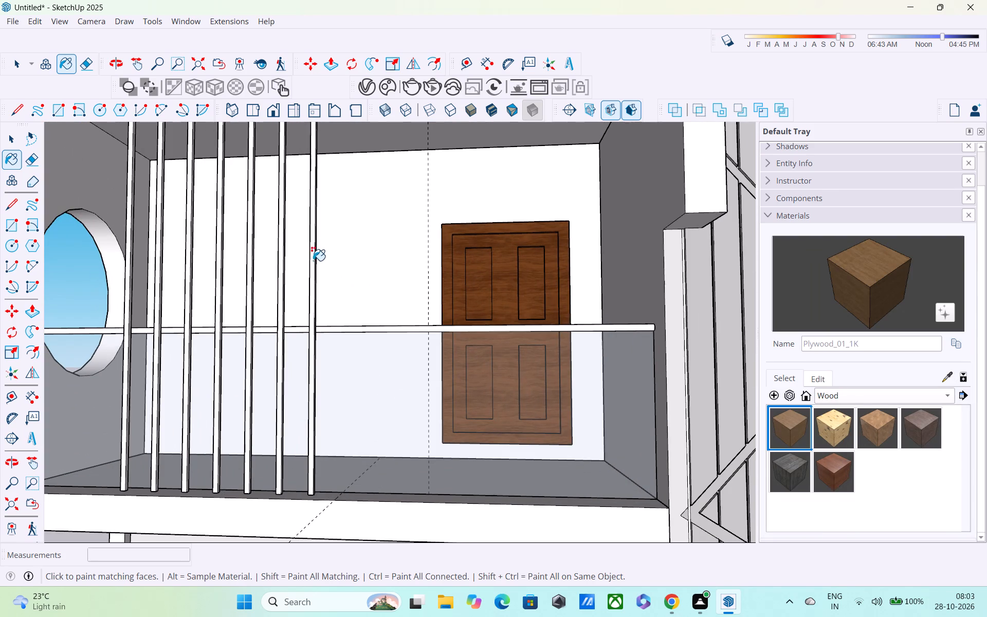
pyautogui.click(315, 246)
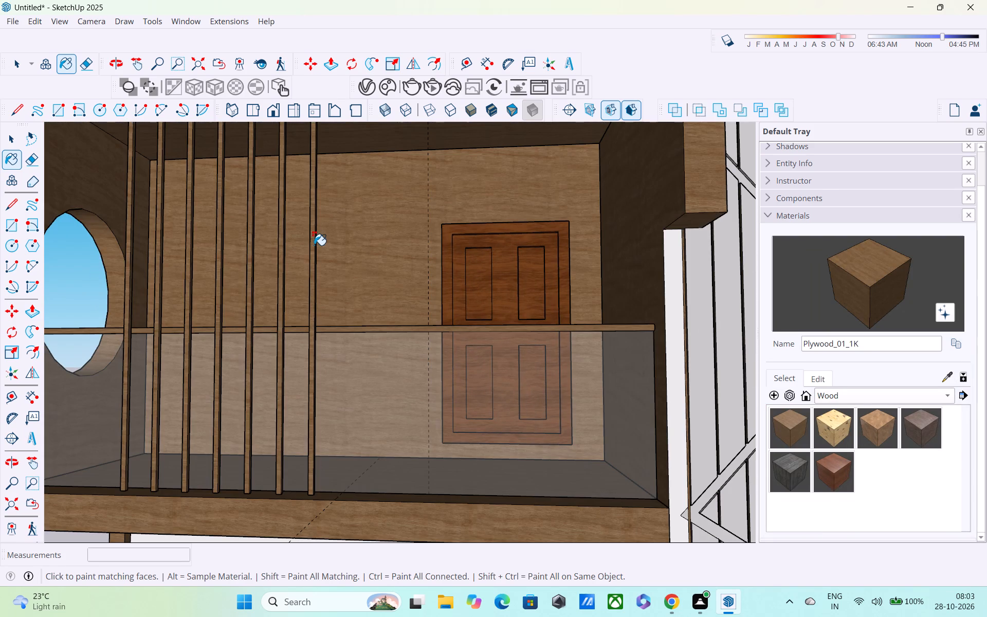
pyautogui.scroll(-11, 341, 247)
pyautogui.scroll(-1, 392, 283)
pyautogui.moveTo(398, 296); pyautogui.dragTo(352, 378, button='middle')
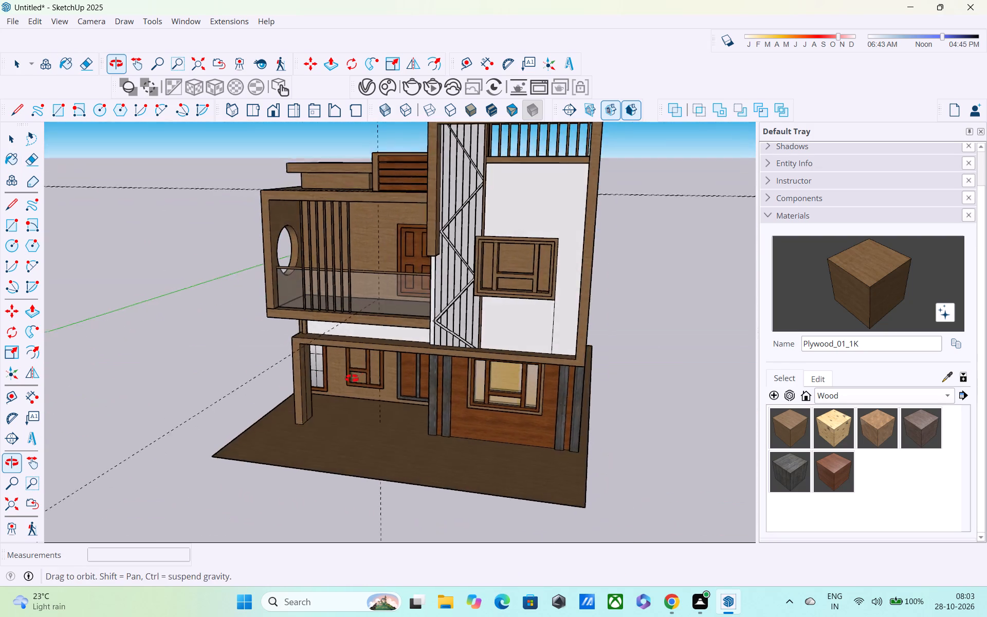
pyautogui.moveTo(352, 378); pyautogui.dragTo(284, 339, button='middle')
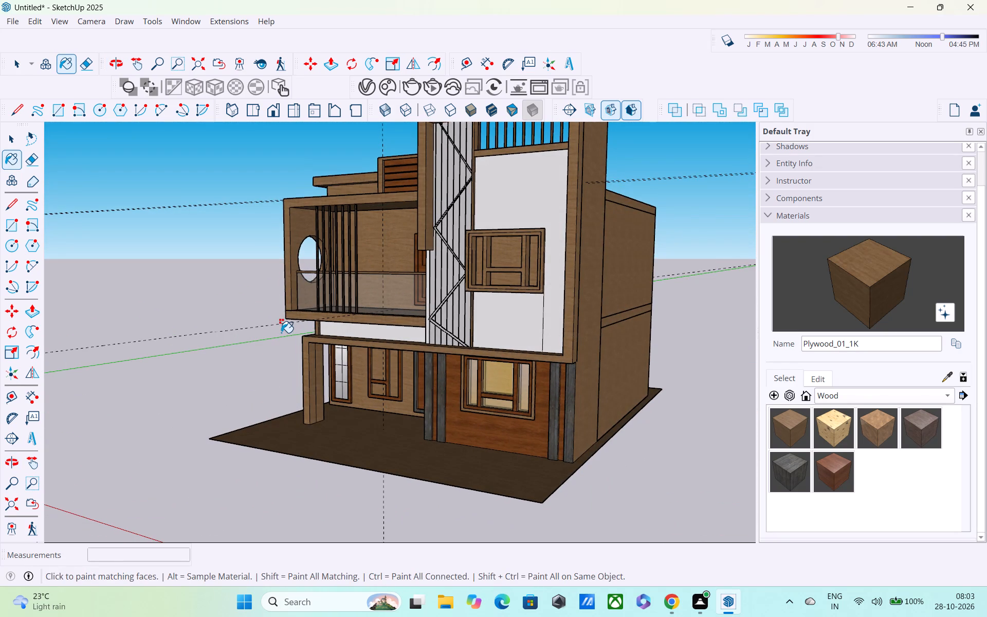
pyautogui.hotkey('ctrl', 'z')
# Paint the balcony's back wall around the door with Plywood_01_1K inside the upper-floor wall group, and leave the group.
pyautogui.press('space')
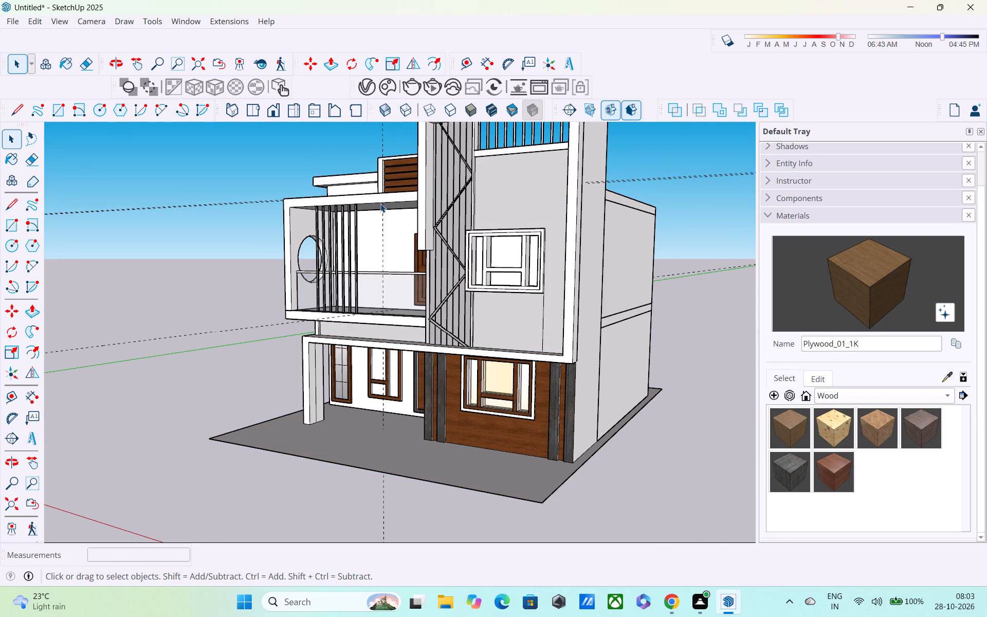
pyautogui.doubleClick(403, 236)
pyautogui.click(853, 256)
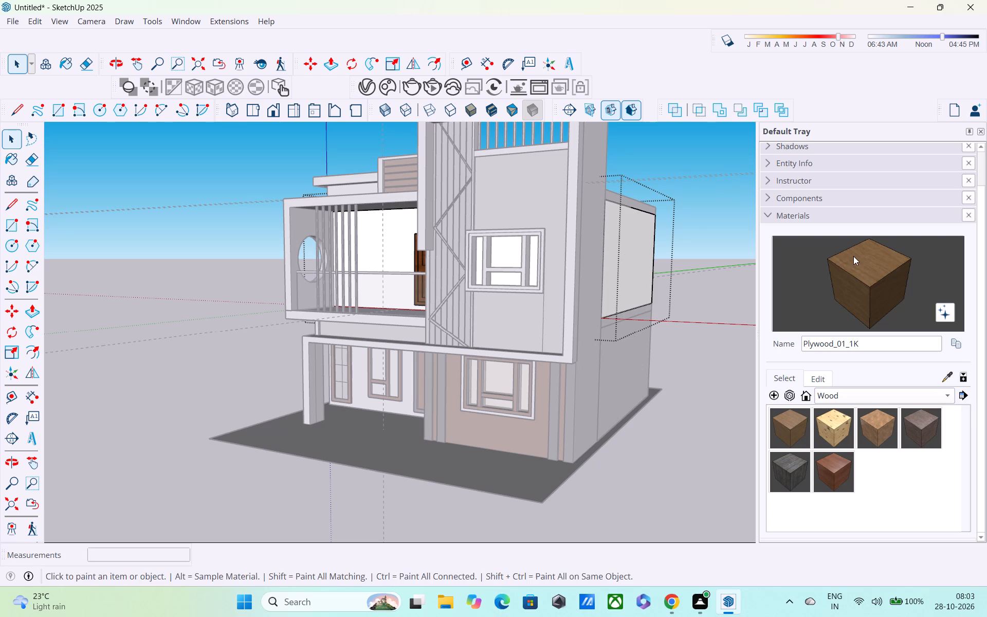
pyautogui.click(387, 232)
pyautogui.scroll(1, 420, 261)
pyautogui.moveTo(431, 266); pyautogui.dragTo(547, 246, button='middle')
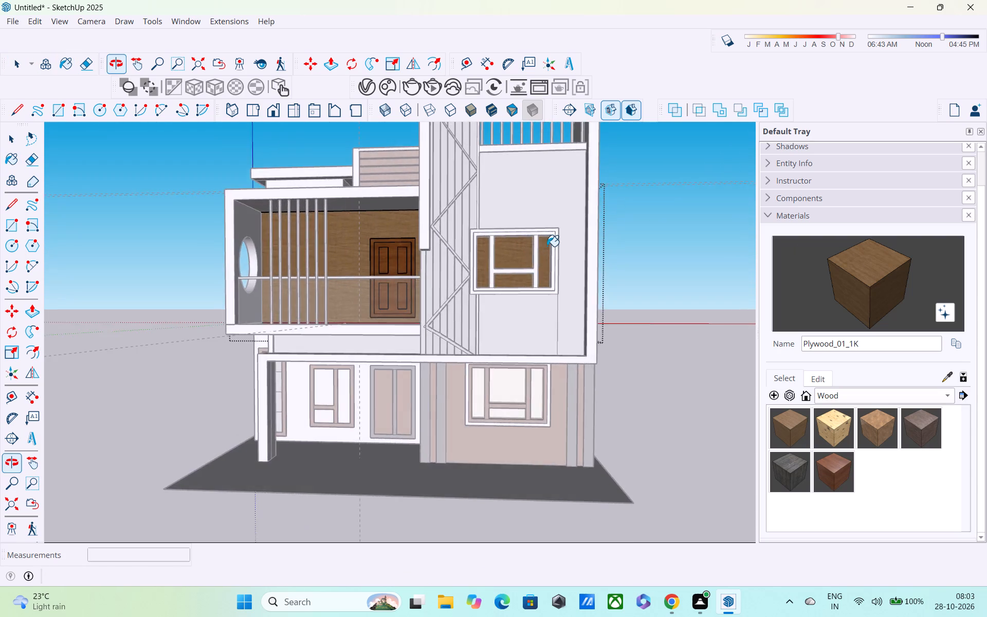
pyautogui.scroll(-9, 544, 243)
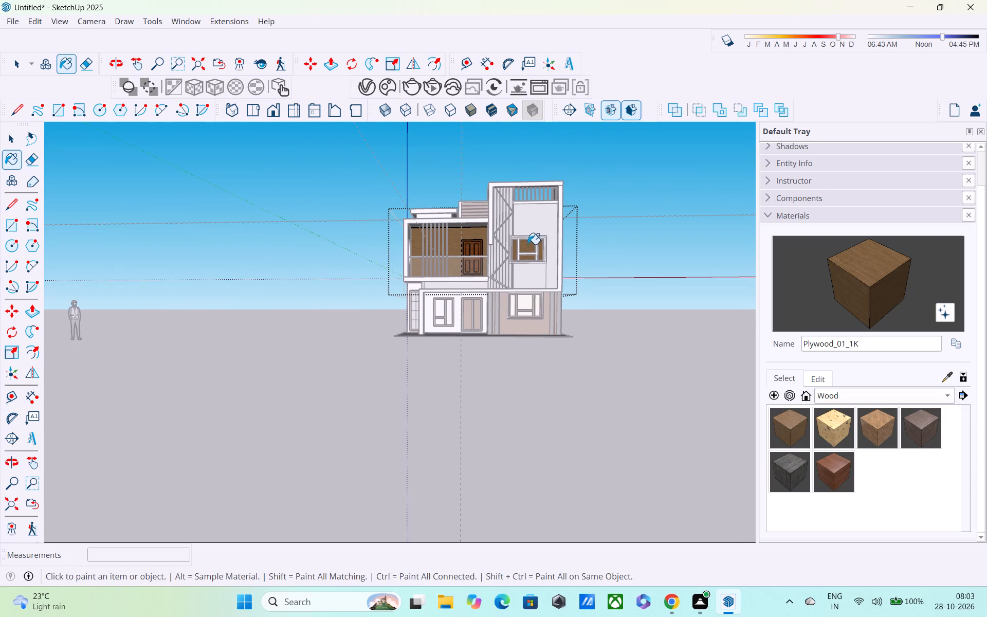
pyautogui.press('space')
pyautogui.click(596, 233)
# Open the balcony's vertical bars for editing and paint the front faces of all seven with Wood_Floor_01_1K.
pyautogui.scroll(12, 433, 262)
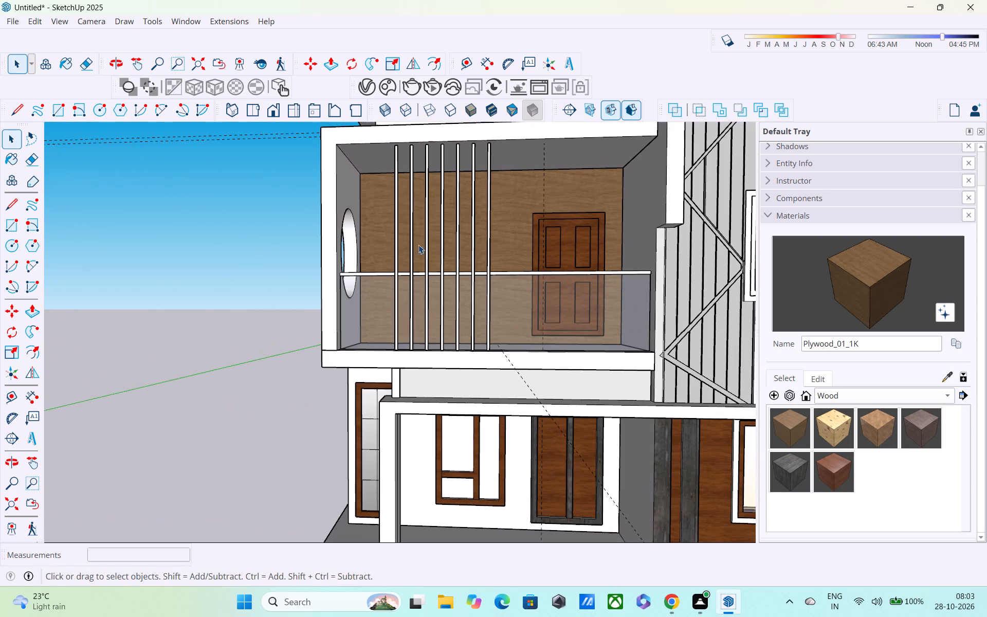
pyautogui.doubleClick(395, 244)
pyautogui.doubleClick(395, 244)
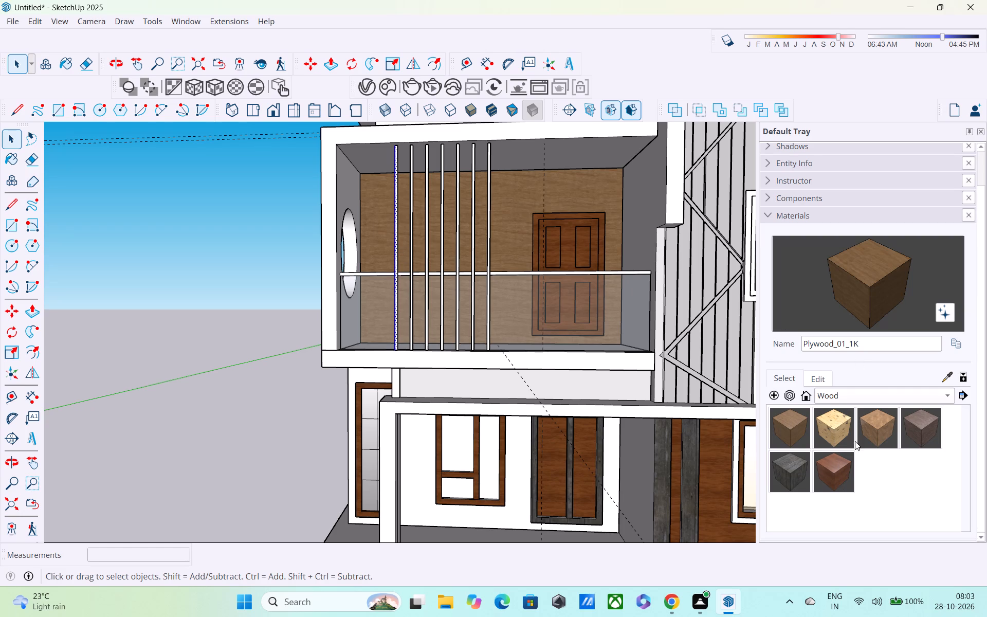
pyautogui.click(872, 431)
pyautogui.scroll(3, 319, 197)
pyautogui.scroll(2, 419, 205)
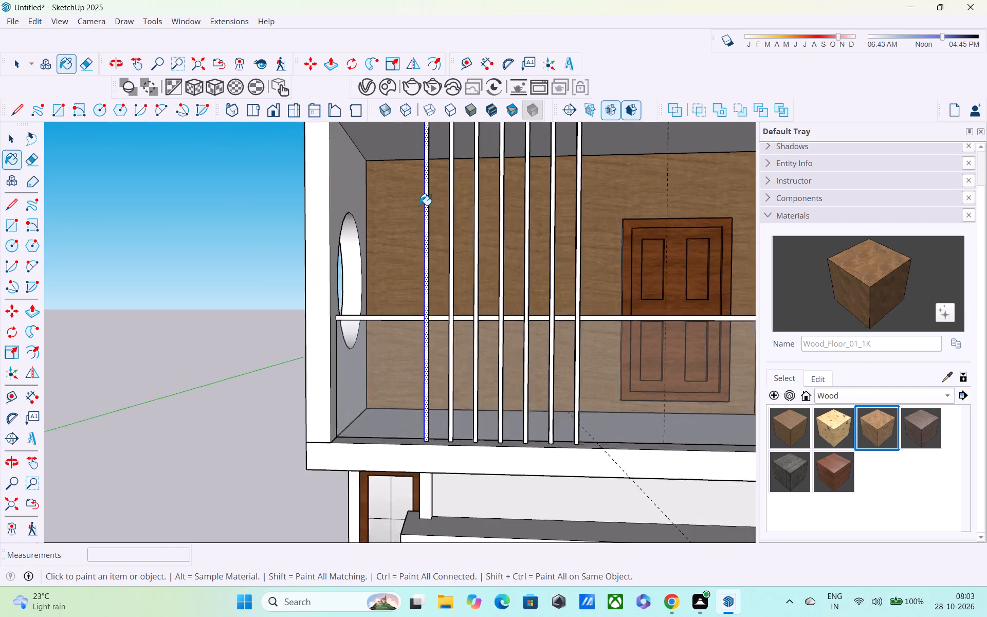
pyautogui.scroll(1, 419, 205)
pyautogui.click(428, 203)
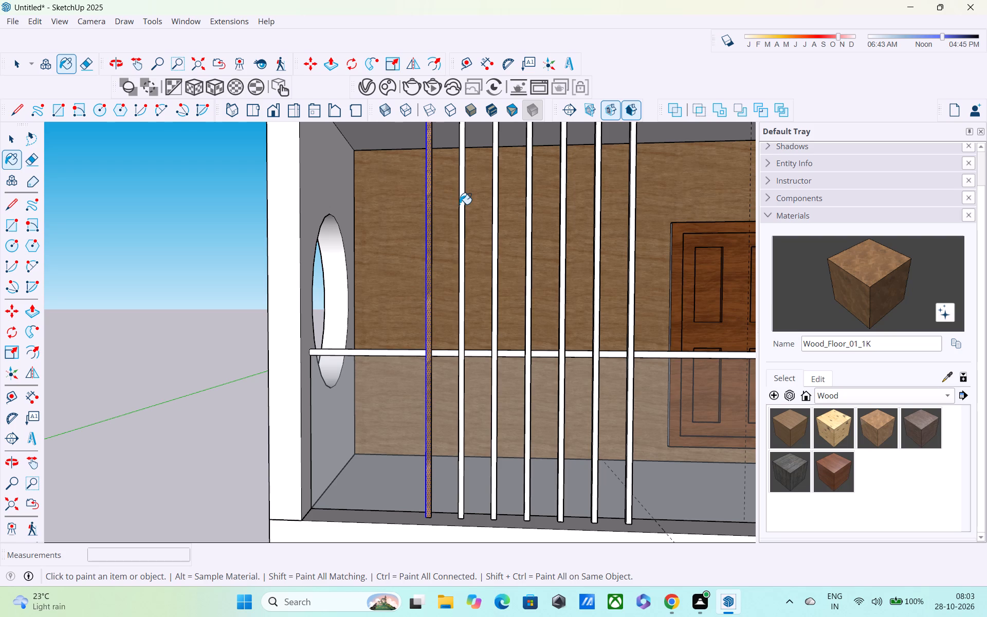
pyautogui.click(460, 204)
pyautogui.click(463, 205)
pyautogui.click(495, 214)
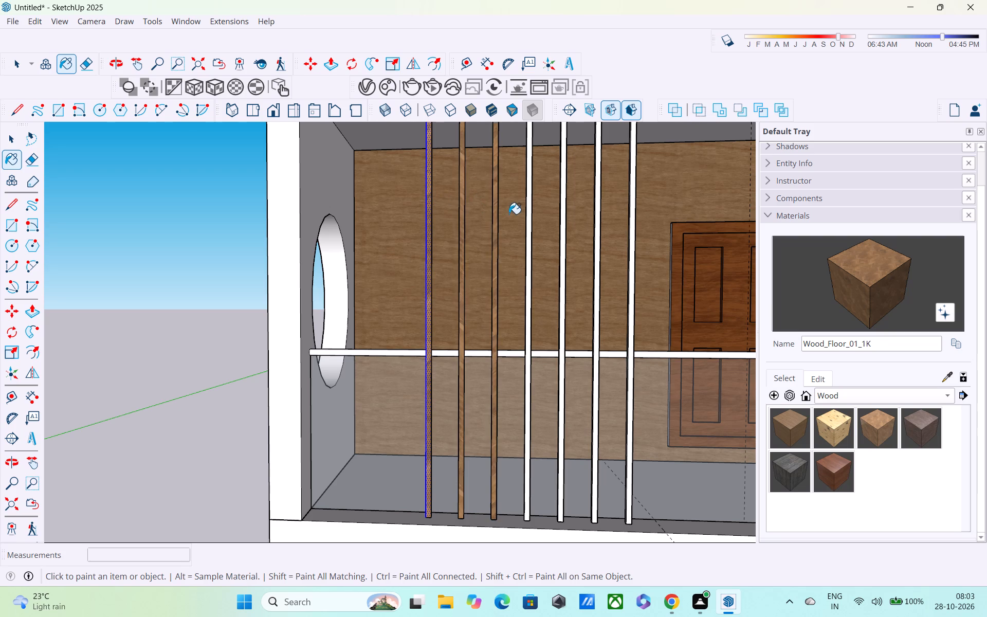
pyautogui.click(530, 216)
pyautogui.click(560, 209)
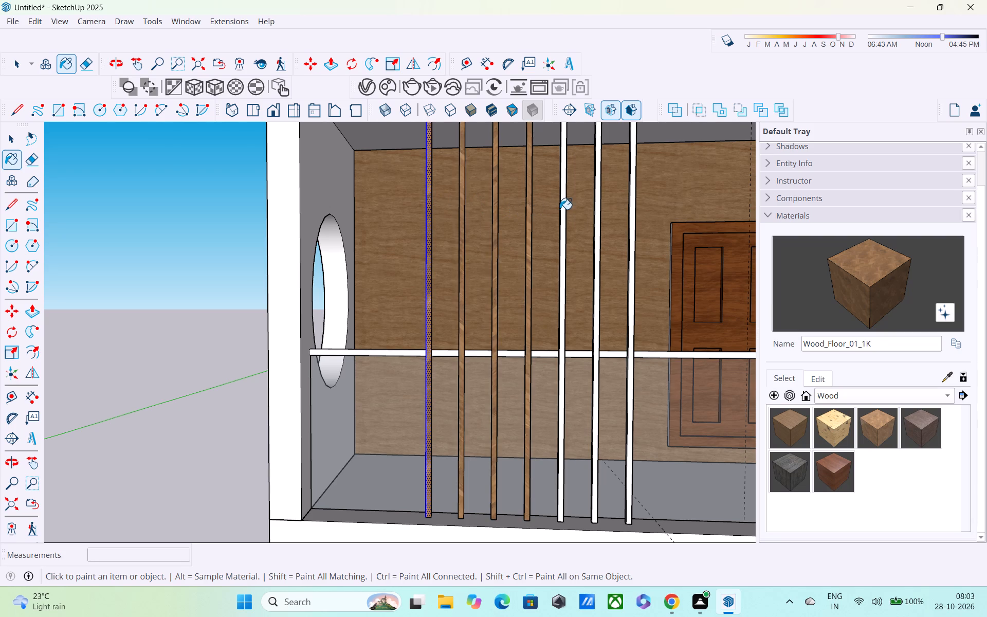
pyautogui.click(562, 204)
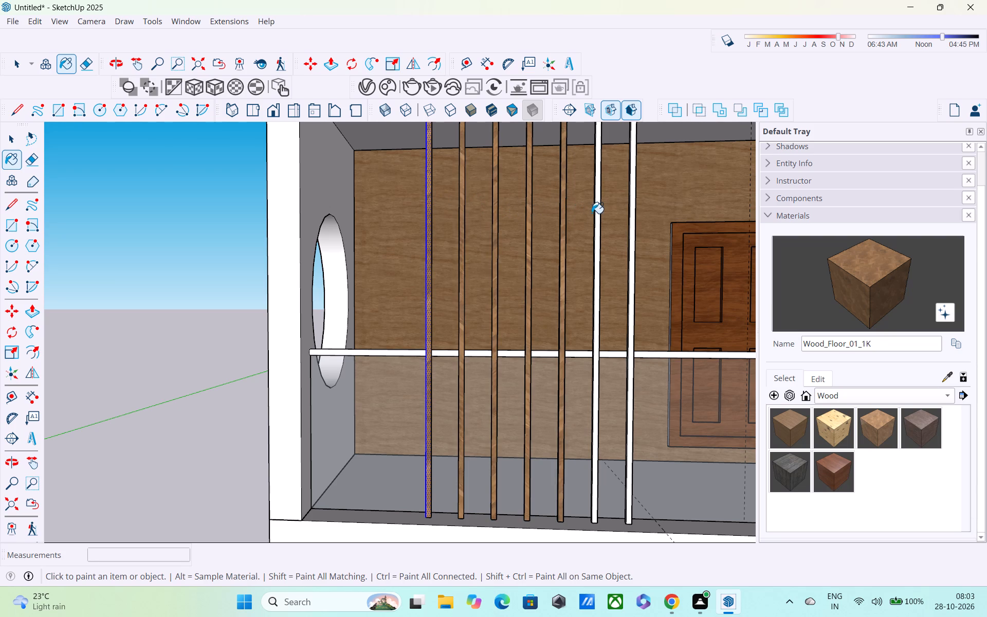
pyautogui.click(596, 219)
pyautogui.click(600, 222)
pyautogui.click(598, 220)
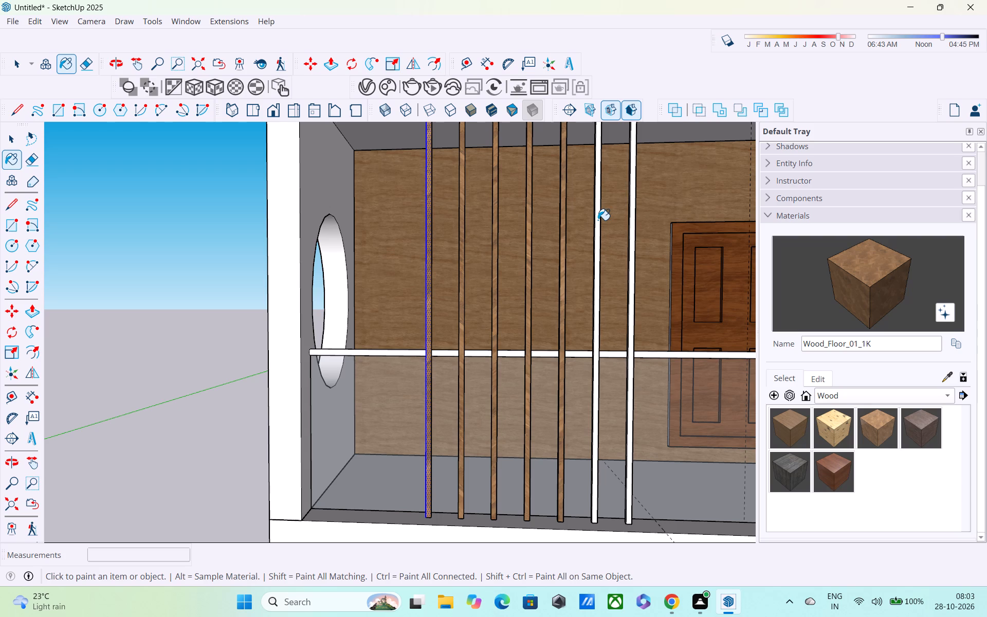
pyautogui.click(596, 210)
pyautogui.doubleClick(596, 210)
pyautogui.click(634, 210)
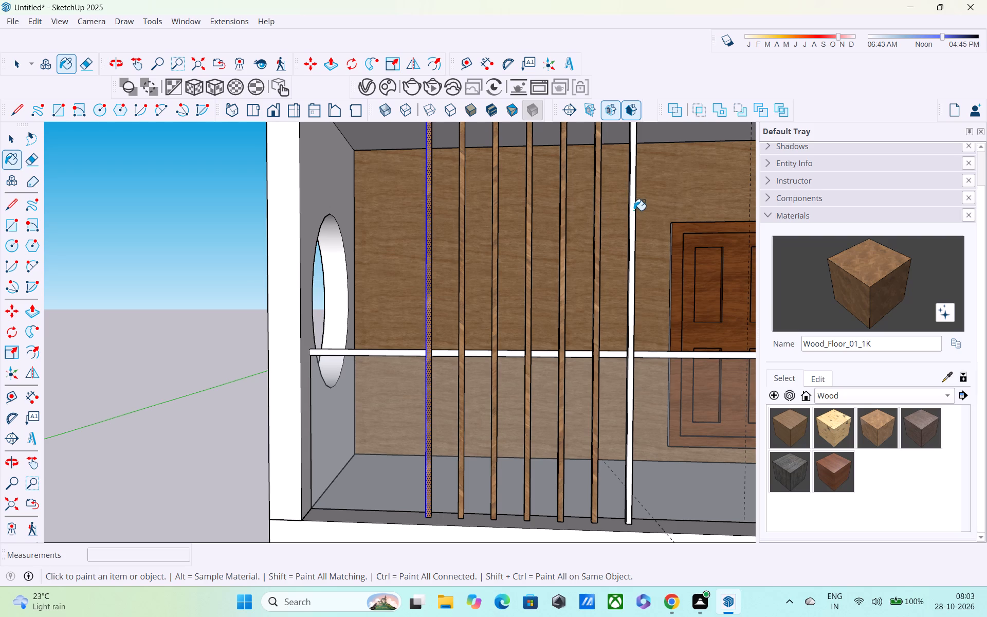
# Repaint the front faces of the seven balcony bars with Wood_Veneer_15_1K.
pyautogui.moveTo(627, 204); pyautogui.dragTo(330, 217, button='middle')
pyautogui.scroll(-6, 330, 217)
pyautogui.moveTo(352, 228); pyautogui.dragTo(410, 231, button='middle')
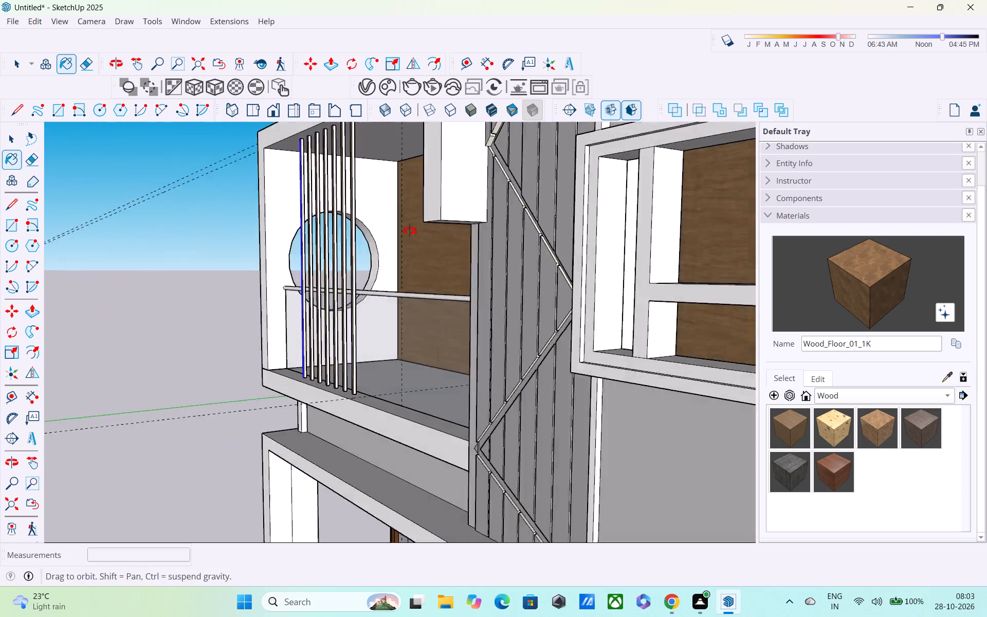
pyautogui.moveTo(410, 231); pyautogui.dragTo(509, 224, button='middle')
pyautogui.scroll(1, 509, 224)
pyautogui.scroll(-10, 510, 223)
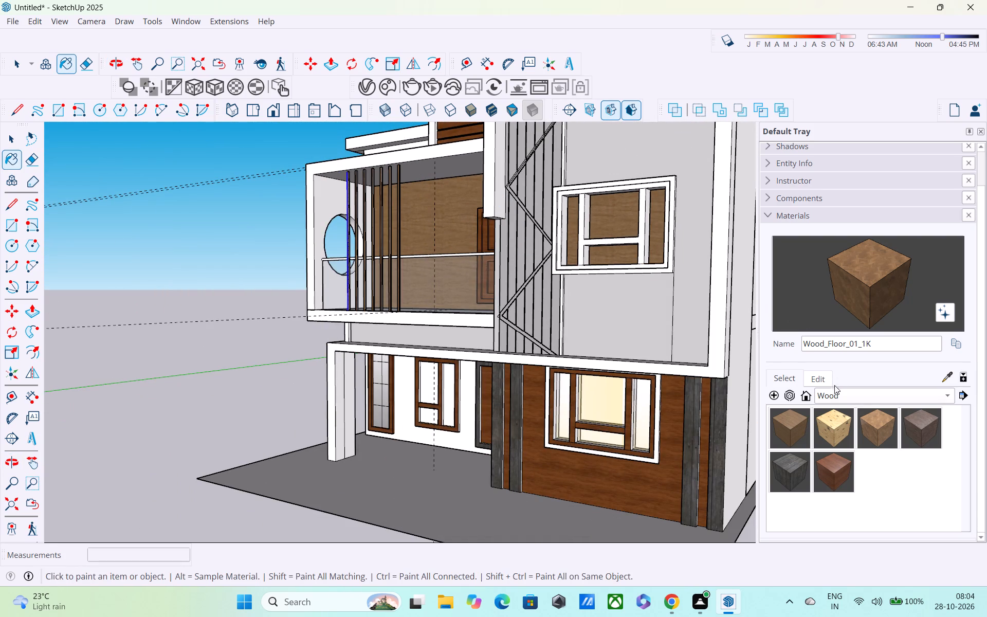
pyautogui.click(835, 468)
pyautogui.scroll(11, 390, 195)
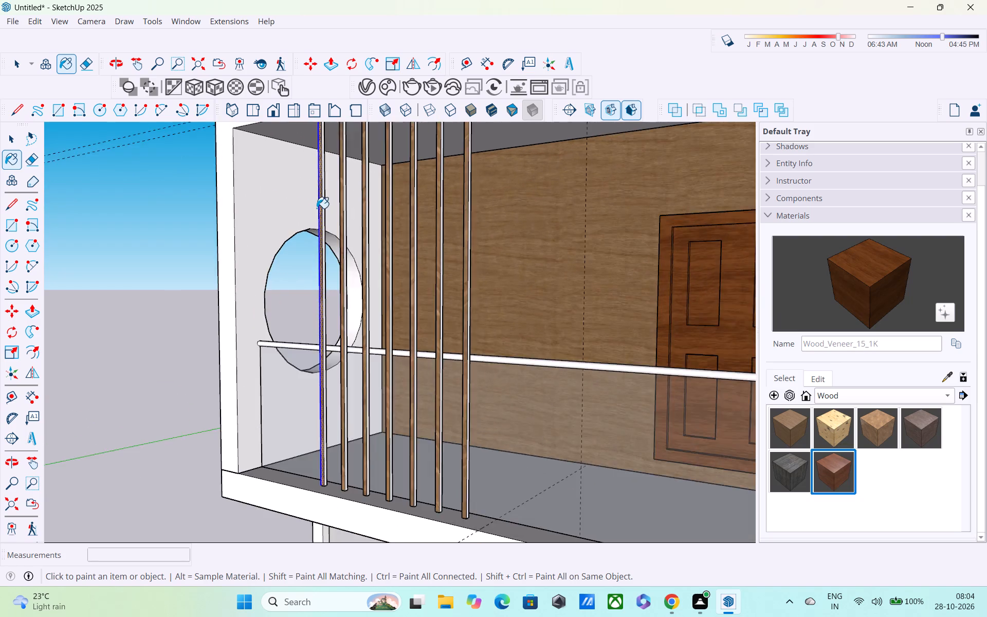
pyautogui.scroll(3, 317, 208)
pyautogui.click(324, 217)
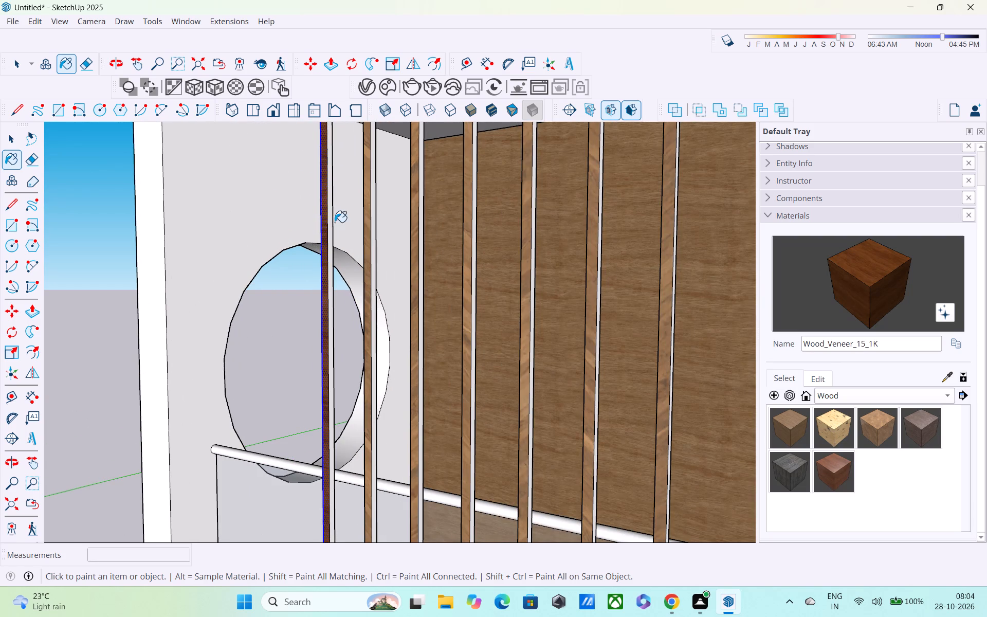
pyautogui.click(365, 238)
pyautogui.click(415, 239)
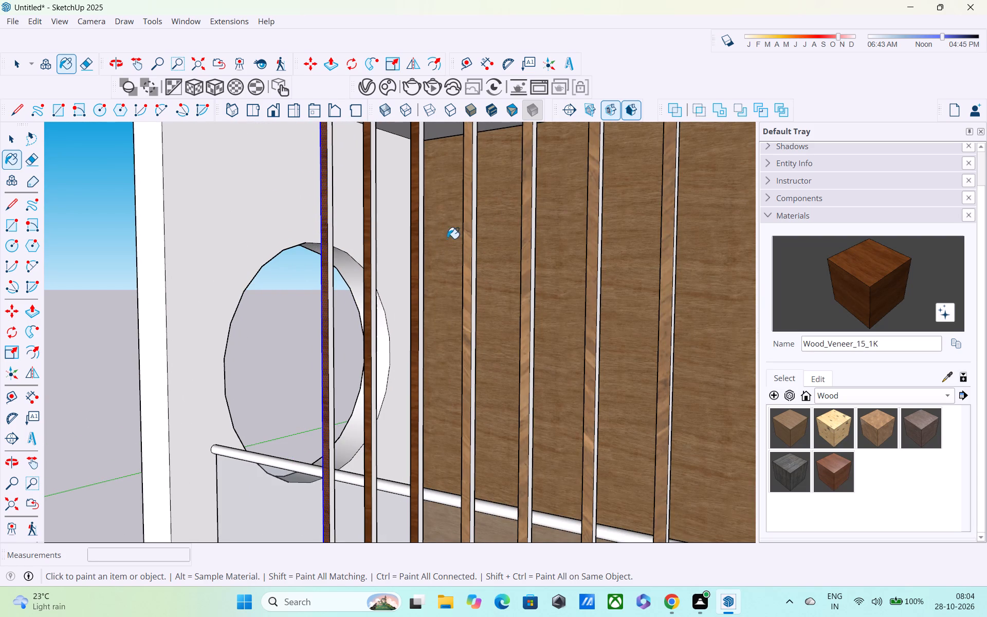
pyautogui.click(470, 239)
pyautogui.click(529, 233)
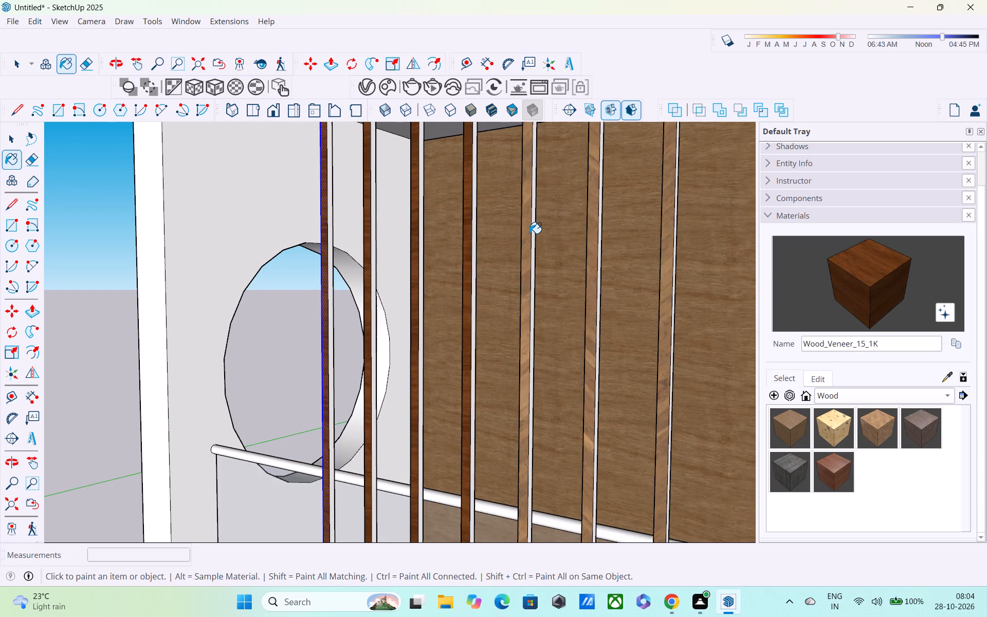
pyautogui.click(596, 215)
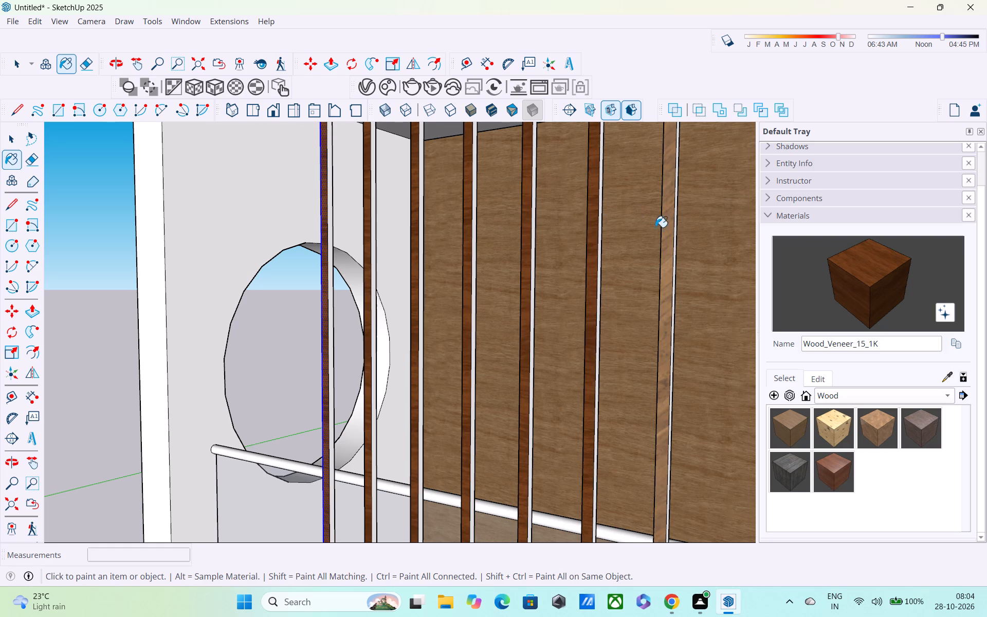
pyautogui.click(664, 231)
# Paint the door-facing side faces of the balcony's vertical bars with Wood_Veneer_15_1K.
pyautogui.moveTo(674, 232); pyautogui.dragTo(595, 227, button='middle')
pyautogui.scroll(3, 561, 224)
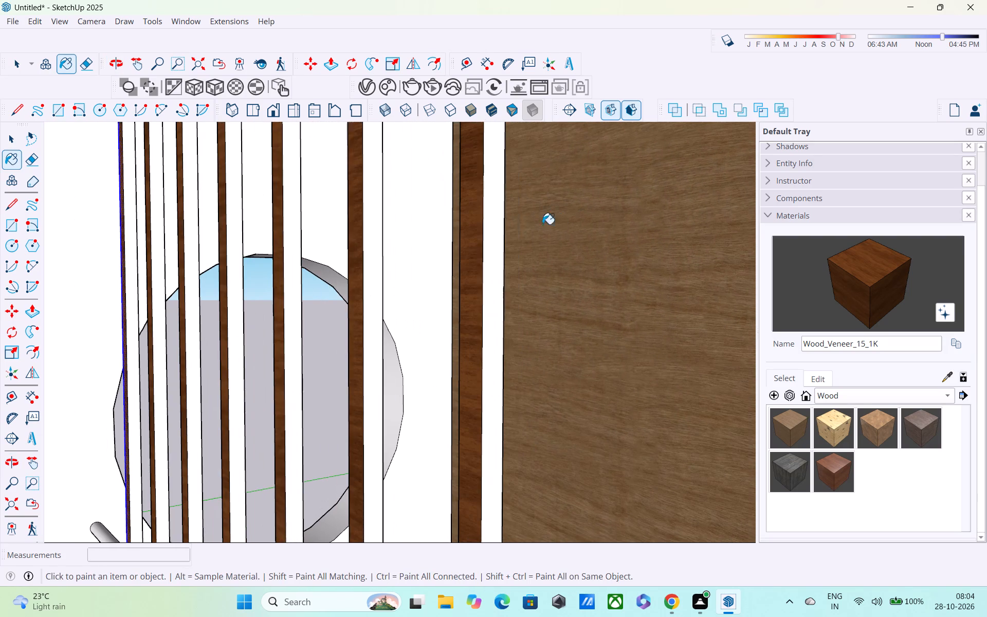
pyautogui.click(500, 240)
pyautogui.click(380, 241)
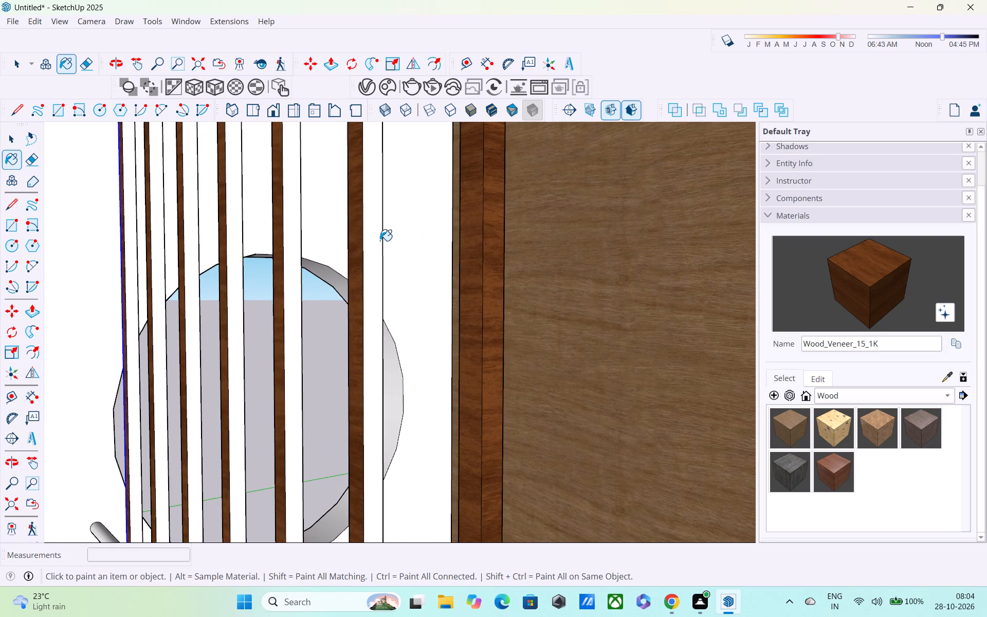
pyautogui.click(303, 226)
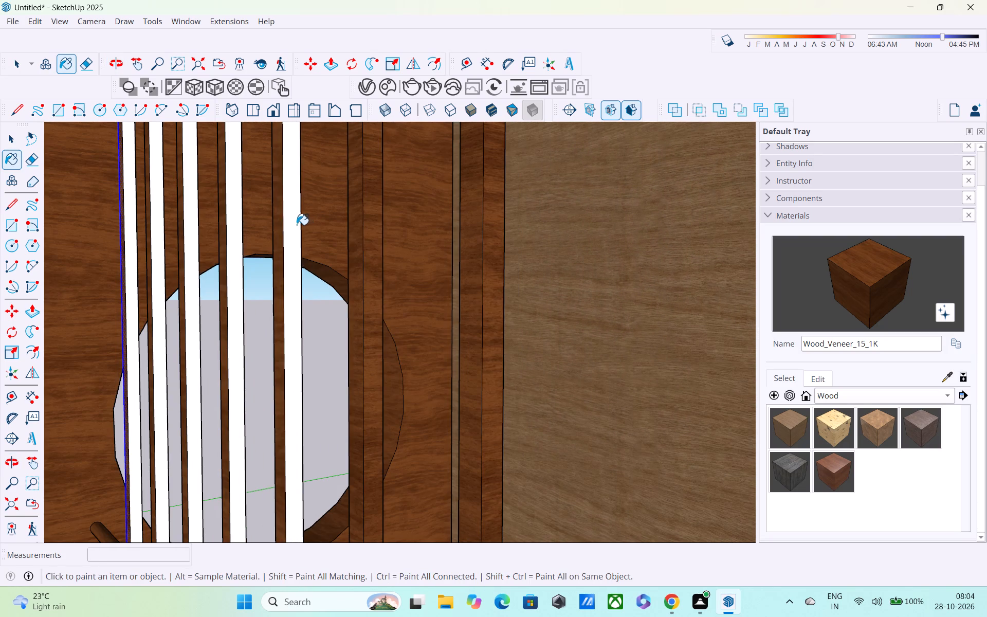
pyautogui.hotkey('ctrl', 'z')
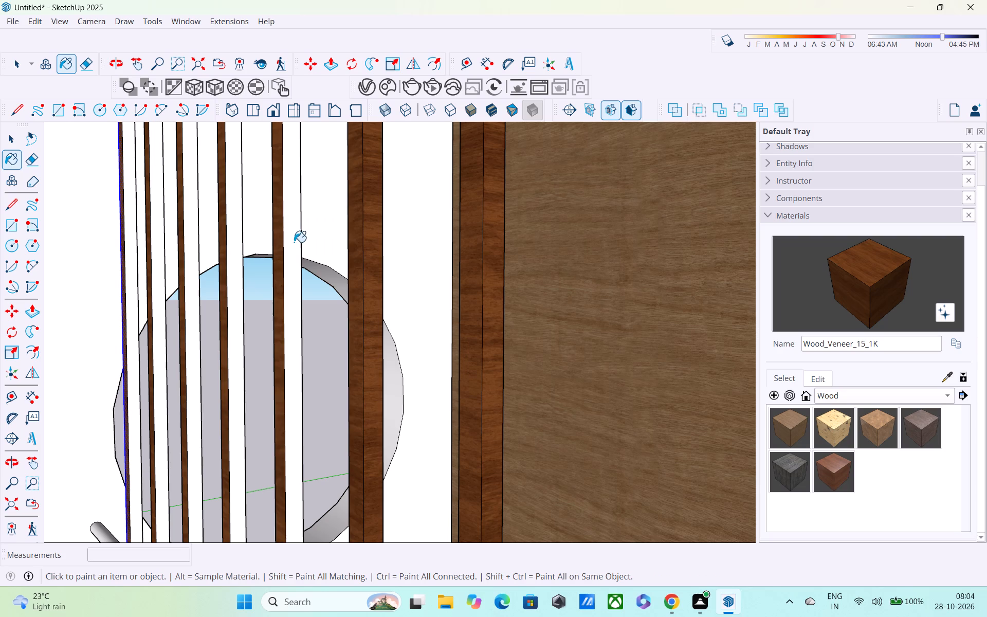
pyautogui.click(294, 242)
pyautogui.click(240, 231)
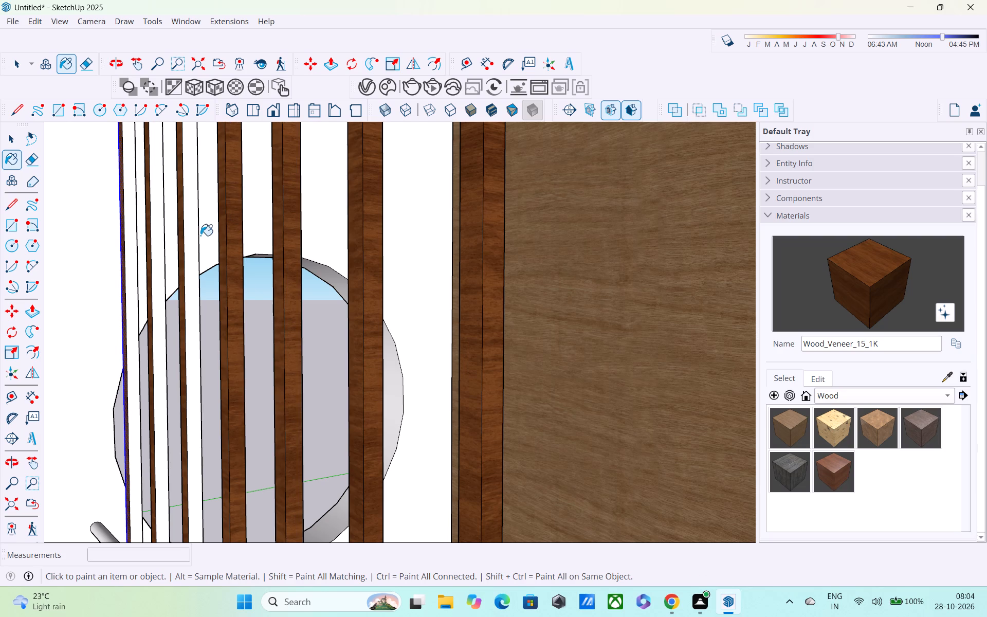
pyautogui.click(194, 240)
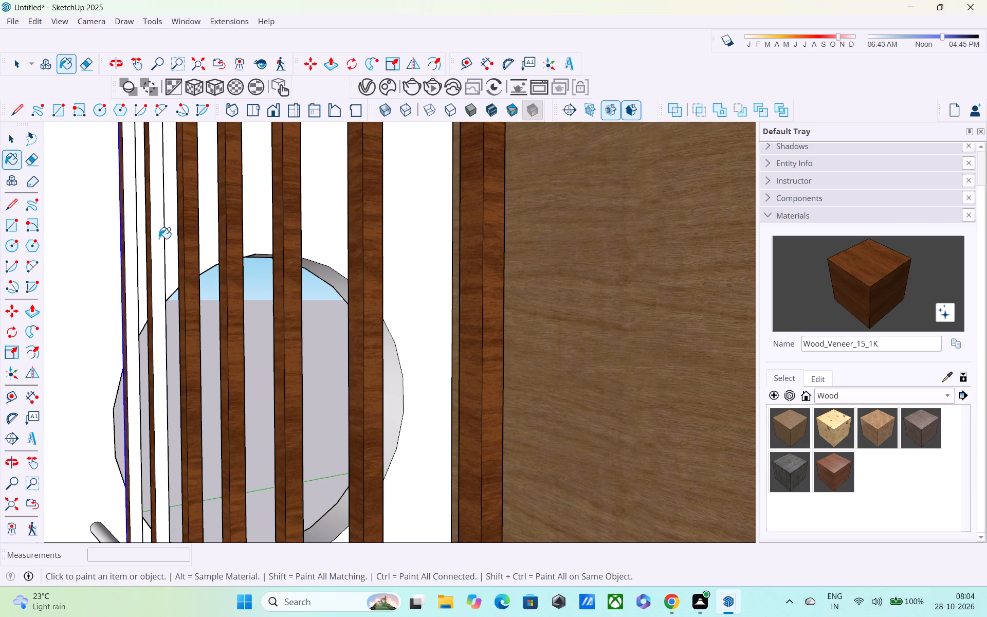
pyautogui.click(159, 239)
pyautogui.click(136, 234)
# Paint the side faces of the balcony bars that face the round opening with Wood_Veneer_15_1K, and leave the bars' group.
pyautogui.moveTo(130, 232); pyautogui.dragTo(407, 250, button='middle')
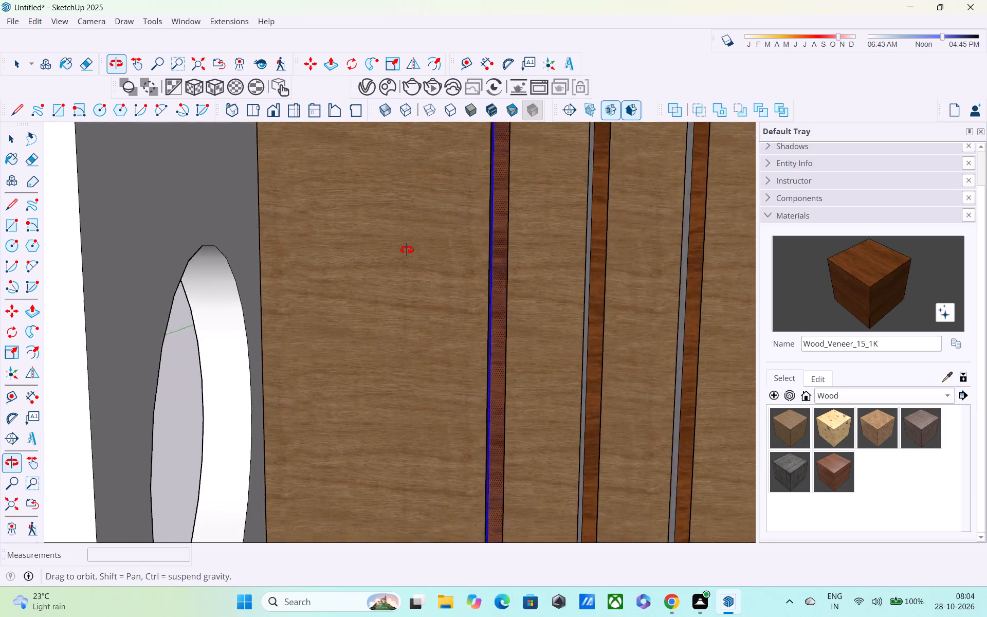
pyautogui.moveTo(407, 250); pyautogui.dragTo(411, 249, button='middle')
pyautogui.scroll(-6, 411, 213)
pyautogui.moveTo(547, 258); pyautogui.dragTo(696, 245, button='middle')
pyautogui.scroll(3, 639, 253)
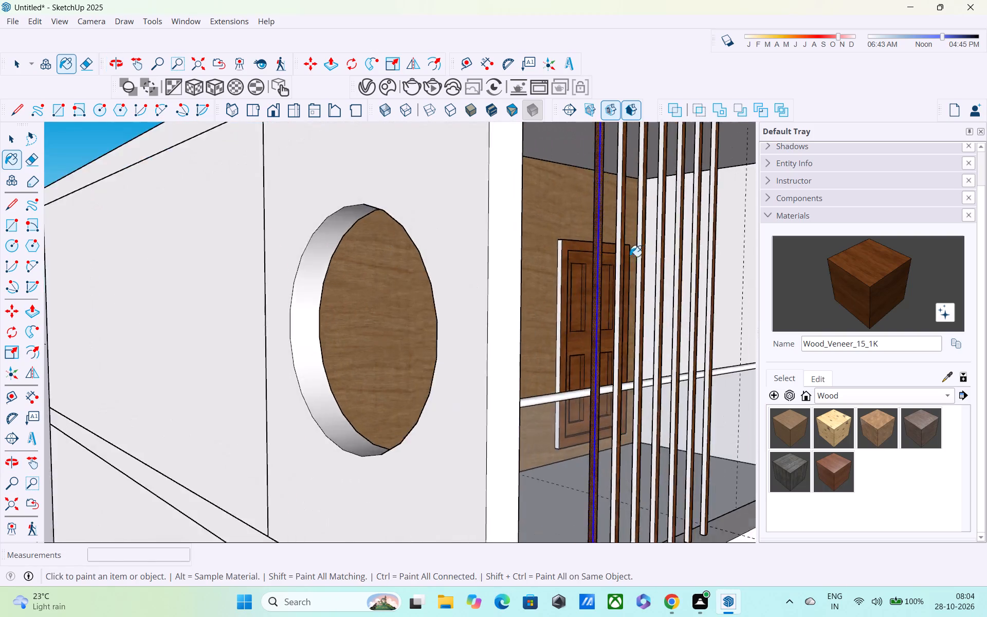
pyautogui.scroll(4, 630, 257)
pyautogui.click(613, 264)
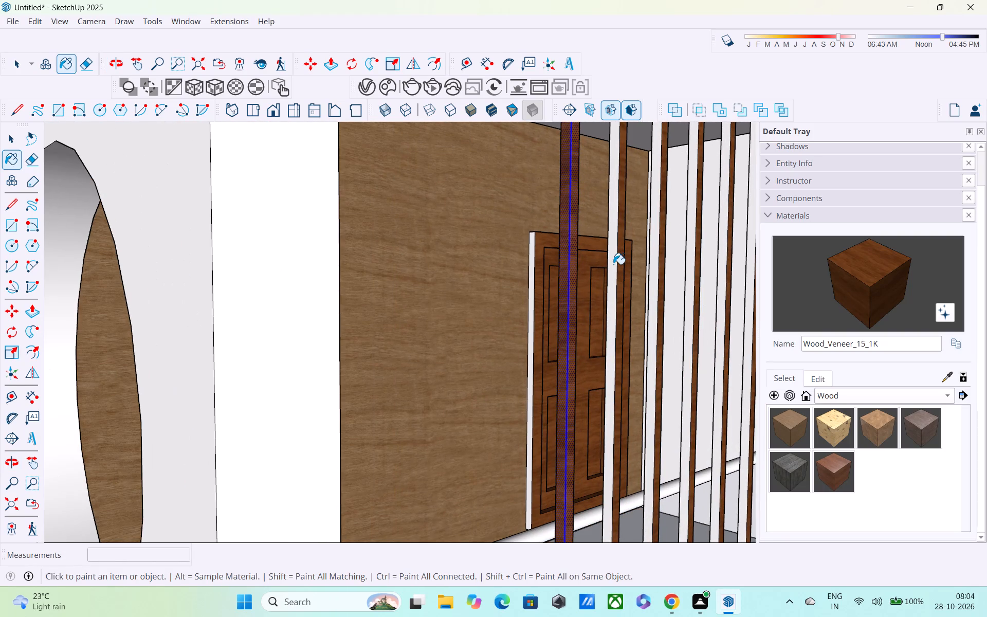
pyautogui.scroll(1, 623, 254)
pyautogui.moveTo(624, 253); pyautogui.dragTo(479, 252, button='middle')
pyautogui.scroll(3, 537, 253)
pyautogui.click(517, 246)
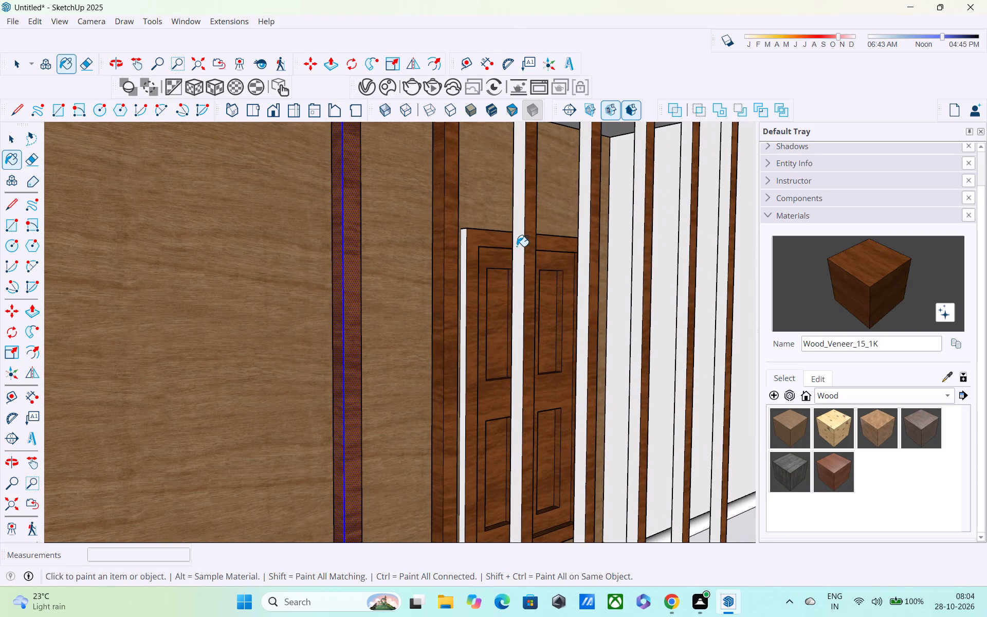
pyautogui.click(586, 238)
pyautogui.click(637, 239)
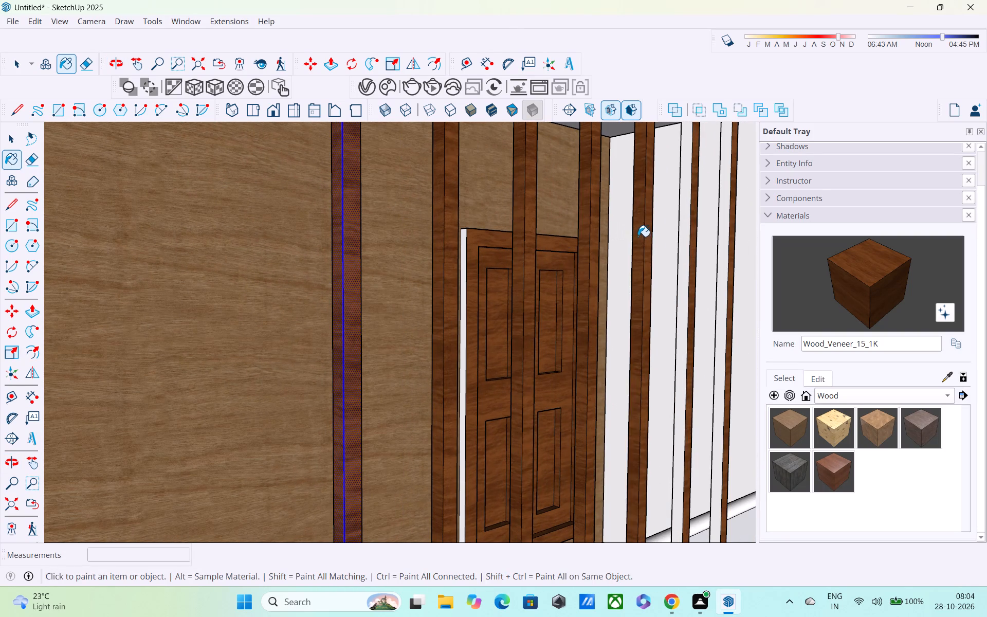
pyautogui.keyDown('shift'); pyautogui.moveTo(637, 237); pyautogui.dragTo(448, 238, button='middle'); pyautogui.keyUp('shift')
pyautogui.scroll(3, 493, 238)
pyautogui.click(531, 233)
pyautogui.keyDown('shift'); pyautogui.moveTo(562, 234); pyautogui.dragTo(442, 232, button='middle'); pyautogui.keyUp('shift')
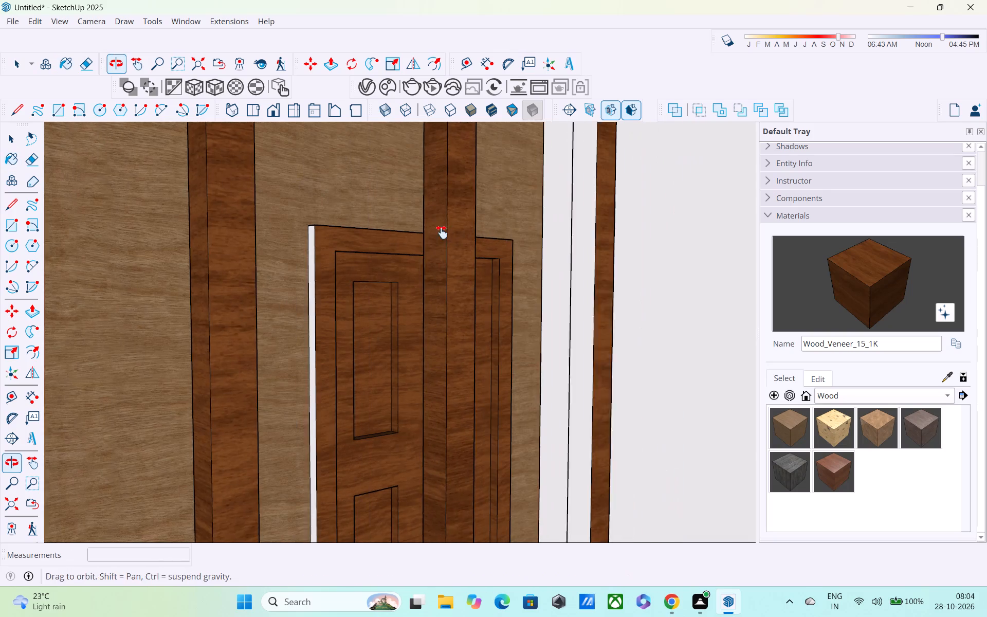
pyautogui.keyDown('shift'); pyautogui.moveTo(442, 232); pyautogui.dragTo(408, 227, button='middle'); pyautogui.keyUp('shift')
pyautogui.click(549, 245)
pyautogui.scroll(-1, 552, 244)
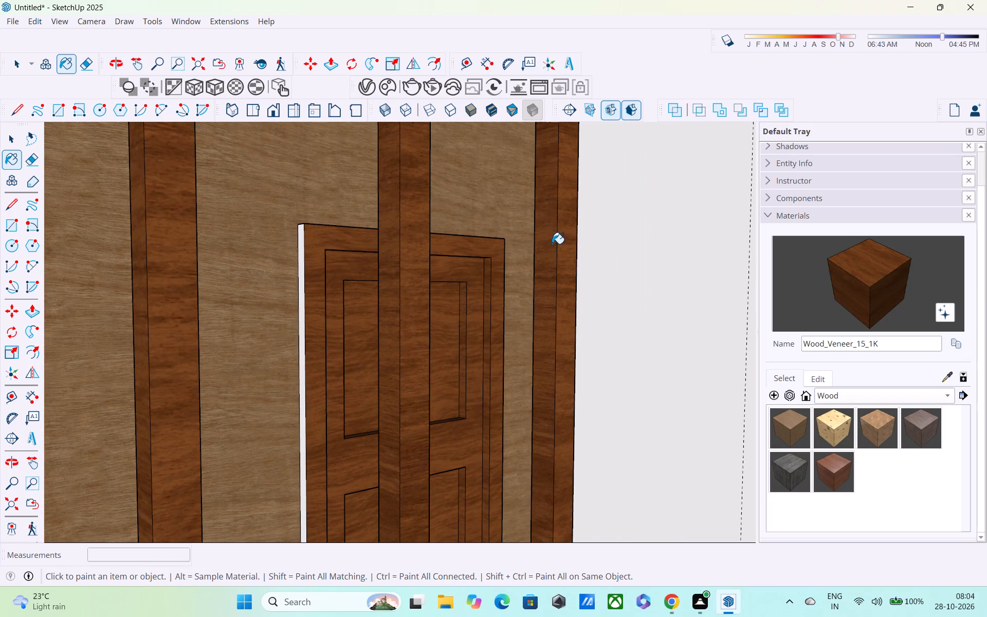
pyautogui.scroll(-18, 552, 244)
pyautogui.moveTo(567, 232); pyautogui.dragTo(383, 244, button='middle')
pyautogui.scroll(1, 386, 244)
pyautogui.press('space')
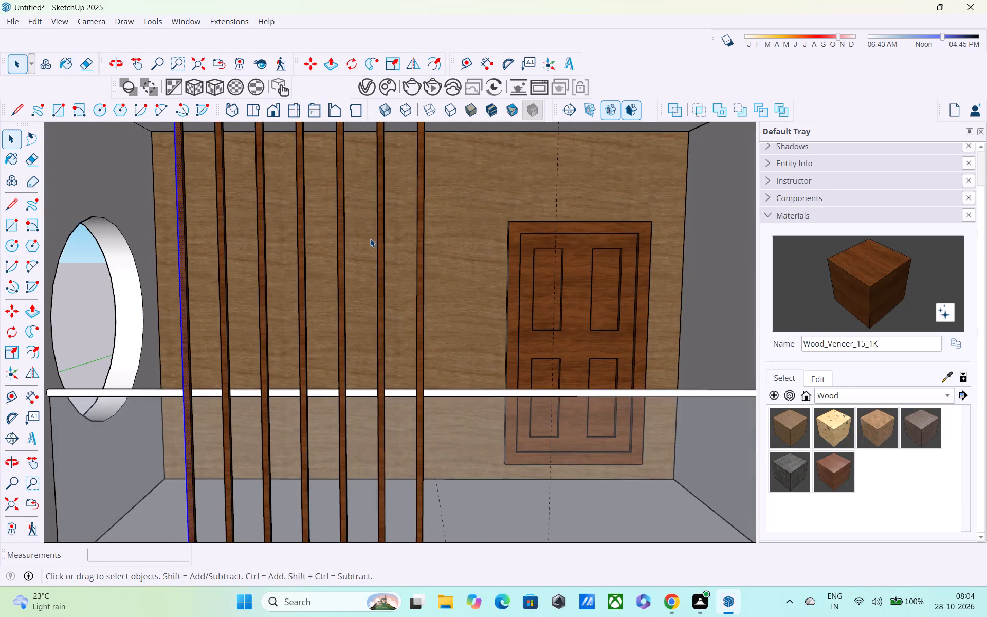
pyautogui.scroll(-1, 370, 238)
pyautogui.scroll(-5, 181, 252)
pyautogui.keyDown('shift'); pyautogui.moveTo(198, 246); pyautogui.dragTo(341, 229, button='middle'); pyautogui.keyUp('shift')
pyautogui.scroll(1, 341, 229)
pyautogui.scroll(-4, 332, 229)
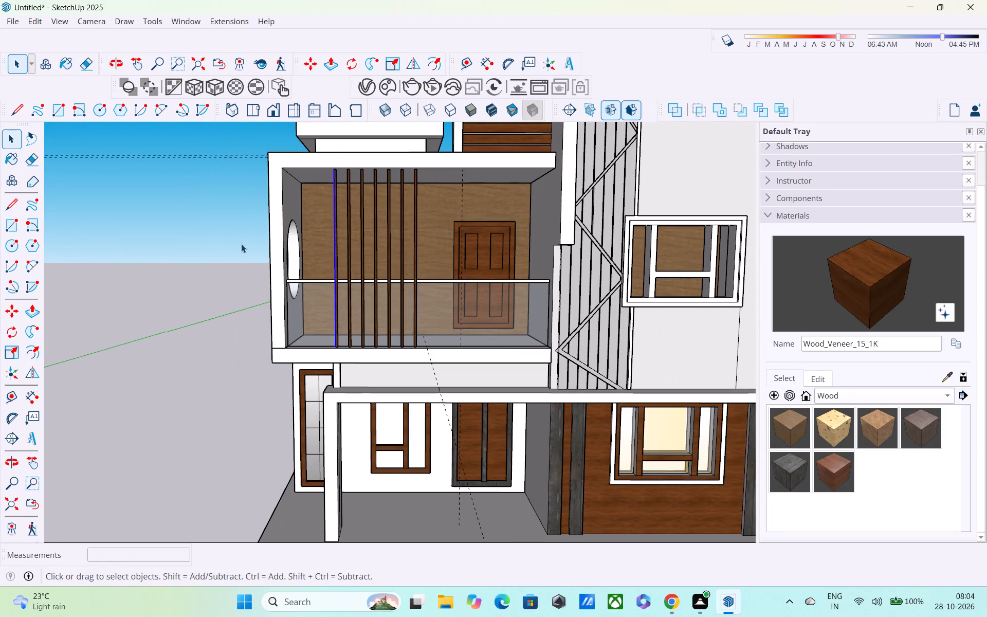
pyautogui.click(220, 221)
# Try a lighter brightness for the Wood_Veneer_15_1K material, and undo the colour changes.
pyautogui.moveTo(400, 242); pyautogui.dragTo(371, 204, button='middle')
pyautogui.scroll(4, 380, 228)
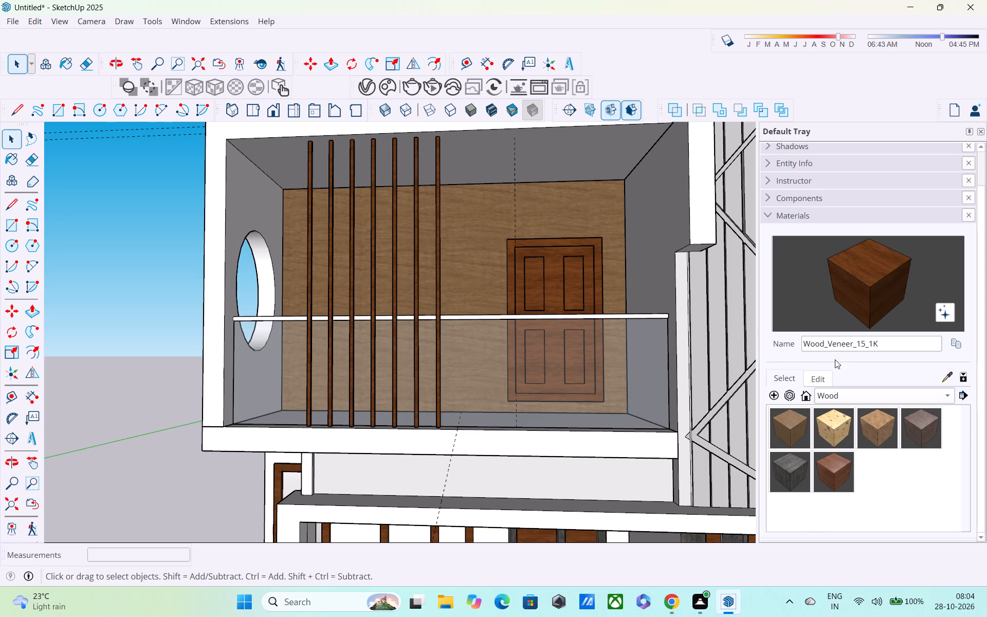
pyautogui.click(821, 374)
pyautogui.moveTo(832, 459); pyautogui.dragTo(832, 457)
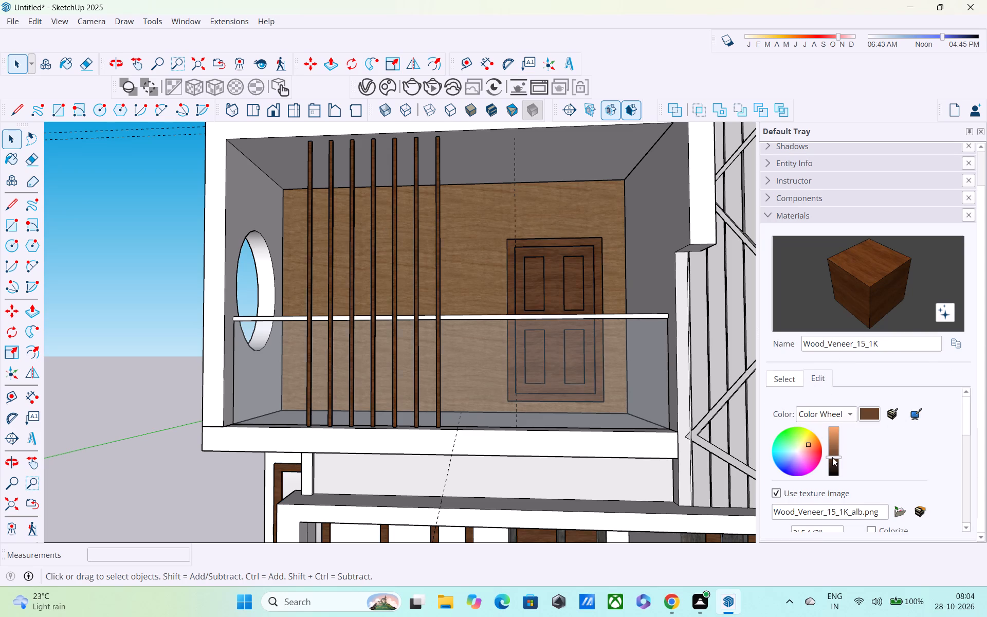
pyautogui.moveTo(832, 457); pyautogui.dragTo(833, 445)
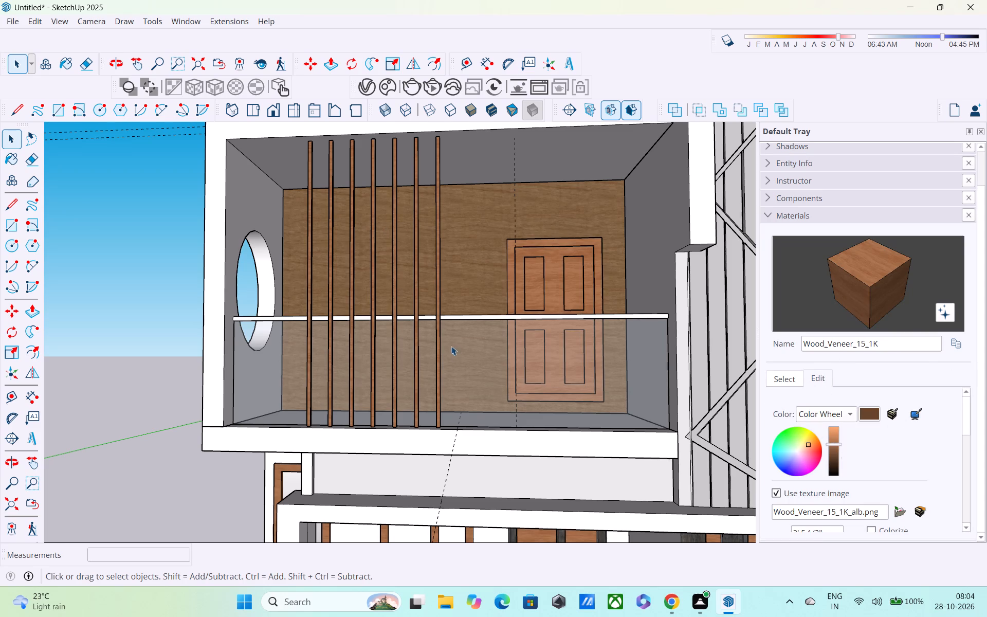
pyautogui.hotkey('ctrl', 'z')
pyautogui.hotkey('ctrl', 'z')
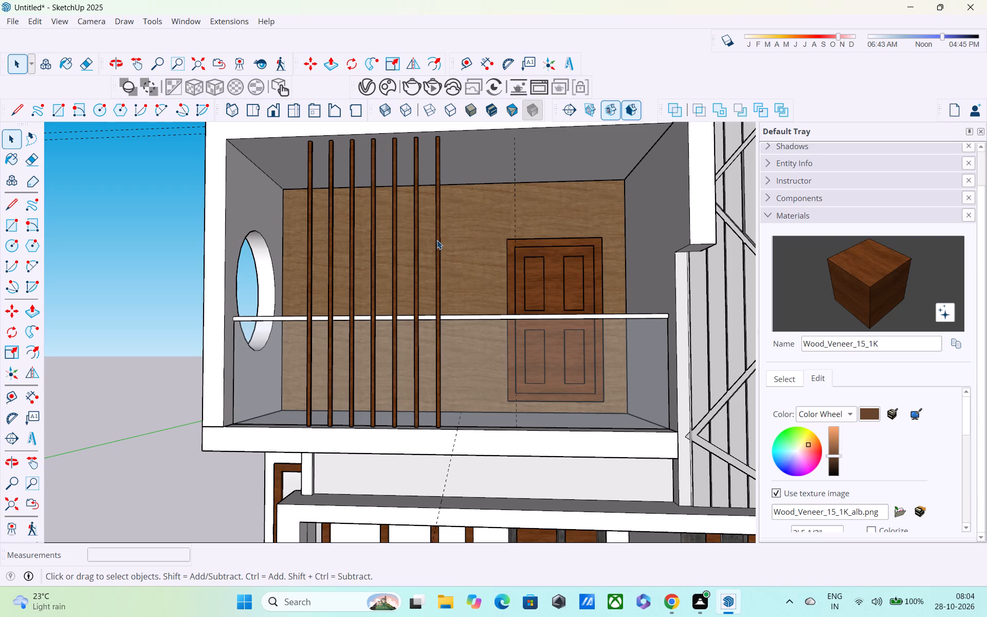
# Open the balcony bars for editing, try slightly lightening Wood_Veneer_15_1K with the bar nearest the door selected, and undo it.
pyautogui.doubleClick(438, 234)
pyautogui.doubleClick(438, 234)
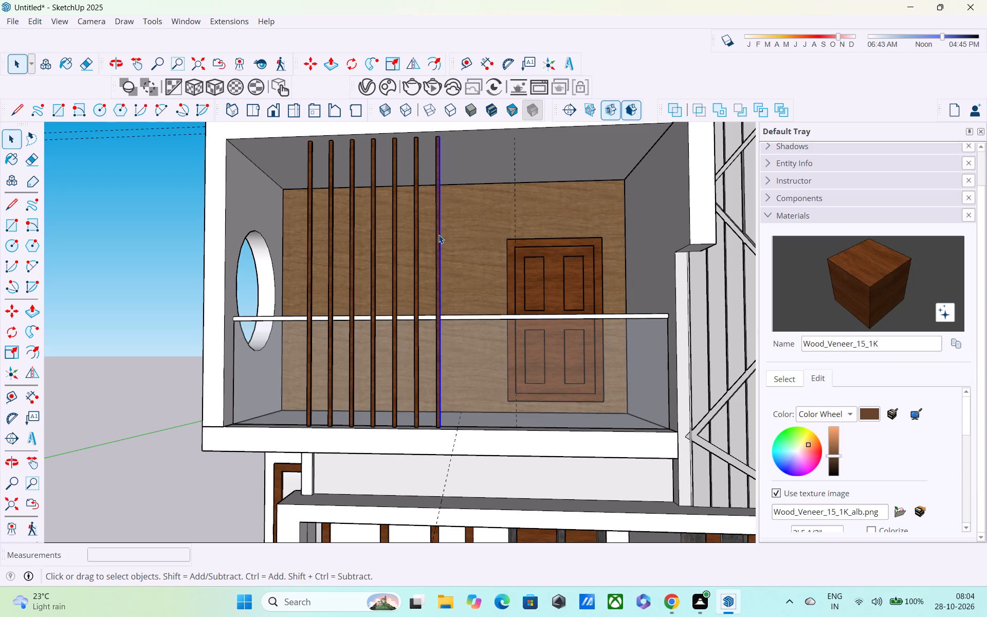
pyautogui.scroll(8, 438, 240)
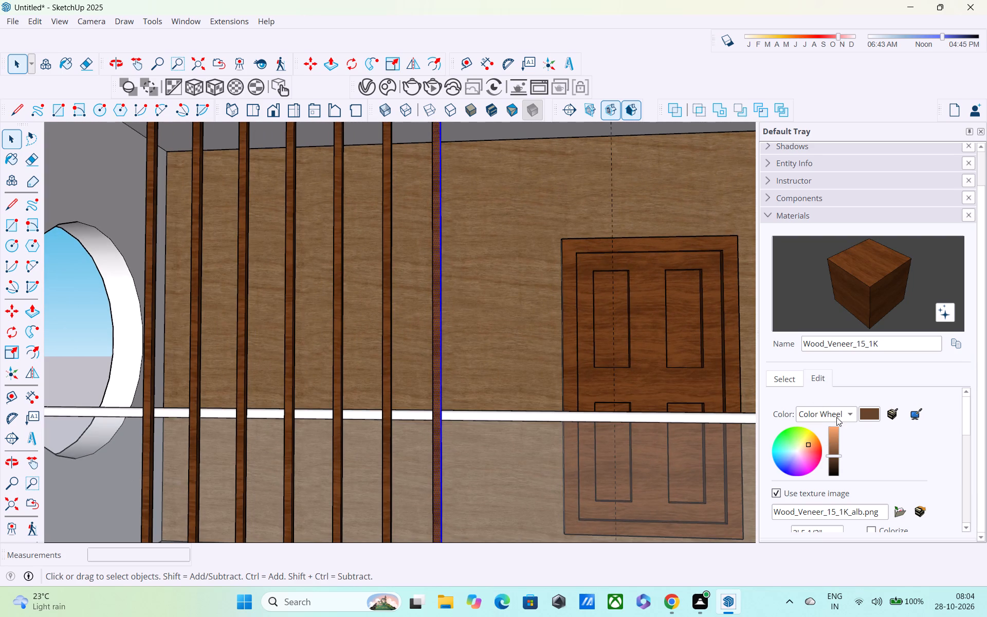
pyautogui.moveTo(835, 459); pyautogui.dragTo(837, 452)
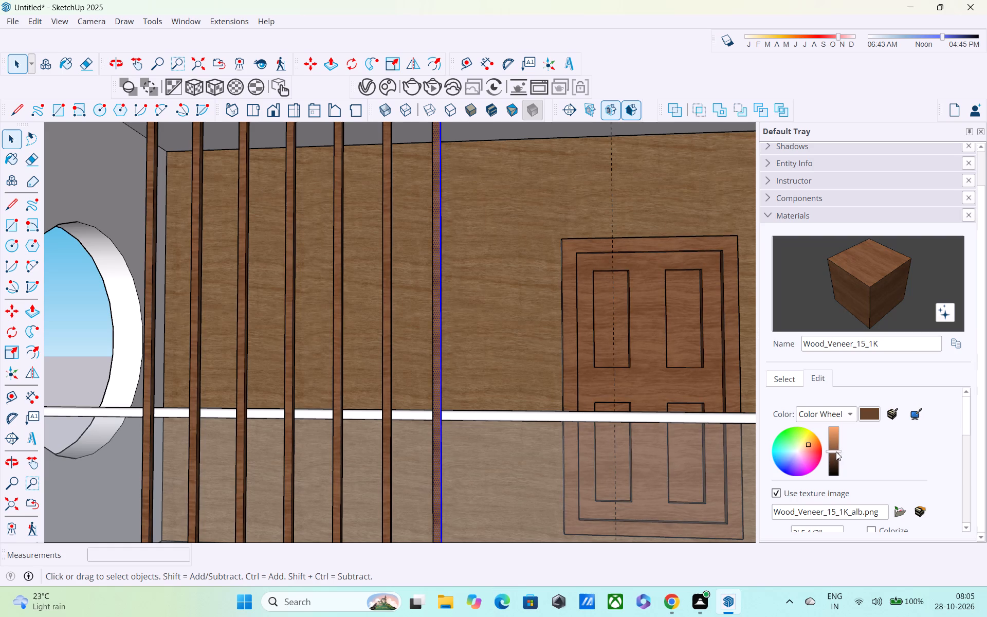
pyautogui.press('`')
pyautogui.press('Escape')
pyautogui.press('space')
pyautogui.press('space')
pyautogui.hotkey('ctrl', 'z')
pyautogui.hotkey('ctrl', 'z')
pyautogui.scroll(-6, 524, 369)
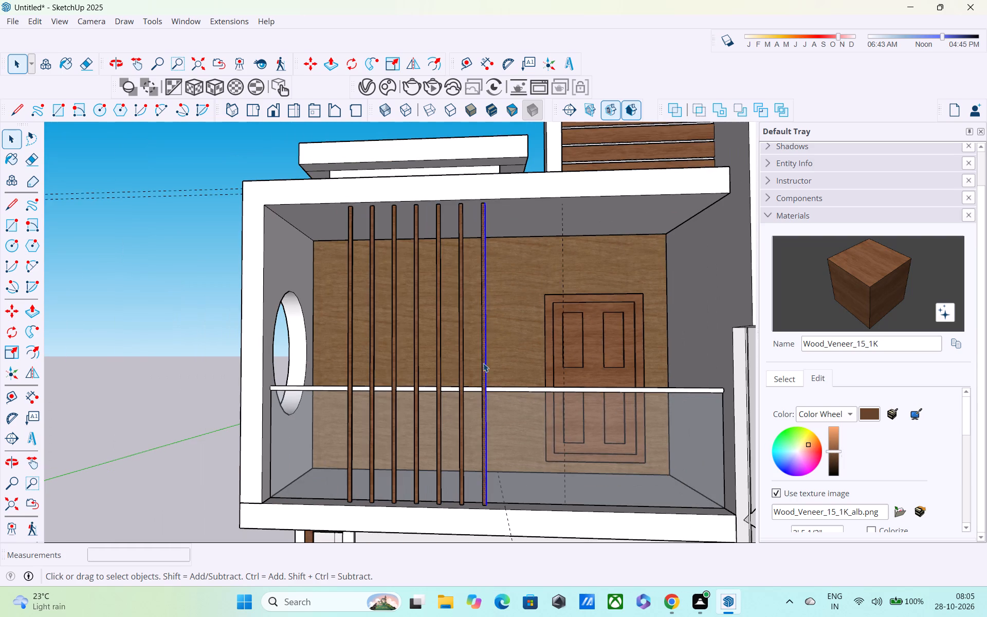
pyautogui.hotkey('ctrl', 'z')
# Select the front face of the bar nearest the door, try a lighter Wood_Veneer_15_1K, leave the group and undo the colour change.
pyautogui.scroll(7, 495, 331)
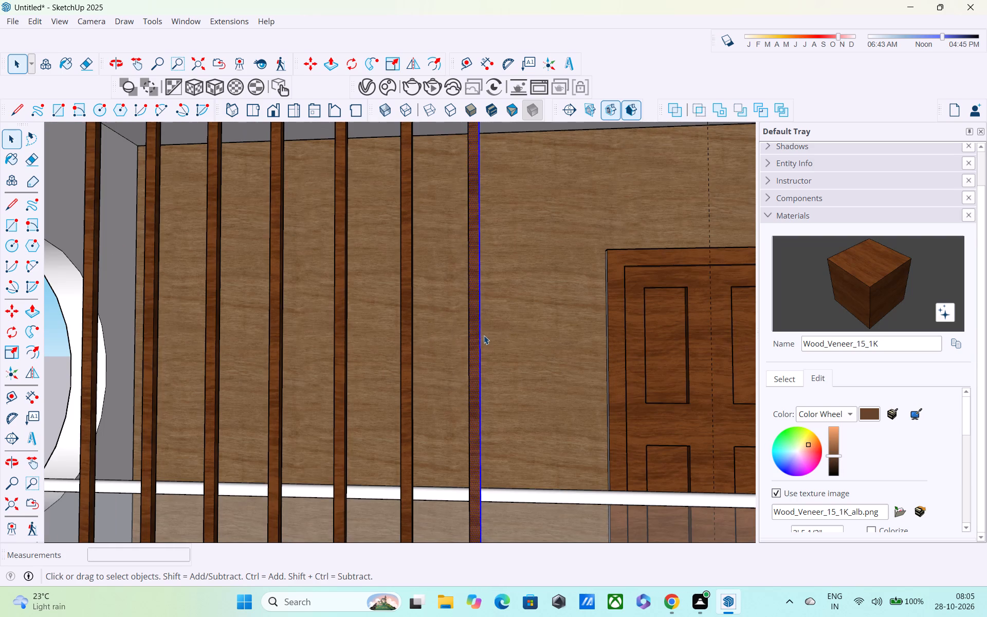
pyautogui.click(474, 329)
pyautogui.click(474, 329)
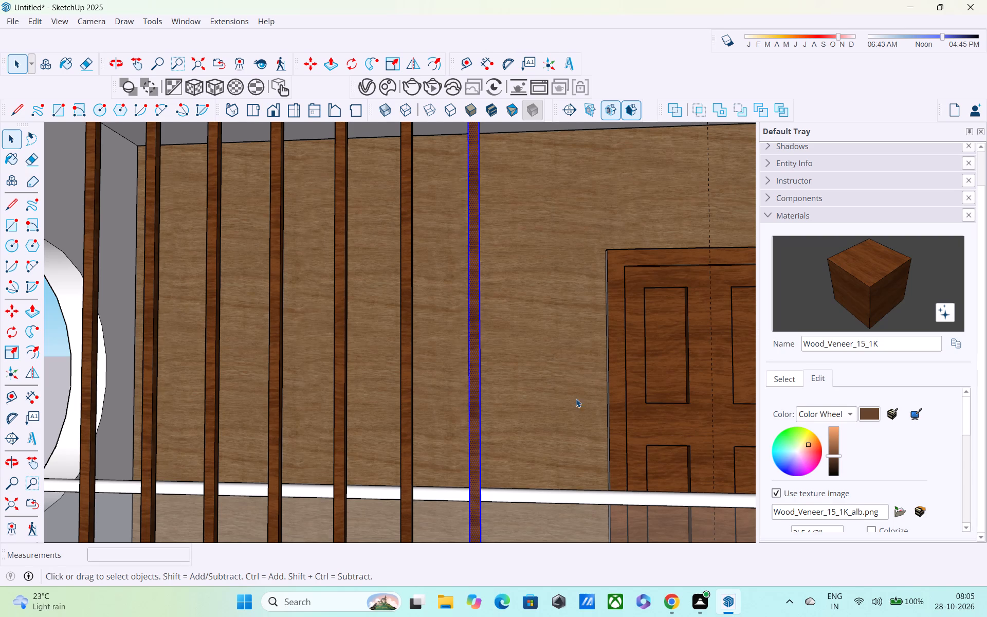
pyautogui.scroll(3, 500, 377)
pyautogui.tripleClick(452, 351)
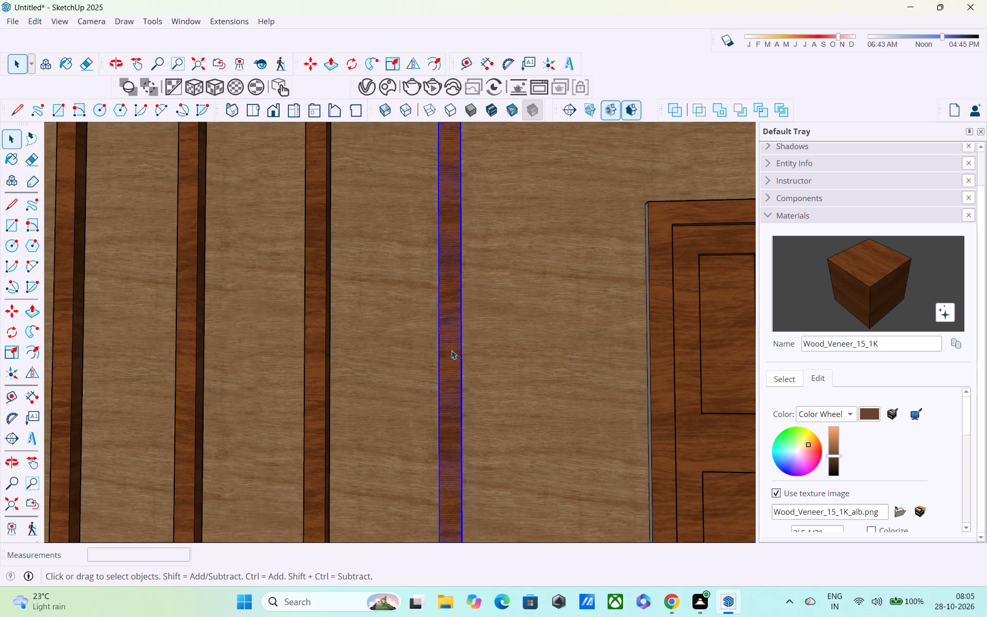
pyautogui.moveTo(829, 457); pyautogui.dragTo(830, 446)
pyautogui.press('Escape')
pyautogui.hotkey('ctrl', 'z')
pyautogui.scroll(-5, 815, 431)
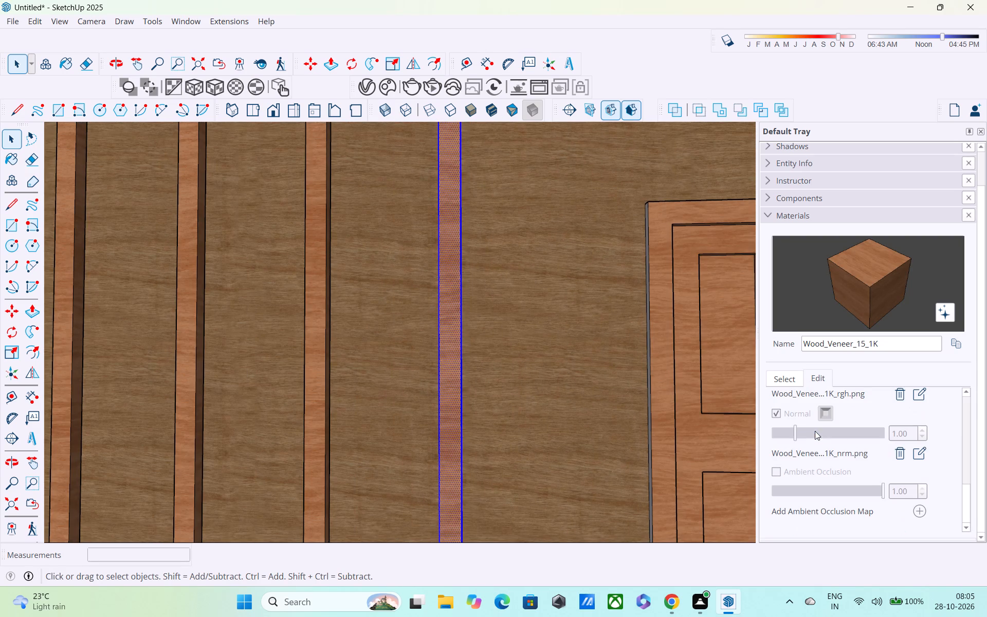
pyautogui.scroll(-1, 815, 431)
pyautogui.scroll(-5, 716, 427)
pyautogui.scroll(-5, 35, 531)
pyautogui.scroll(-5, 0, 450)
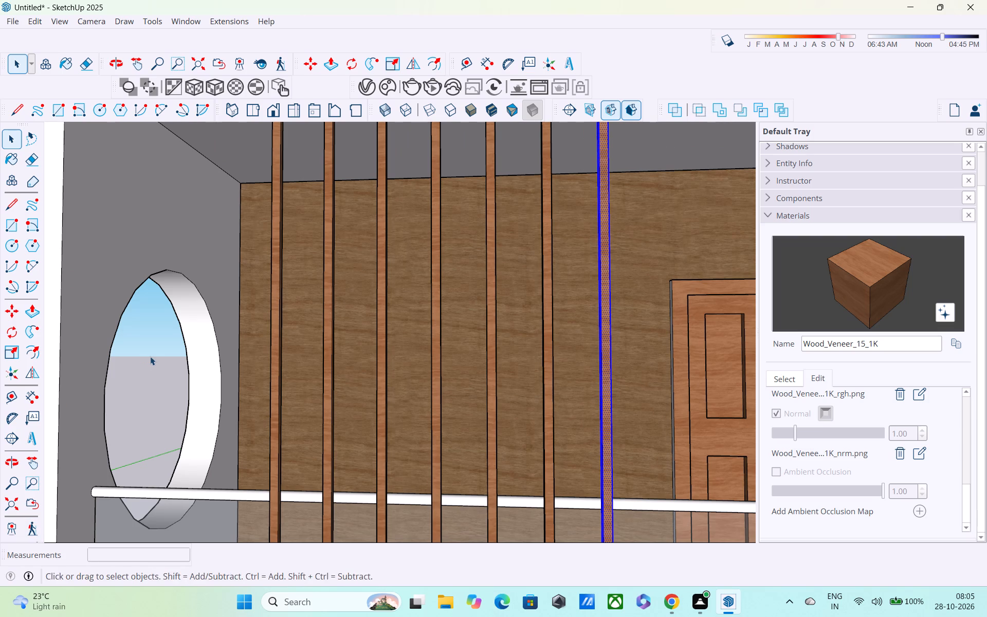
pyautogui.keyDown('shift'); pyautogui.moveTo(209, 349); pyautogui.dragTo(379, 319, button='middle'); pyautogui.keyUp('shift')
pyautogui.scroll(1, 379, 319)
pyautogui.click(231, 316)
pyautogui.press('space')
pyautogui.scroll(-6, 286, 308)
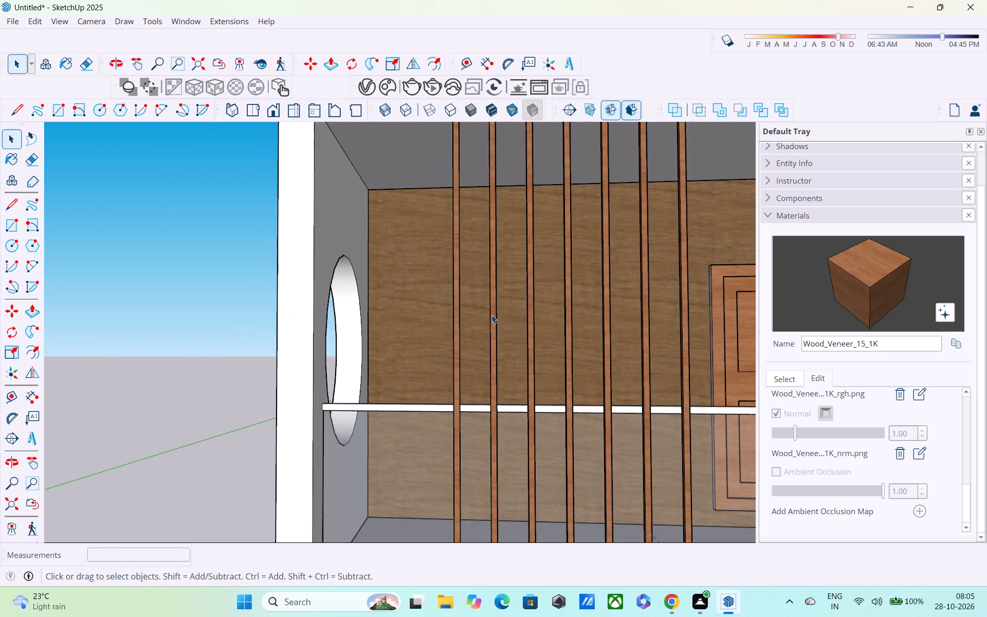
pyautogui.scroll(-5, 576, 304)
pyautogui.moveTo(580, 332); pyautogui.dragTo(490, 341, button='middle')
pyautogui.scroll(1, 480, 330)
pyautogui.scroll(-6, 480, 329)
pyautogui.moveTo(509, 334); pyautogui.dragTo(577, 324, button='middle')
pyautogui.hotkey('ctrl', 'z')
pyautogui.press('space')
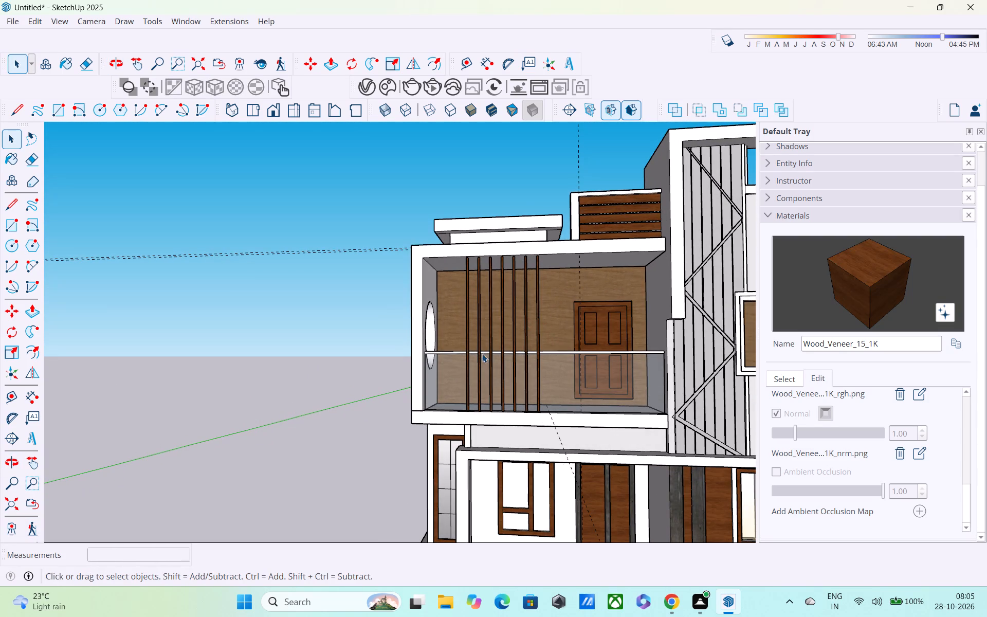
# Sample M03_Pewter_Shine from the zigzag cladding and paint it on the low wall beneath the roof slab above the balcony.
pyautogui.scroll(2, 373, 332)
pyautogui.scroll(-3, 375, 333)
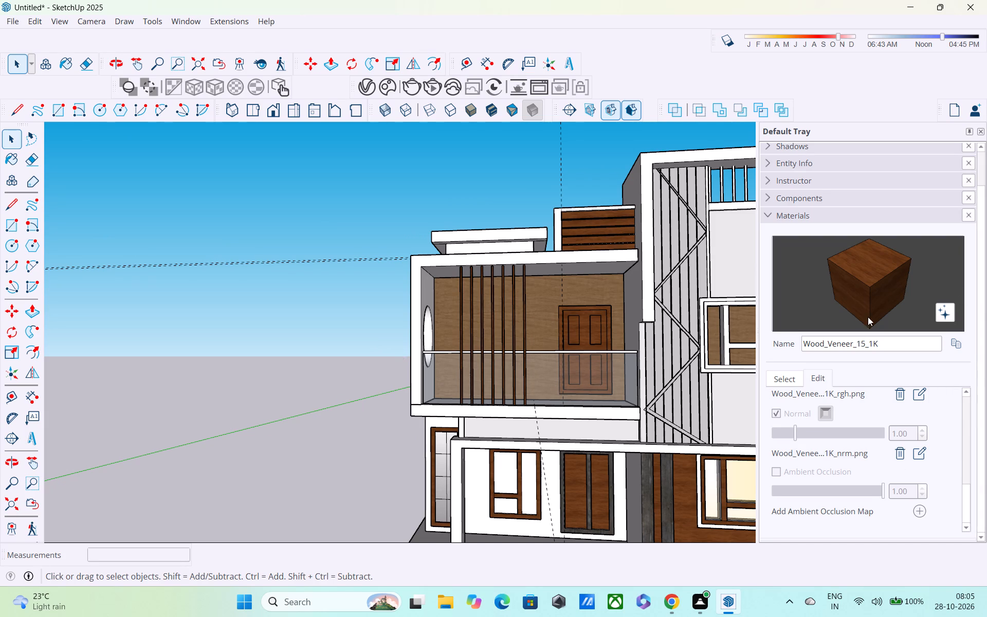
pyautogui.scroll(3, 903, 390)
pyautogui.click(781, 378)
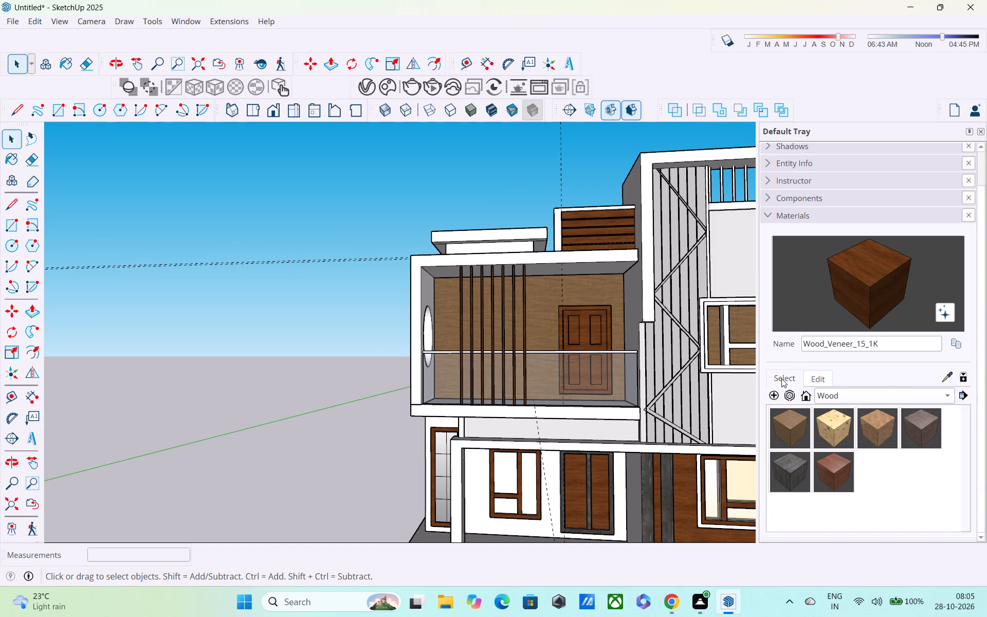
pyautogui.click(949, 376)
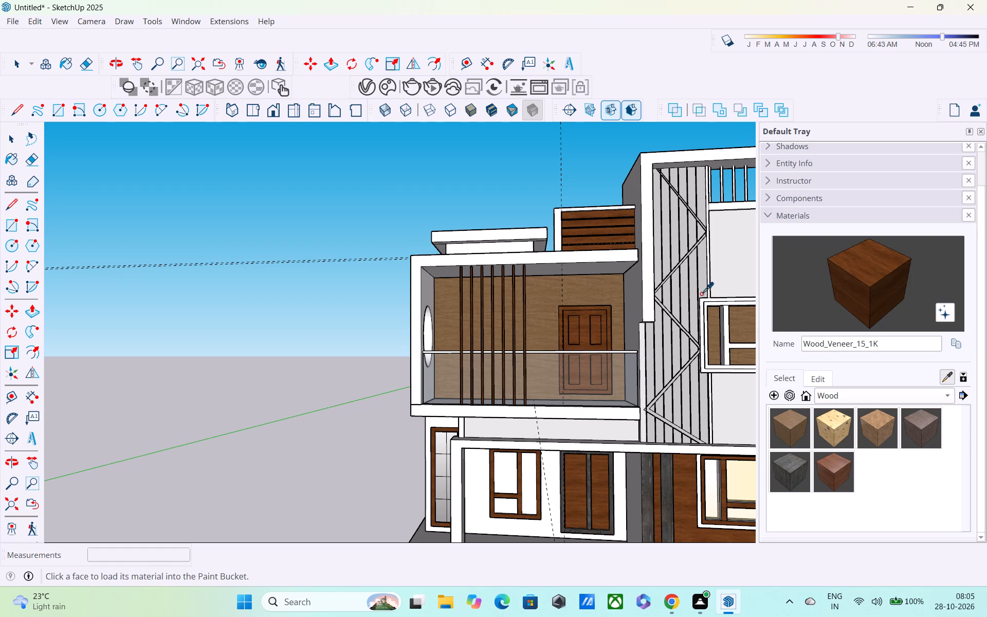
pyautogui.click(693, 288)
pyautogui.scroll(1, 508, 253)
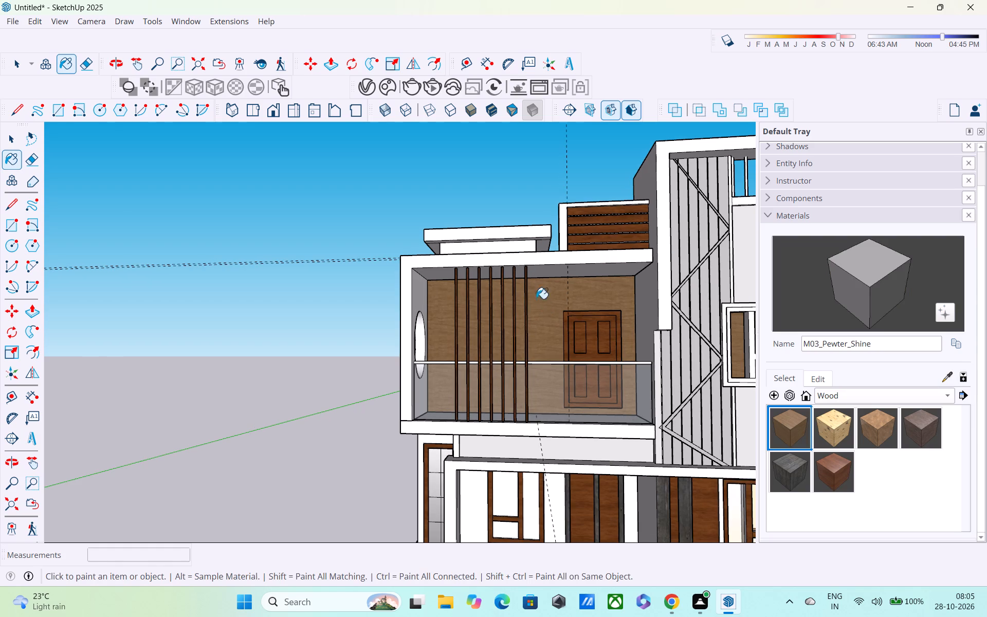
pyautogui.moveTo(520, 278); pyautogui.dragTo(560, 312, button='middle')
pyautogui.scroll(3, 449, 210)
pyautogui.click(473, 254)
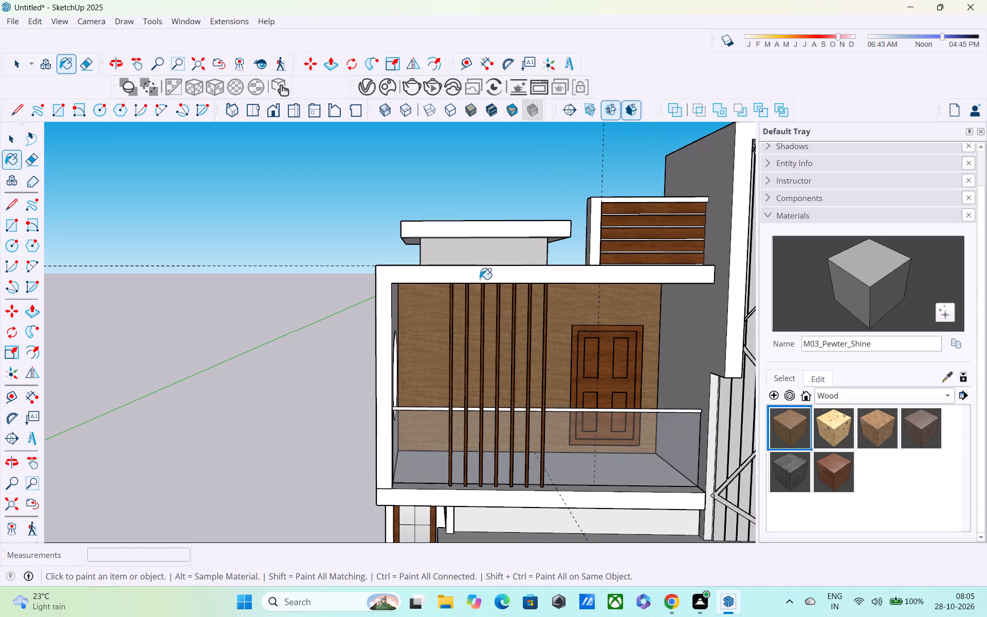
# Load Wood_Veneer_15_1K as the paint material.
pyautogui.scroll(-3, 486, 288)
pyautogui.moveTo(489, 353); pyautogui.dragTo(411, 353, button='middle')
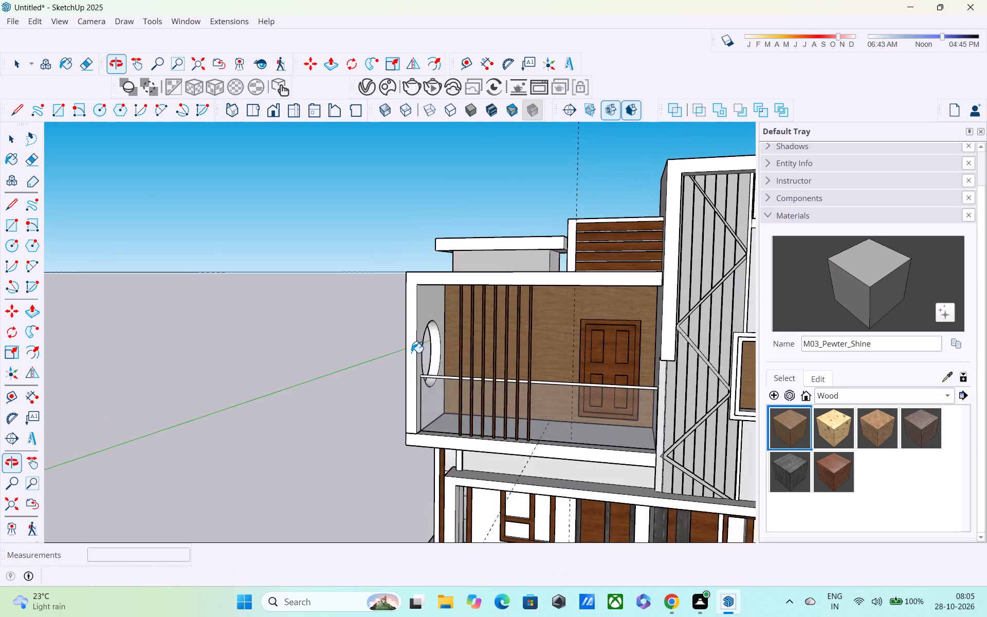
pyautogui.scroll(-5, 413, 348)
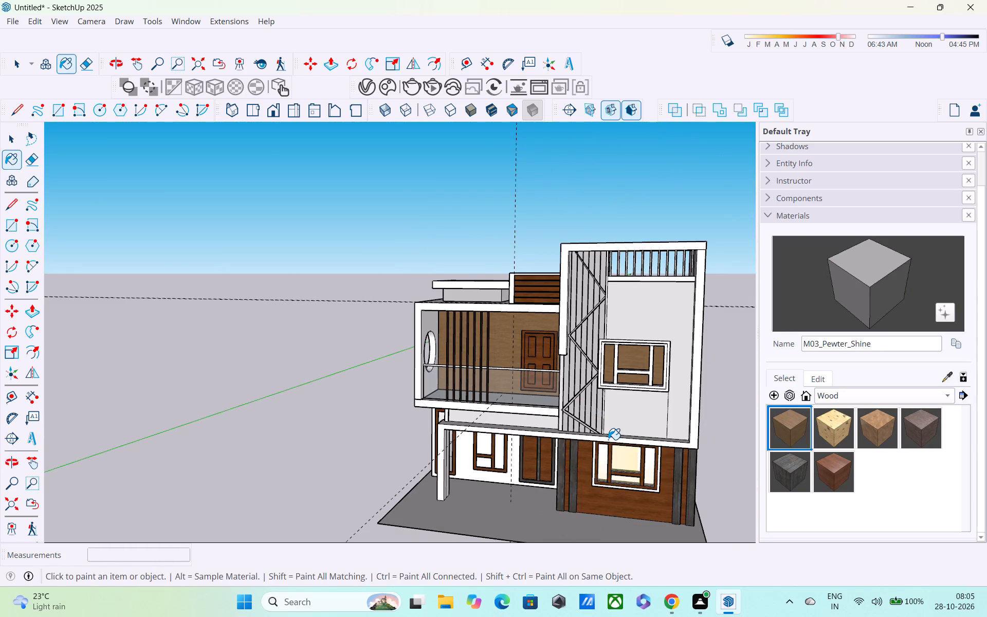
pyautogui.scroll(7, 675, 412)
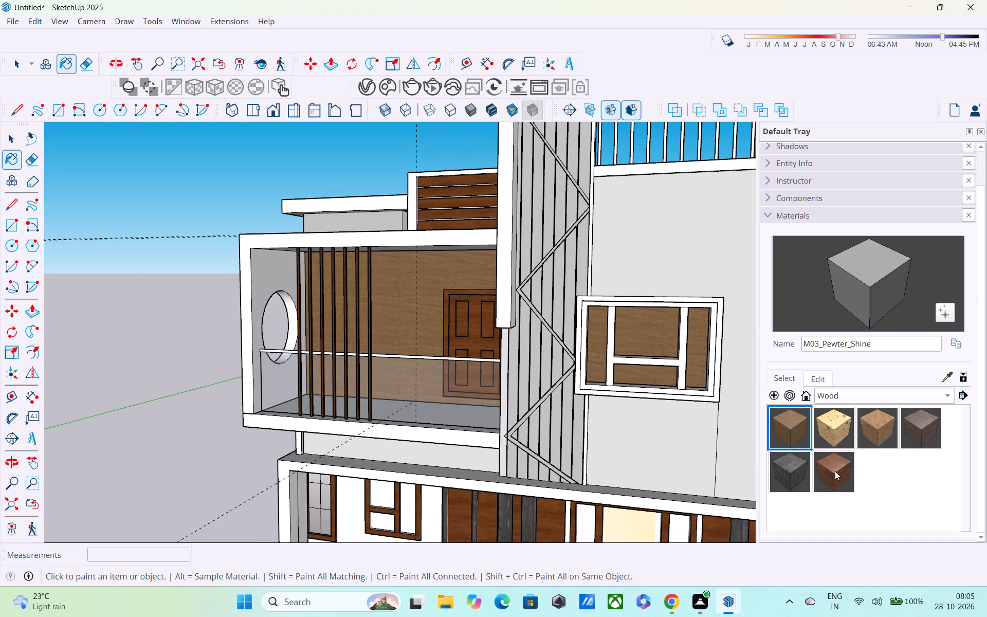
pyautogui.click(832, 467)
# Draw a rectangle about 1' by 4' across the tall upper-floor window opening nearest the zigzag cladding.
pyautogui.scroll(3, 581, 338)
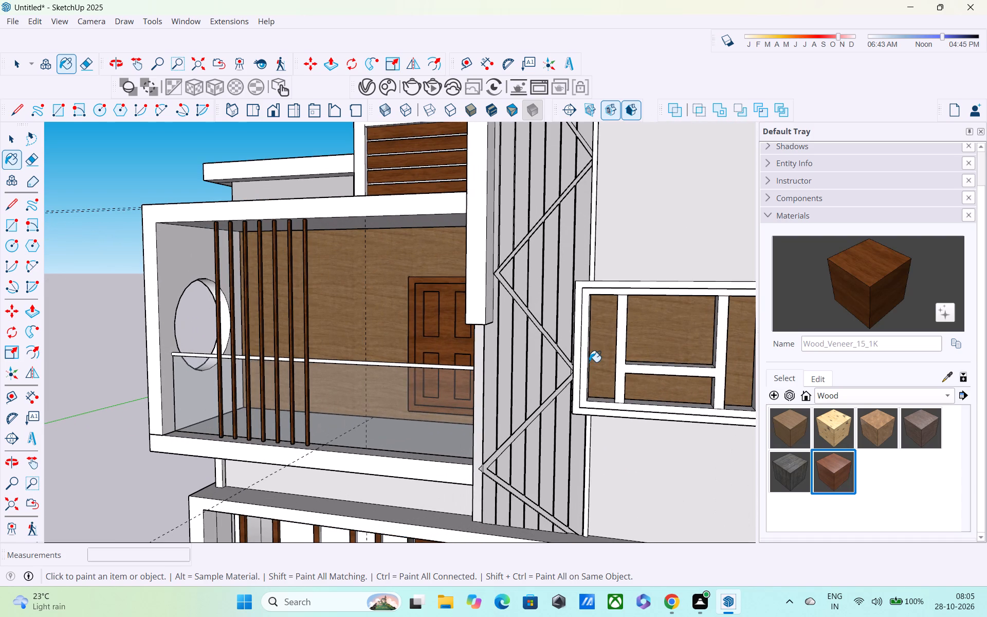
pyautogui.scroll(2, 605, 363)
pyautogui.moveTo(747, 411); pyautogui.dragTo(545, 389, button='middle')
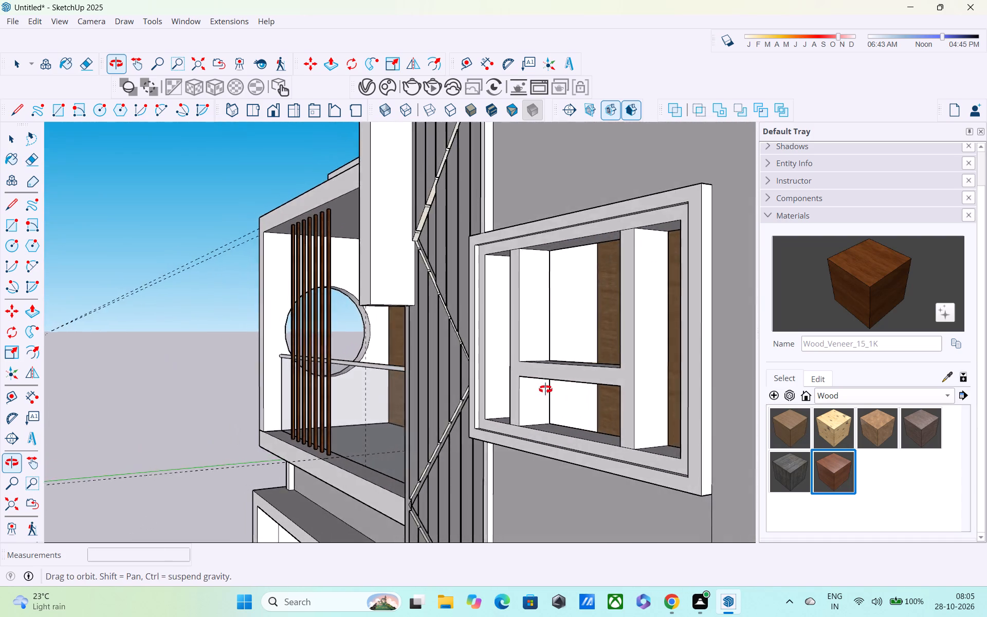
pyautogui.moveTo(545, 389); pyautogui.dragTo(560, 408, button='middle')
pyautogui.press('r')
pyautogui.moveTo(515, 295); pyautogui.dragTo(517, 294, button='middle')
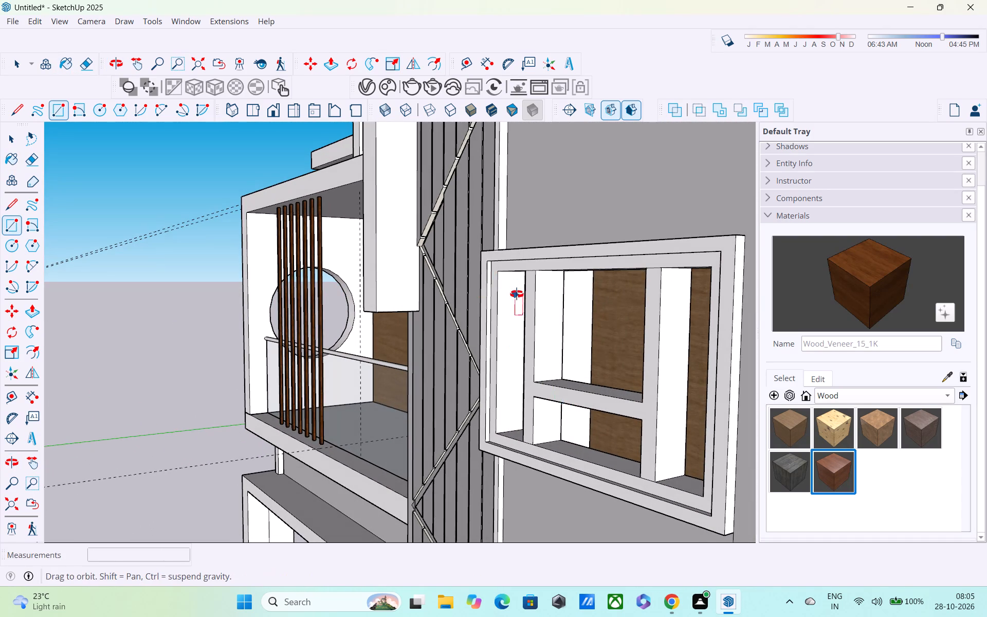
pyautogui.moveTo(517, 294); pyautogui.dragTo(527, 222, button='middle')
pyautogui.scroll(6, 527, 222)
pyautogui.click(511, 232)
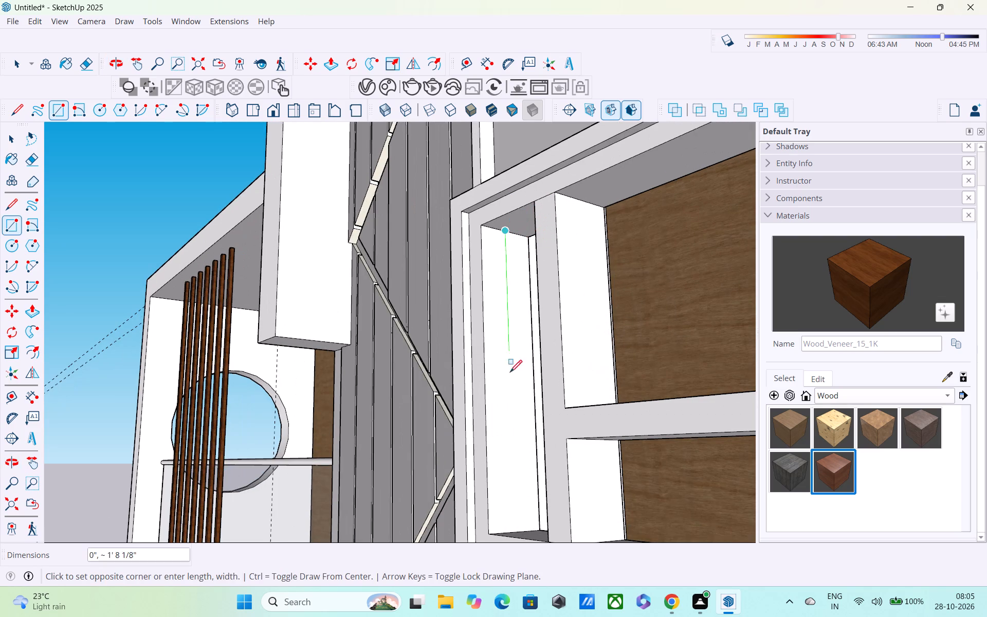
pyautogui.keyDown('shift'); pyautogui.moveTo(510, 419); pyautogui.dragTo(464, 334, button='middle'); pyautogui.keyUp('shift')
pyautogui.moveTo(473, 361); pyautogui.dragTo(604, 467, button='middle')
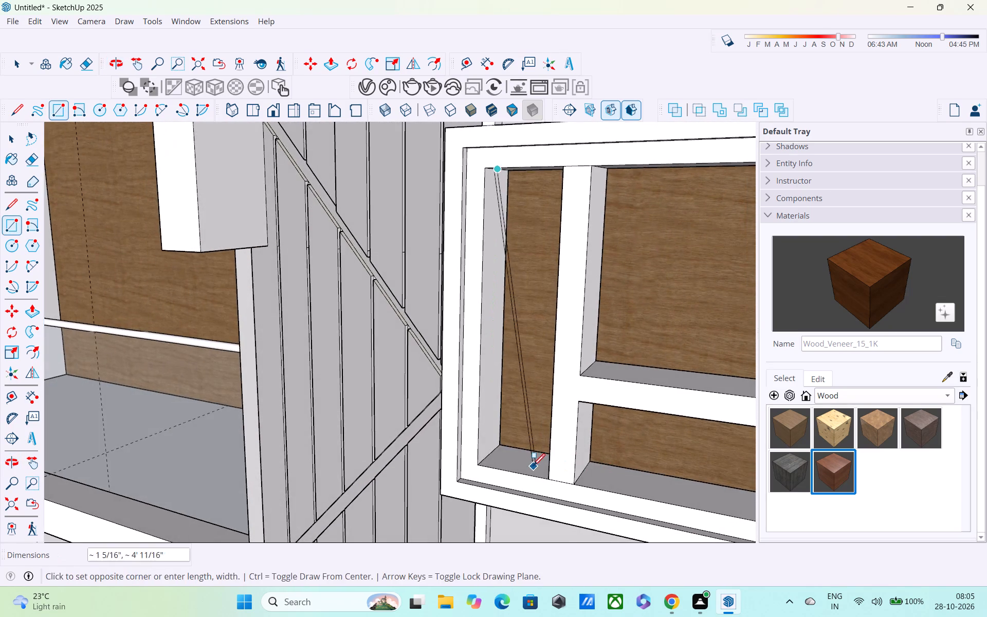
pyautogui.moveTo(532, 466); pyautogui.dragTo(756, 428, button='middle')
pyautogui.scroll(5, 567, 425)
pyautogui.scroll(3, 519, 435)
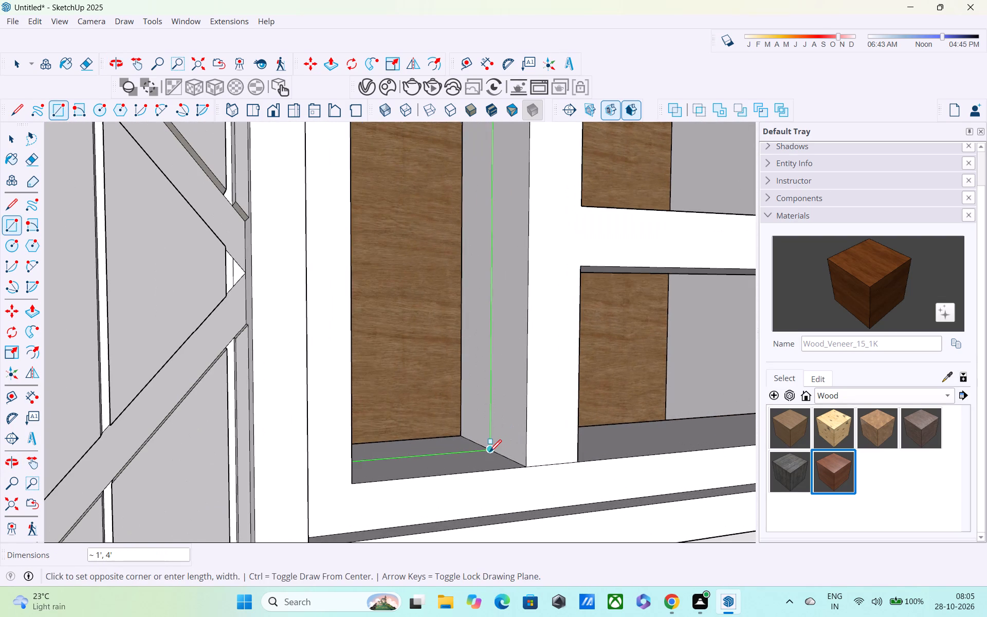
pyautogui.click(489, 453)
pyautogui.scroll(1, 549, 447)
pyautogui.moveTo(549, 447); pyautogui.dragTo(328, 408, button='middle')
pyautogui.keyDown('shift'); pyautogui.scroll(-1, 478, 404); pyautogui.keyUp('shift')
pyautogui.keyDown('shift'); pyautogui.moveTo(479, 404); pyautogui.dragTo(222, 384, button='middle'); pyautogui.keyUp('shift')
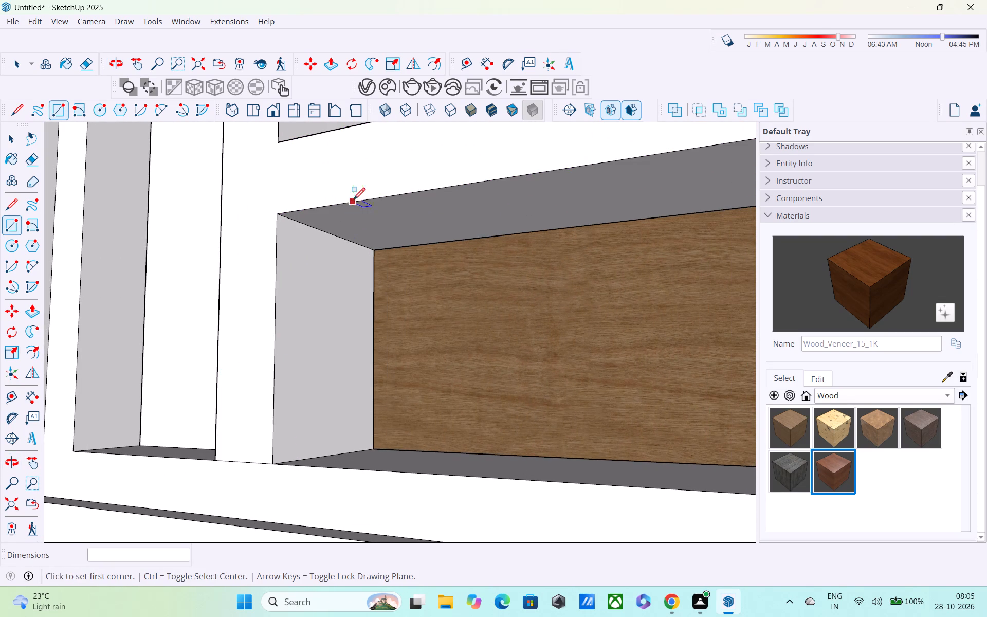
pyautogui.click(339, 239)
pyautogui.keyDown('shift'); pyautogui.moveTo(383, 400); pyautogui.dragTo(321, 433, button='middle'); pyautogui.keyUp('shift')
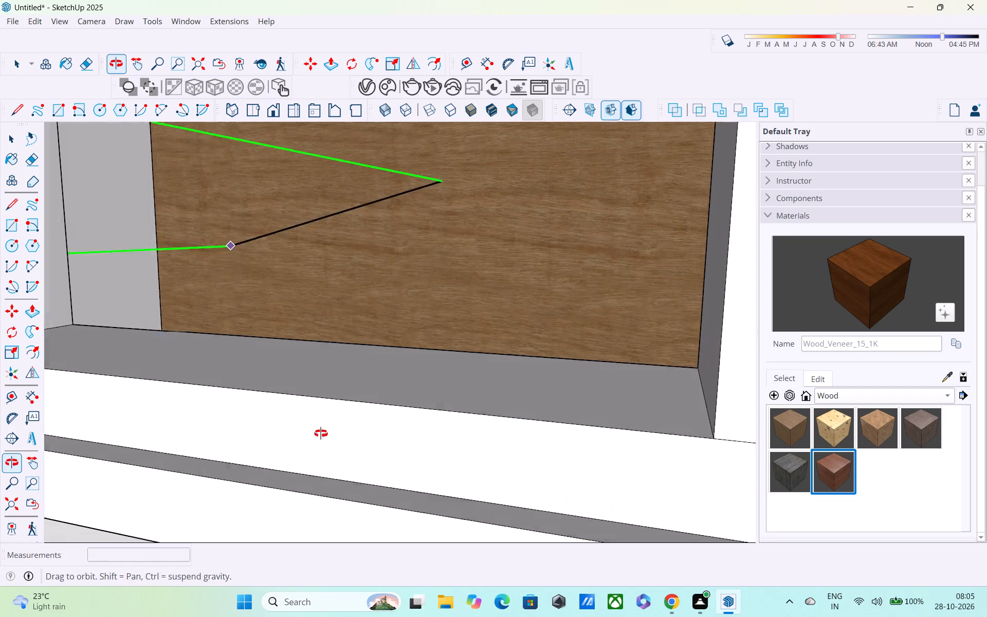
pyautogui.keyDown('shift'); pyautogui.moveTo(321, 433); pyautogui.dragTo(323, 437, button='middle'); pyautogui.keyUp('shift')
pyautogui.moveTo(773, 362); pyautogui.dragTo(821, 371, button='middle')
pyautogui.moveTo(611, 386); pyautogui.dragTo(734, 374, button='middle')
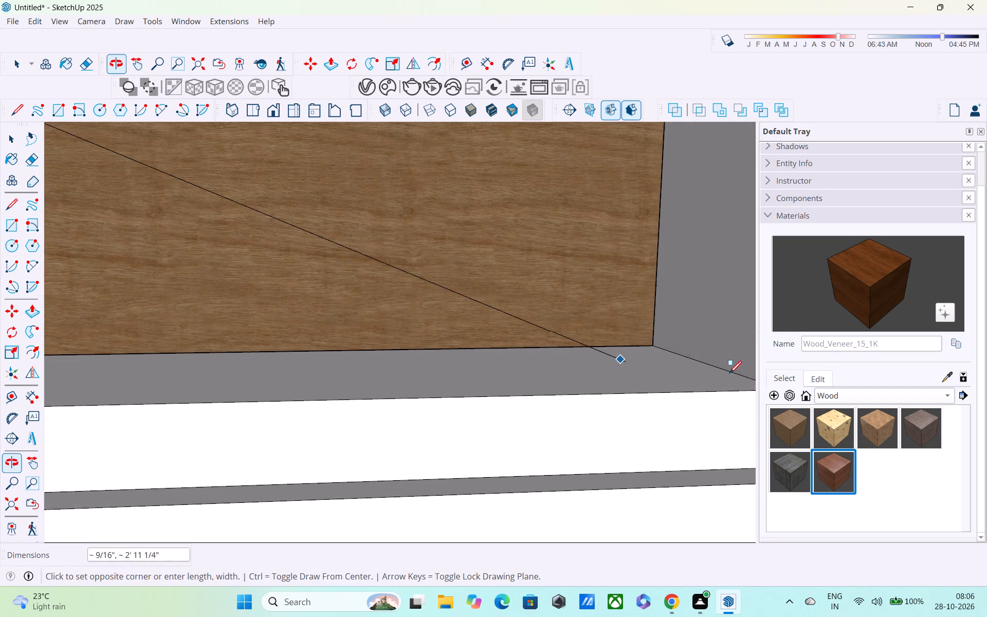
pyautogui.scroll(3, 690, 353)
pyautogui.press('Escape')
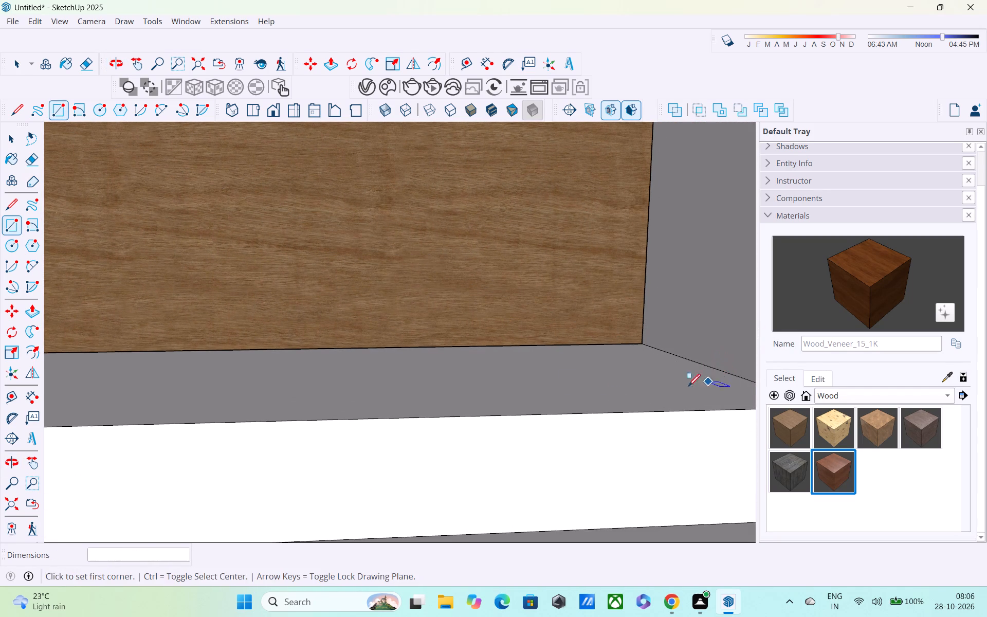
# Draw a rectangle about 3' by 1' 1 7/16" across the lower middle opening of the upper-floor window.
pyautogui.moveTo(485, 385); pyautogui.dragTo(461, 422, button='middle')
pyautogui.scroll(-3, 476, 378)
pyautogui.keyDown('shift'); pyautogui.moveTo(492, 376); pyautogui.dragTo(561, 385, button='middle'); pyautogui.keyUp('shift')
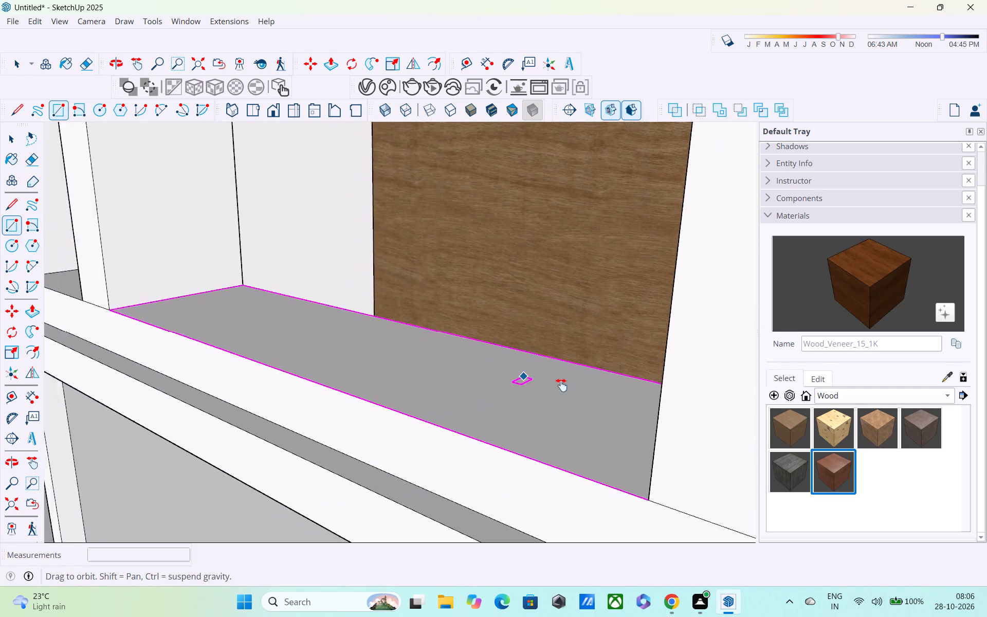
pyautogui.keyDown('shift'); pyautogui.moveTo(561, 385); pyautogui.dragTo(722, 400, button='middle'); pyautogui.keyUp('shift')
pyautogui.click(316, 310)
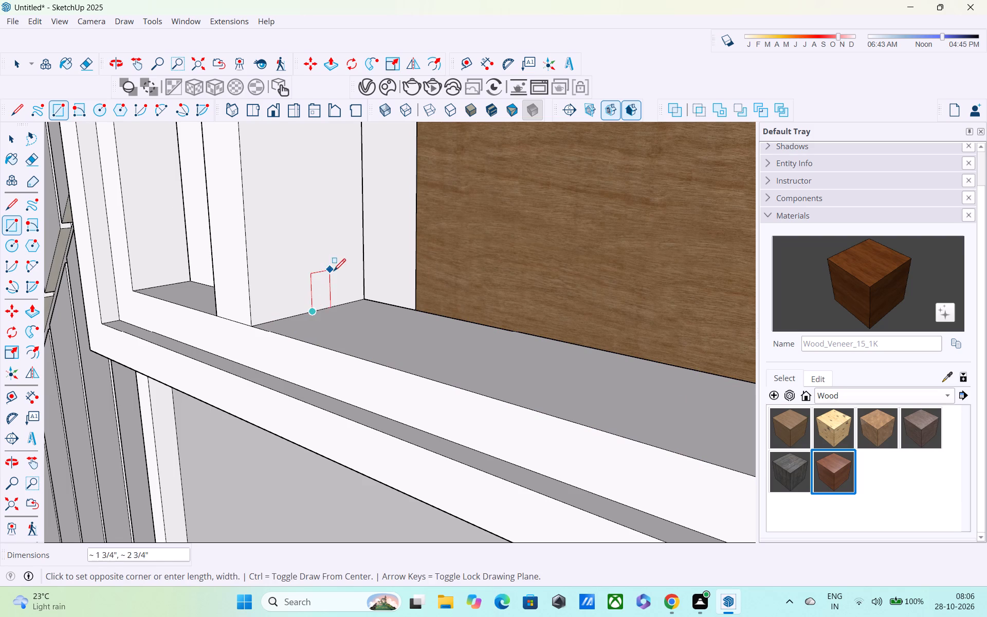
pyautogui.keyDown('shift'); pyautogui.moveTo(352, 283); pyautogui.dragTo(214, 310, button='middle'); pyautogui.keyUp('shift')
pyautogui.scroll(-1, 630, 323)
pyautogui.moveTo(689, 338); pyautogui.dragTo(964, 209, button='middle')
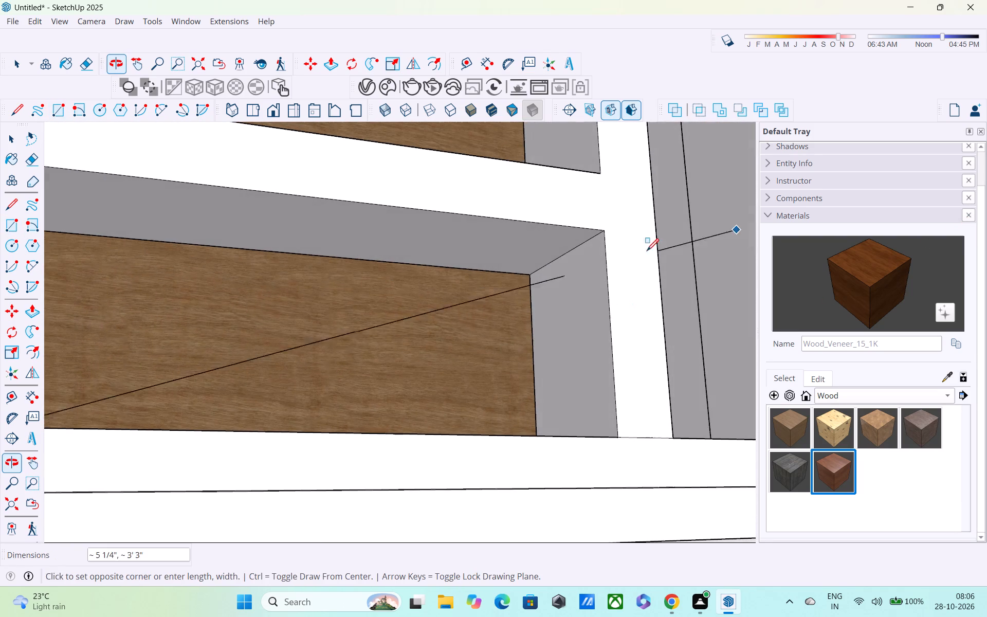
pyautogui.click(565, 253)
# Draw a rectangle across the upper middle opening of the upper-floor window, set midway in the frame's depth.
pyautogui.keyDown('shift'); pyautogui.moveTo(543, 280); pyautogui.dragTo(669, 540, button='middle'); pyautogui.keyUp('shift')
pyautogui.moveTo(626, 462); pyautogui.dragTo(247, 583, button='middle')
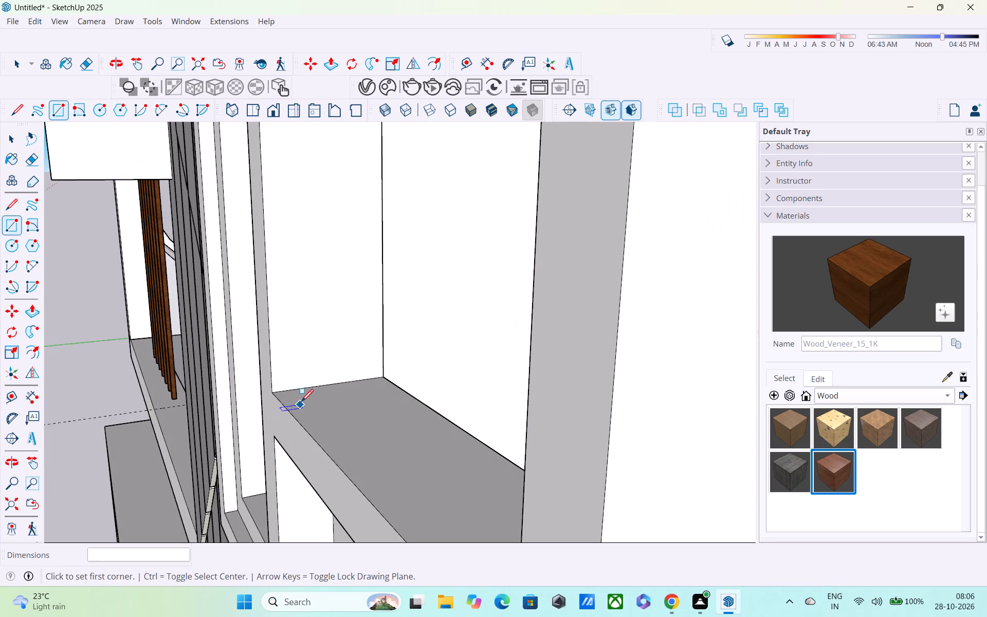
pyautogui.click(333, 387)
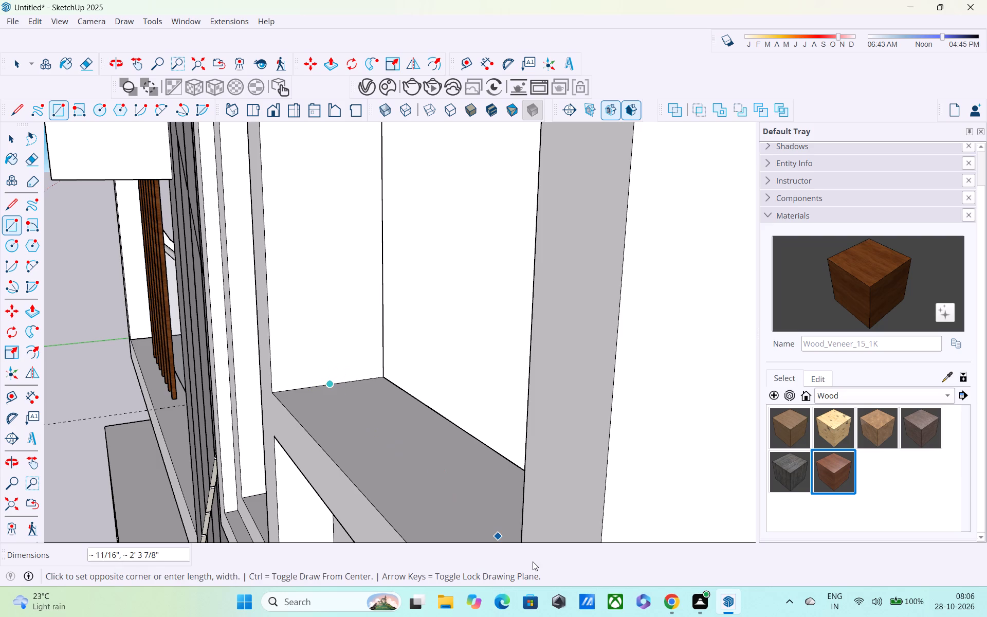
pyautogui.moveTo(533, 561); pyautogui.dragTo(486, 493, button='middle')
pyautogui.moveTo(456, 470); pyautogui.dragTo(224, 521, button='middle')
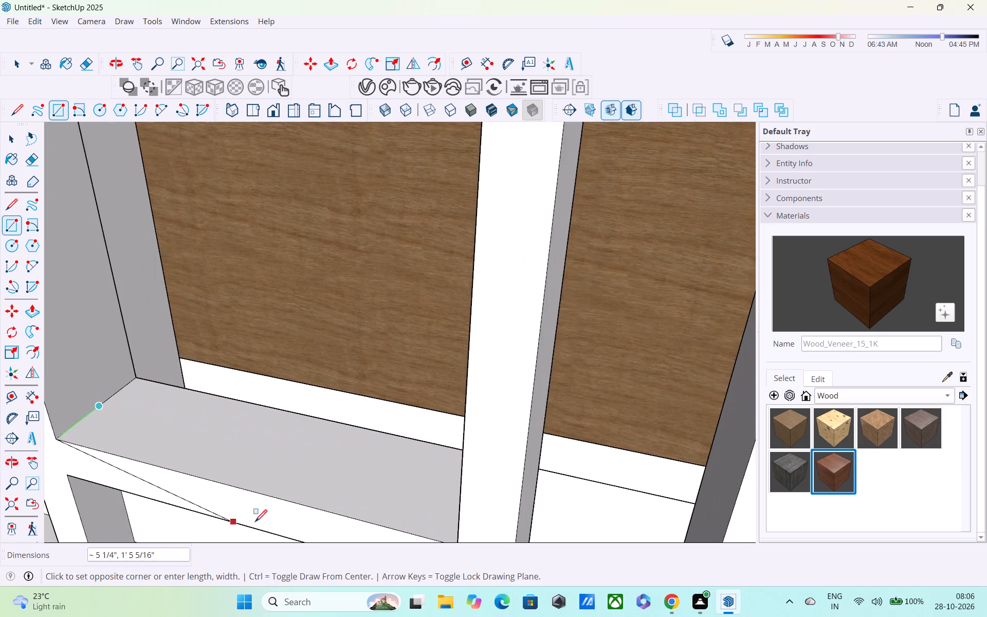
pyautogui.moveTo(287, 527); pyautogui.dragTo(243, 569, button='middle')
pyautogui.moveTo(358, 461); pyautogui.dragTo(400, 155, button='middle')
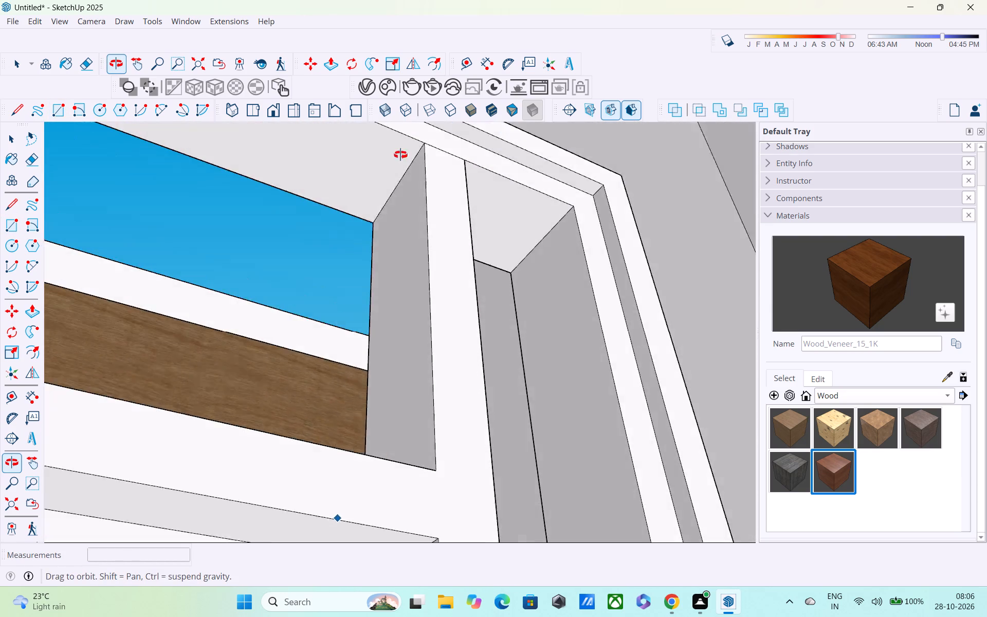
pyautogui.moveTo(400, 155); pyautogui.dragTo(400, 181, button='middle')
pyautogui.click(392, 179)
# Draw a rectangle about 1' by 4' across the tall upper-floor window opening farthest from the zigzag cladding.
pyautogui.moveTo(458, 273); pyautogui.dragTo(204, 450, button='middle')
pyautogui.keyDown('shift'); pyautogui.moveTo(203, 438); pyautogui.dragTo(206, 285, button='middle'); pyautogui.keyUp('shift')
pyautogui.scroll(-6, 241, 288)
pyautogui.moveTo(304, 355); pyautogui.dragTo(285, 425, button='middle')
pyautogui.scroll(1, 327, 485)
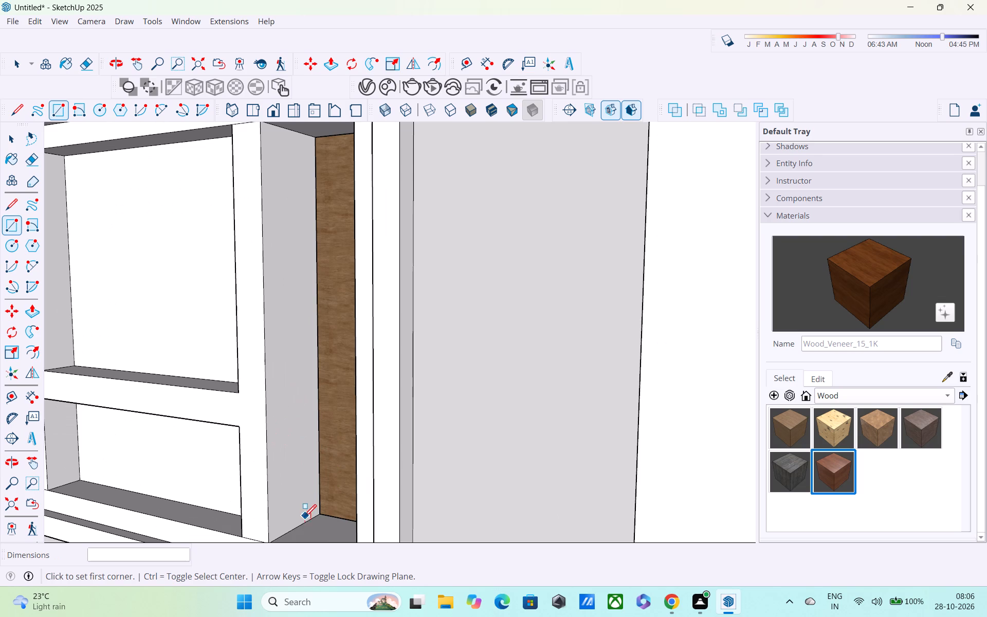
pyautogui.click(299, 527)
pyautogui.moveTo(317, 411); pyautogui.dragTo(283, 286, button='middle')
pyautogui.moveTo(350, 352); pyautogui.dragTo(551, 369, button='middle')
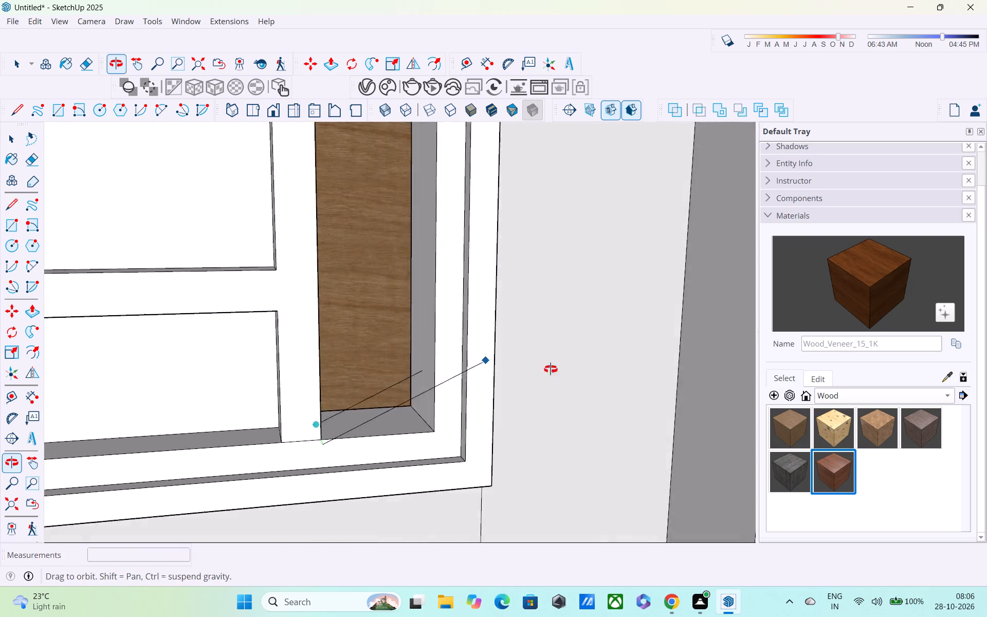
pyautogui.moveTo(551, 369); pyautogui.dragTo(583, 369, button='middle')
pyautogui.keyDown('shift'); pyautogui.moveTo(555, 343); pyautogui.dragTo(578, 497, button='middle'); pyautogui.keyUp('shift')
pyautogui.scroll(3, 469, 140)
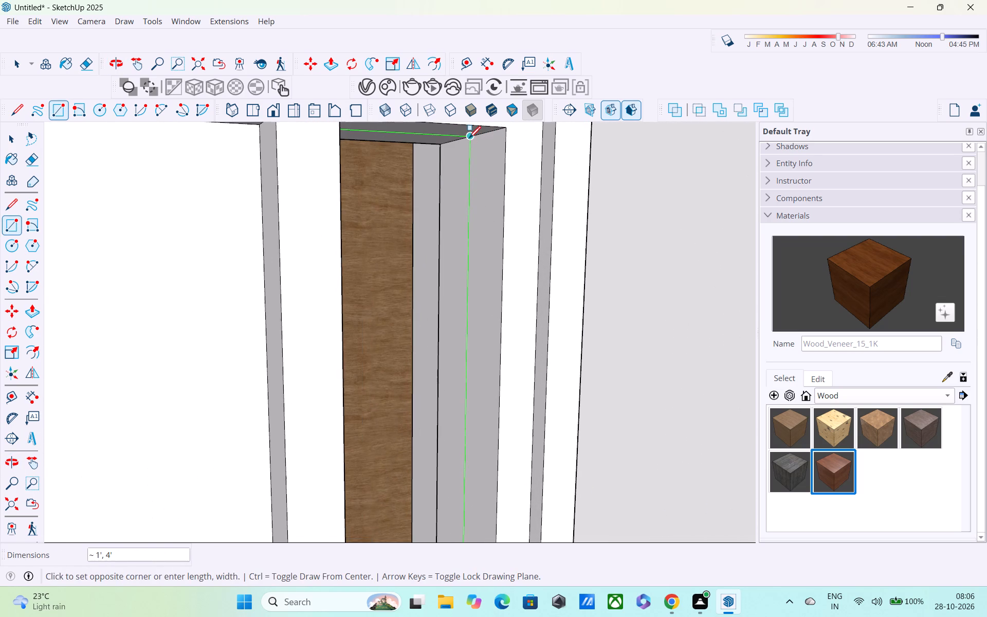
pyautogui.click(469, 139)
pyautogui.moveTo(454, 185); pyautogui.dragTo(403, 153, button='middle')
pyautogui.scroll(1, 401, 153)
pyautogui.keyDown('shift'); pyautogui.scroll(-4, 393, 149); pyautogui.keyUp('shift')
pyautogui.scroll(-1, 403, 286)
pyautogui.moveTo(403, 286); pyautogui.dragTo(547, 193, button='middle')
pyautogui.scroll(-6, 509, 196)
pyautogui.scroll(-1, 434, 226)
pyautogui.moveTo(427, 238); pyautogui.dragTo(320, 263, button='middle')
pyautogui.press('space')
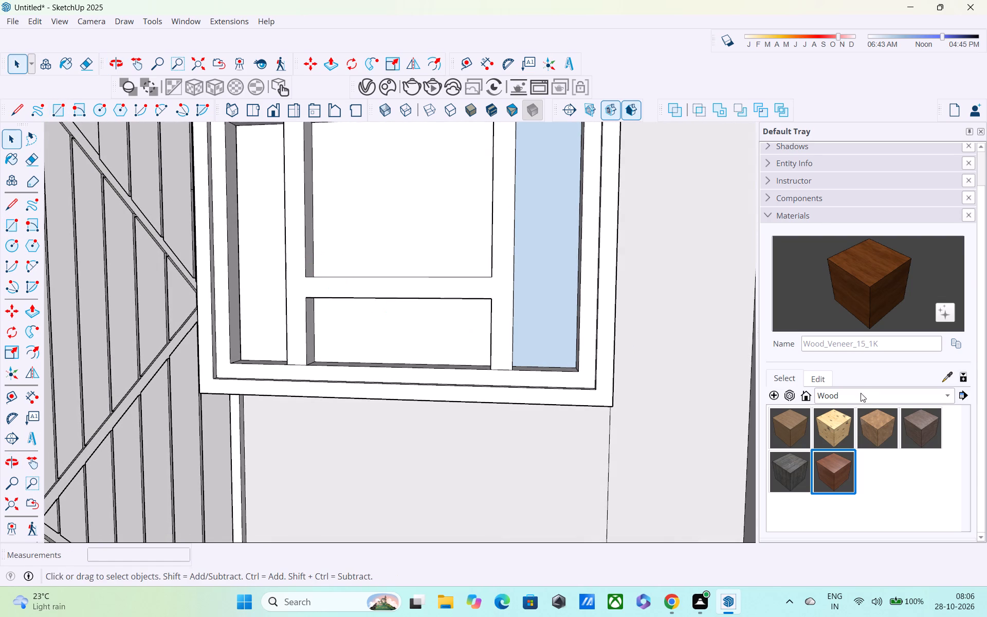
# Paint all four panes of the upper-floor window with Glass_Mirror_1 from the Glass materials.
pyautogui.click(860, 398)
pyautogui.click(838, 282)
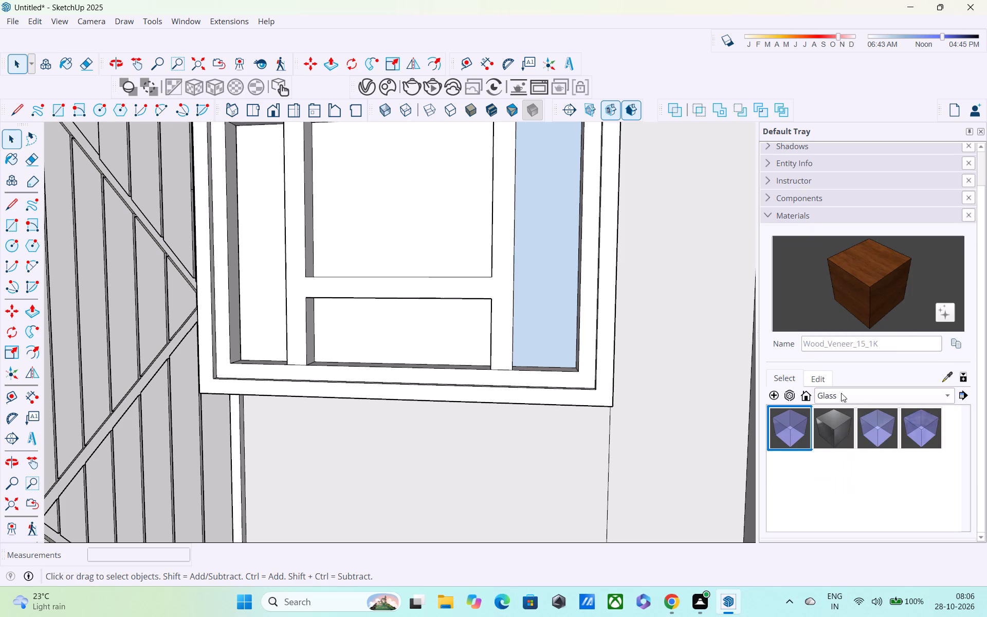
pyautogui.click(843, 432)
pyautogui.click(436, 246)
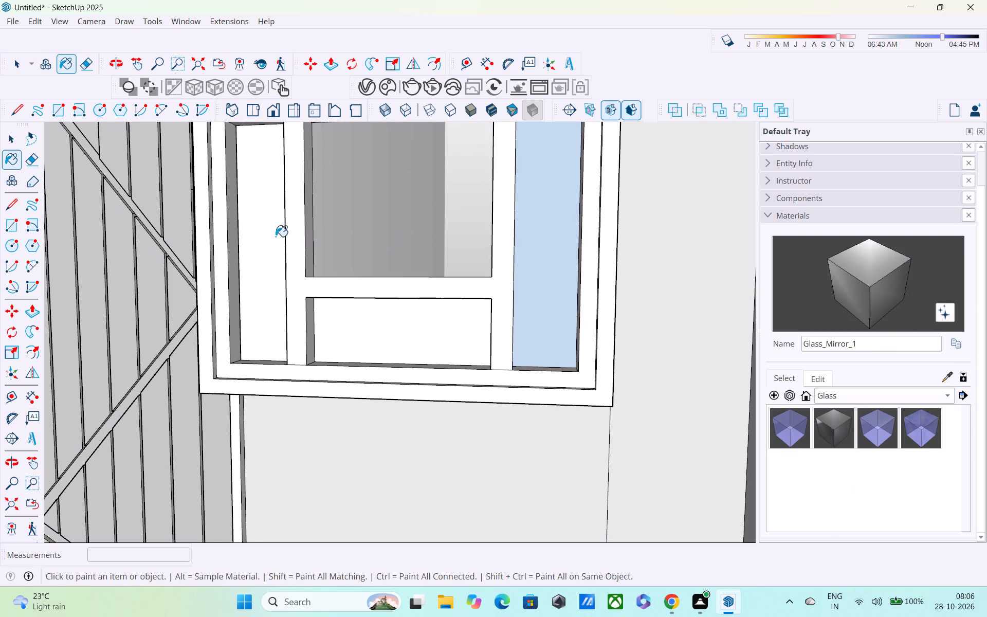
pyautogui.click(272, 234)
pyautogui.click(371, 344)
pyautogui.click(557, 246)
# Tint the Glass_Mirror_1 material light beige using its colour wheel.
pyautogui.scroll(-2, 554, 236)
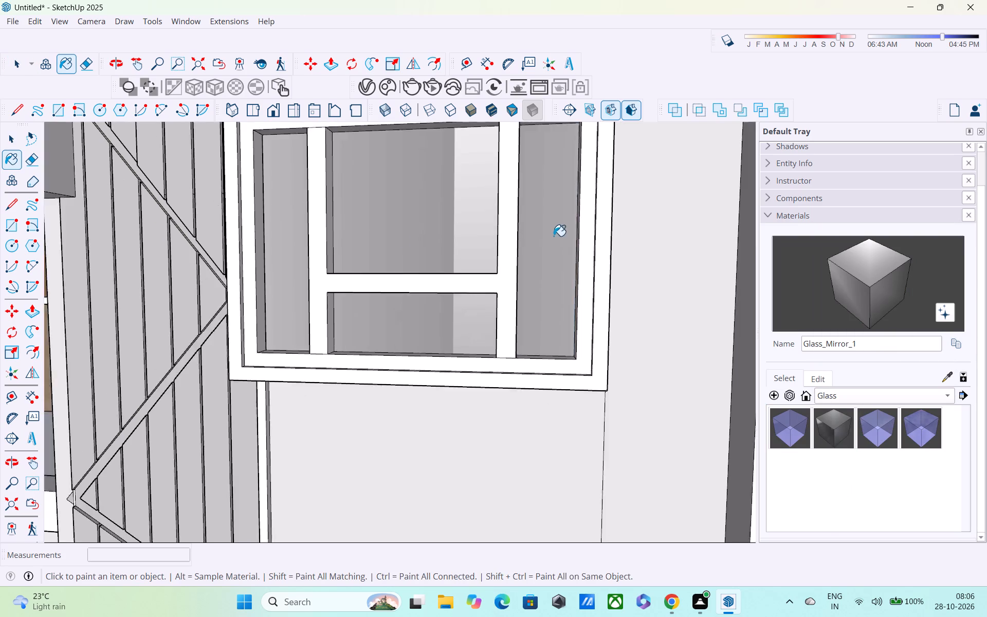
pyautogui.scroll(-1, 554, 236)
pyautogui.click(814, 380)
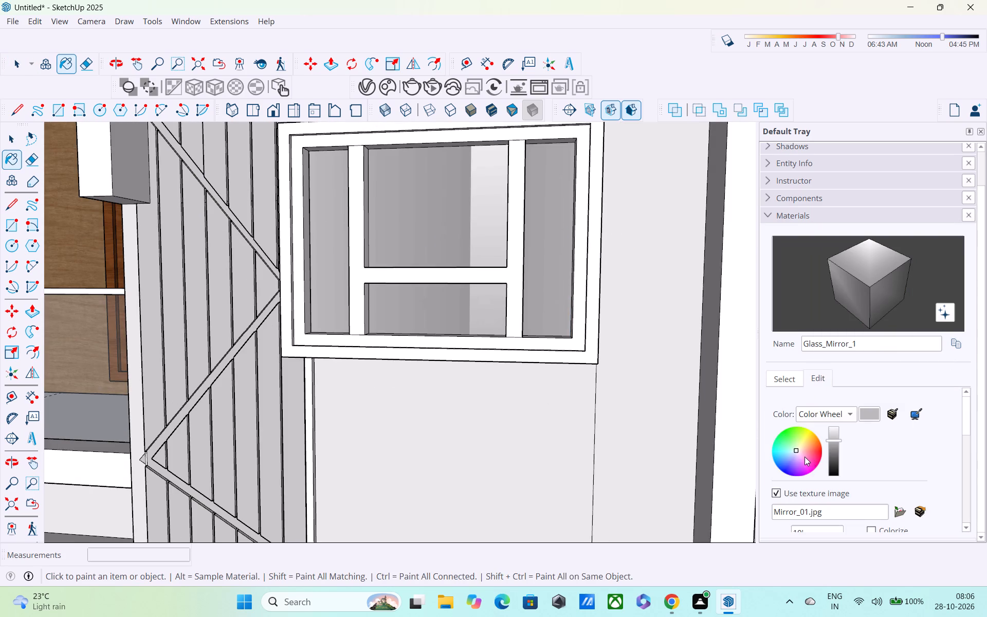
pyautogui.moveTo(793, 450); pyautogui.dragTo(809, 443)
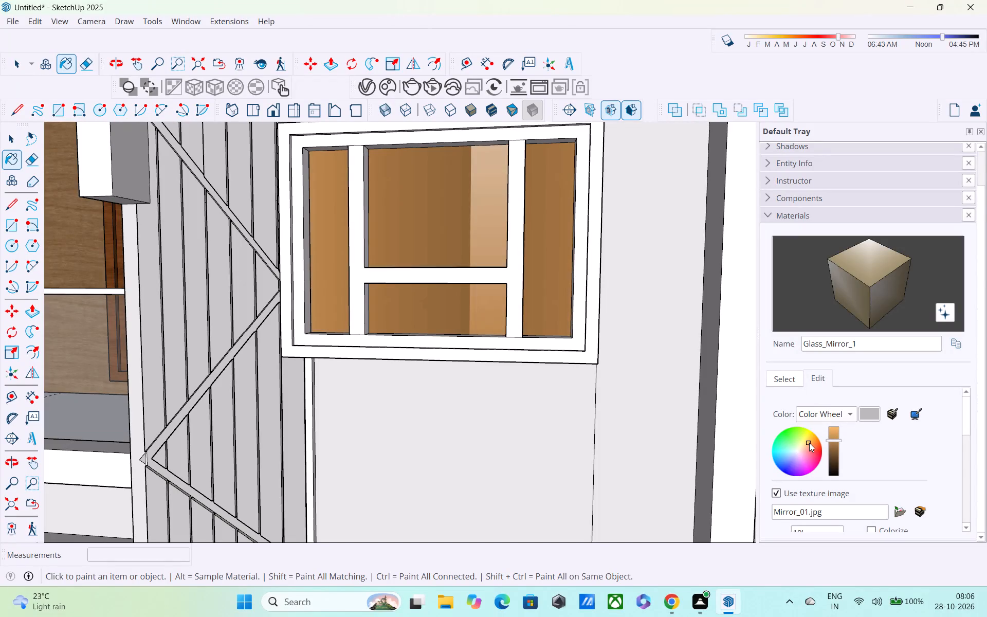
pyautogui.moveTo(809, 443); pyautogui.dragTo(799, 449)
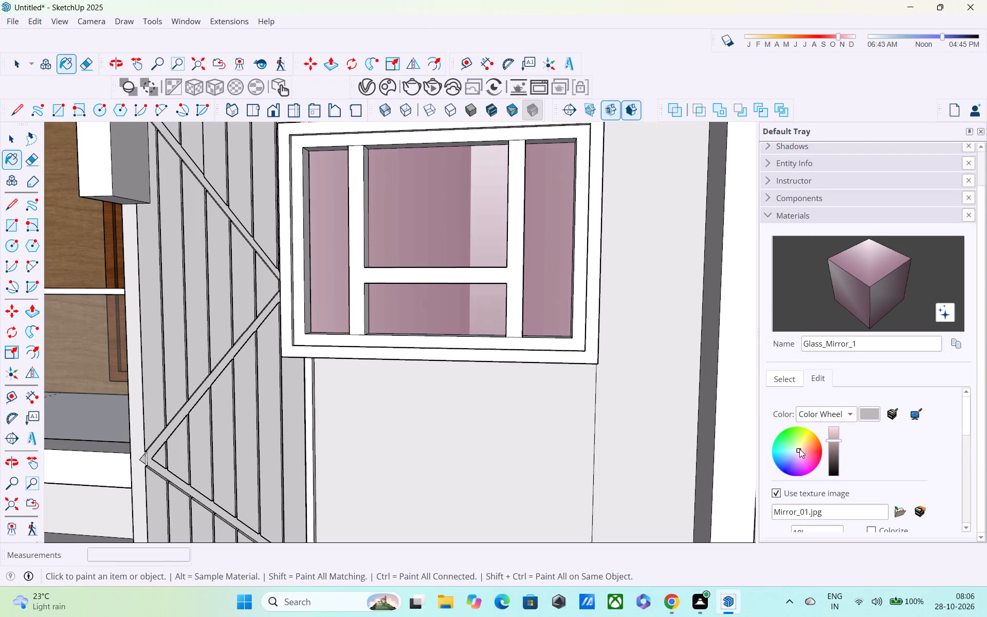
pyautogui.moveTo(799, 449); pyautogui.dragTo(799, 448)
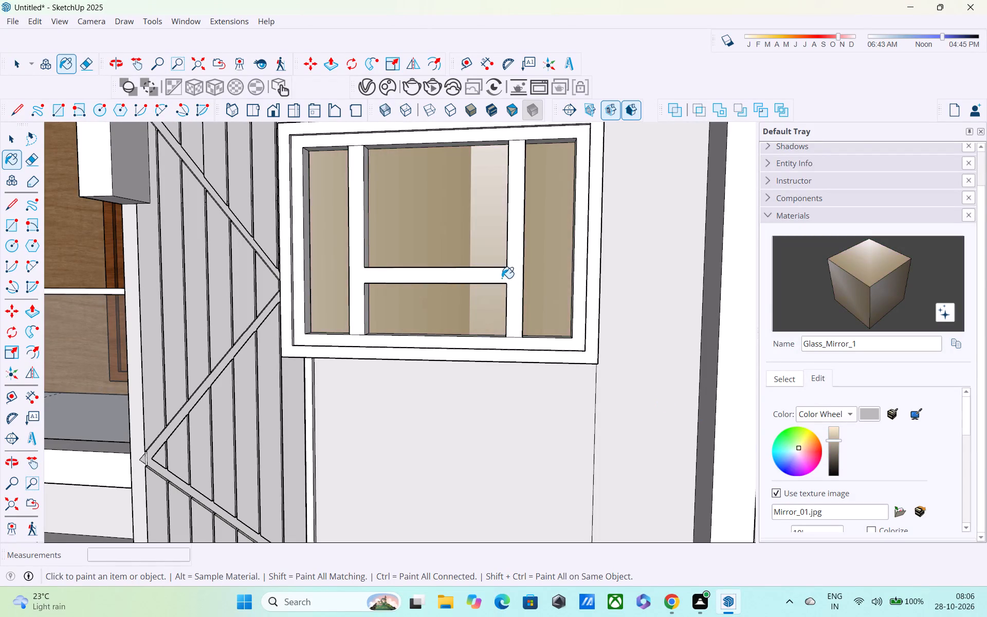
# Sample the glass of the ground-floor window and paint all four upper-floor window panes with that Glass_Mirror_01.
pyautogui.moveTo(501, 278); pyautogui.dragTo(386, 277, button='middle')
pyautogui.press('space')
pyautogui.scroll(-11, 363, 291)
pyautogui.moveTo(485, 447); pyautogui.dragTo(540, 353, button='middle')
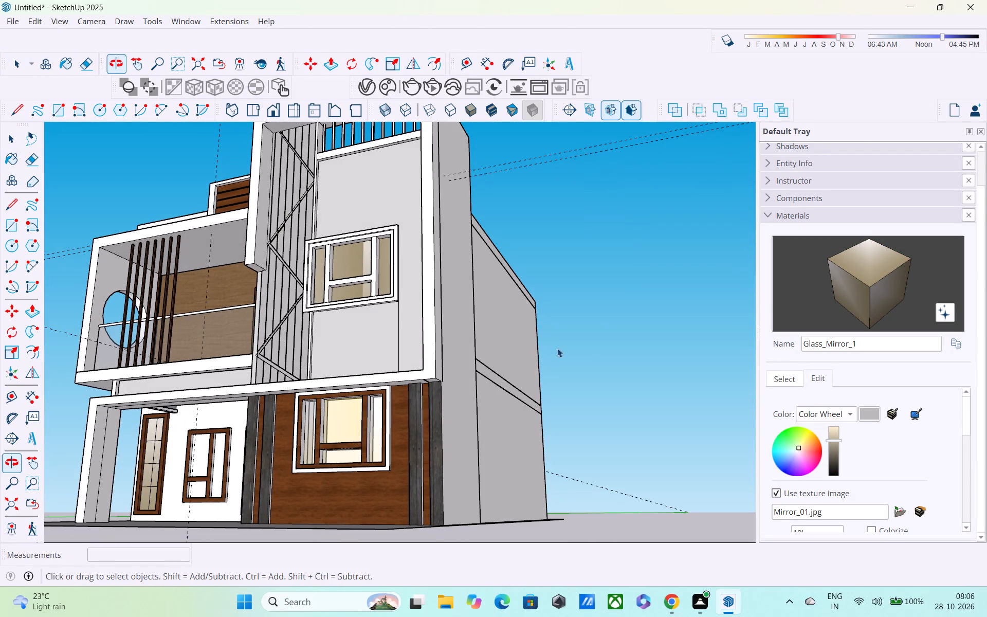
pyautogui.moveTo(513, 329); pyautogui.dragTo(559, 438, button='middle')
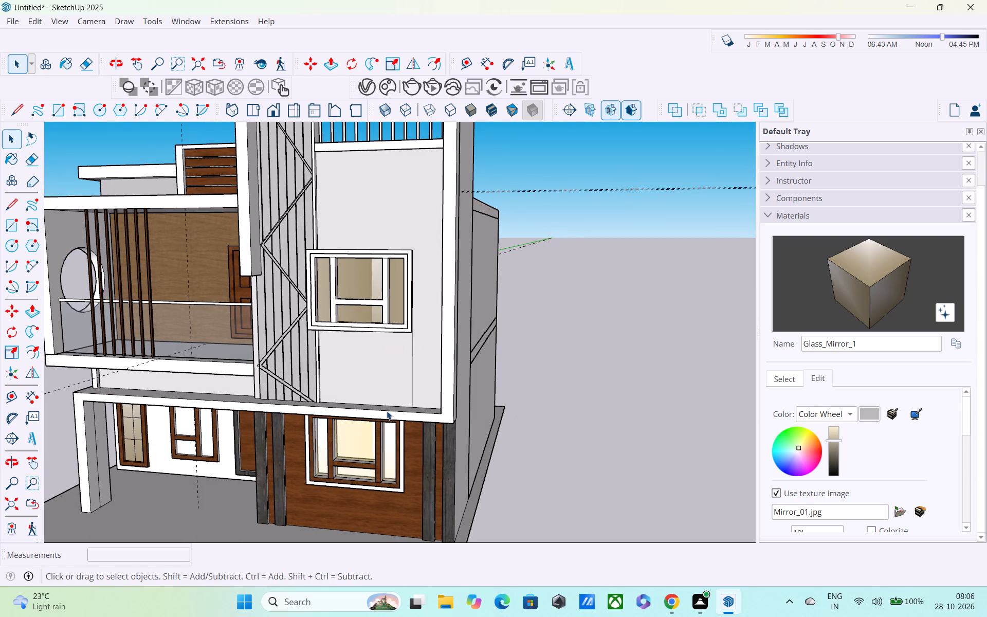
pyautogui.scroll(1, 793, 380)
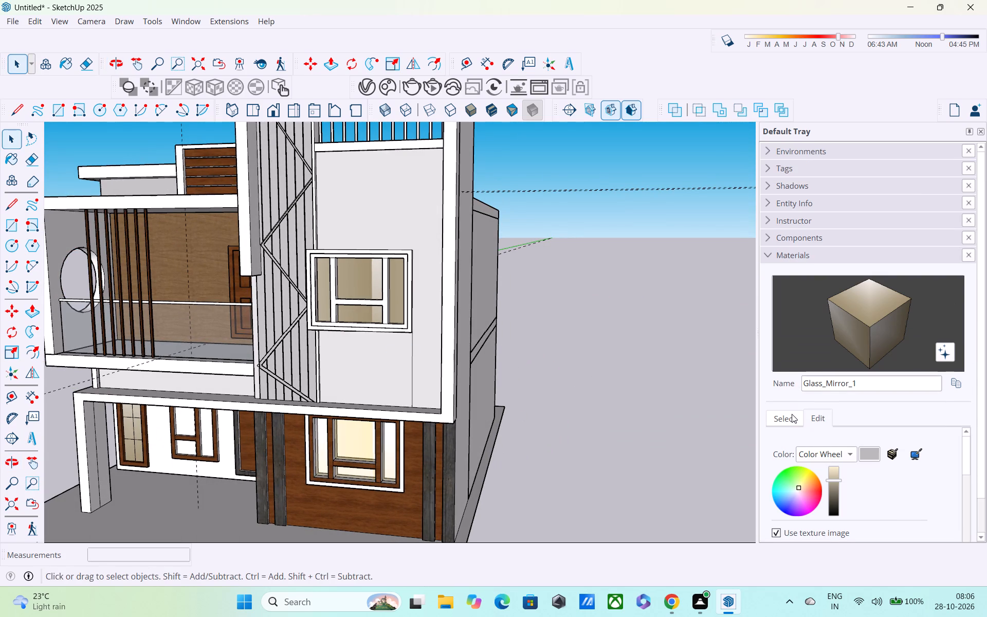
pyautogui.click(792, 415)
pyautogui.click(943, 416)
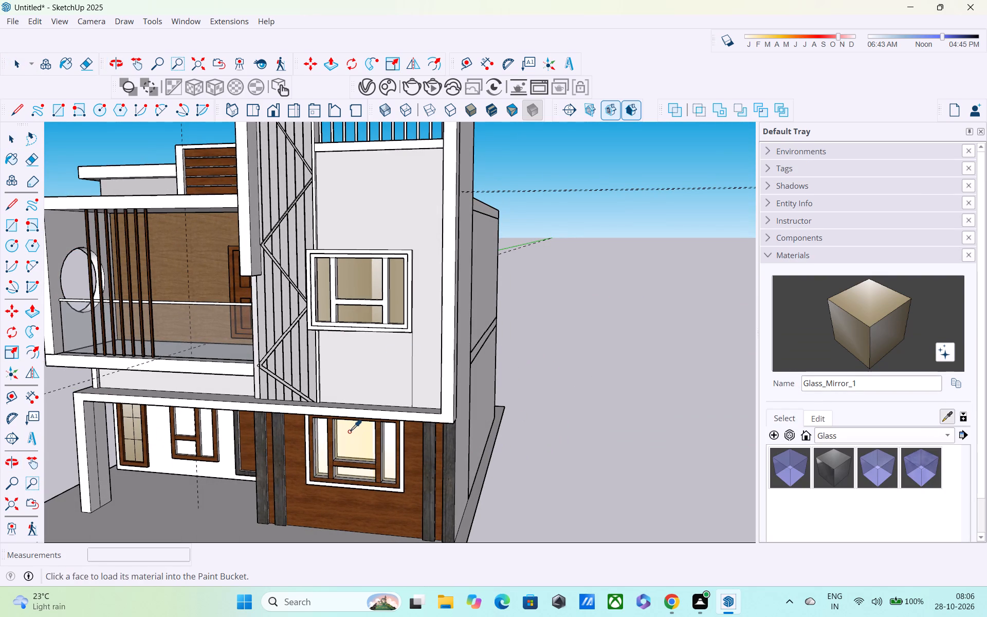
pyautogui.click(354, 438)
pyautogui.click(357, 285)
pyautogui.click(323, 279)
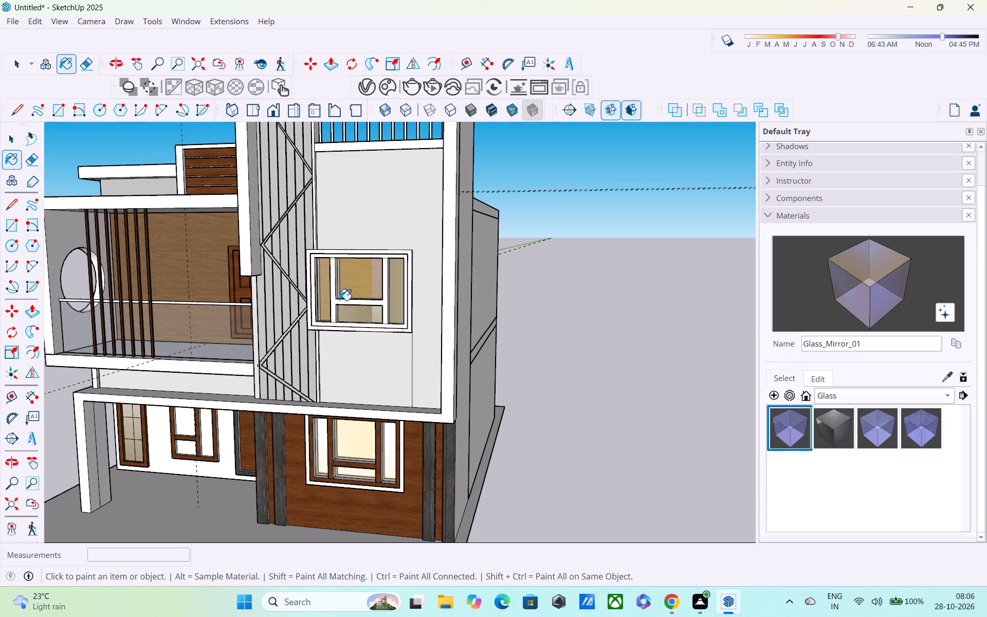
pyautogui.click(362, 314)
pyautogui.click(404, 291)
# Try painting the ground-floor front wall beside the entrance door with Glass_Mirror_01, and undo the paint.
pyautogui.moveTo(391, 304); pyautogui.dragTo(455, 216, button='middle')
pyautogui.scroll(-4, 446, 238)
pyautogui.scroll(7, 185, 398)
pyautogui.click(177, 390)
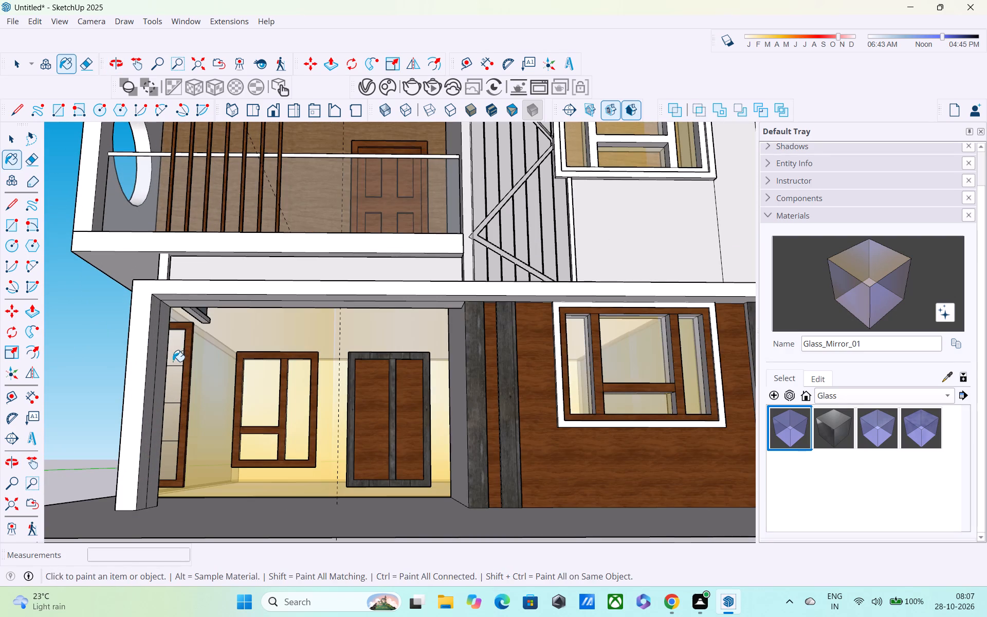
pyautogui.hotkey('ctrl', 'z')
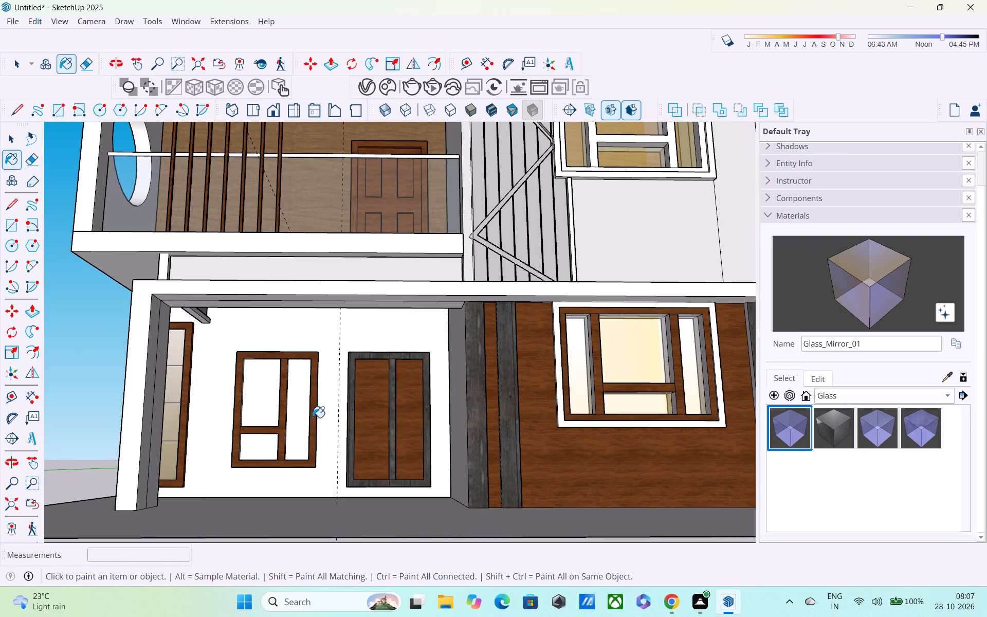
# Examine the ground-floor front windows and the wood-clad wall from several angles.
pyautogui.moveTo(313, 418); pyautogui.dragTo(114, 489, button='middle')
pyautogui.moveTo(502, 456); pyautogui.dragTo(477, 377, button='middle')
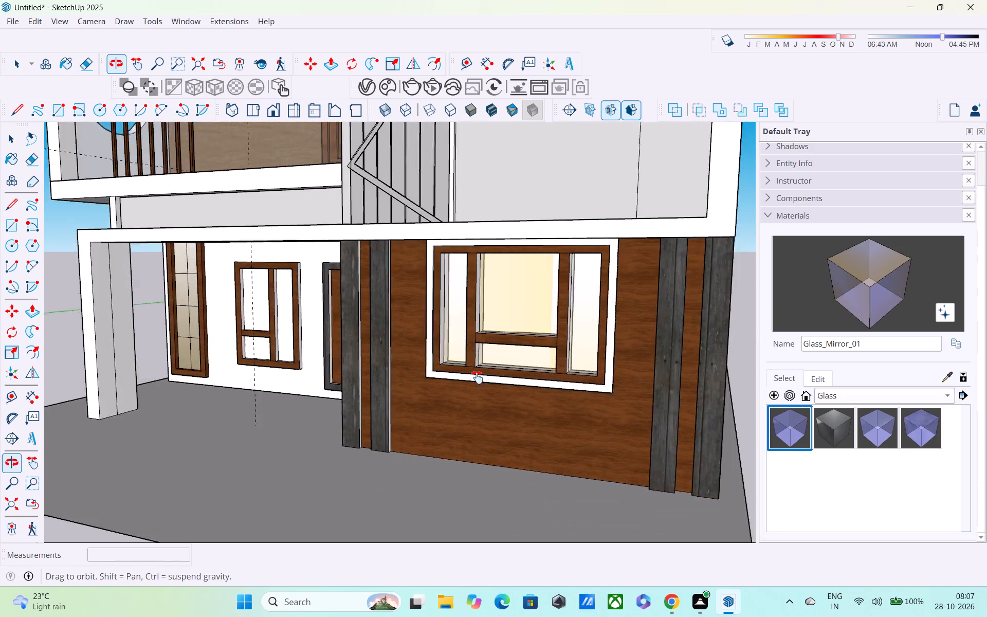
pyautogui.moveTo(477, 377); pyautogui.dragTo(458, 364, button='middle')
pyautogui.scroll(-6, 450, 358)
pyautogui.press('space')
pyautogui.click(655, 268)
pyautogui.moveTo(448, 334); pyautogui.dragTo(607, 311, button='middle')
pyautogui.scroll(-2, 582, 289)
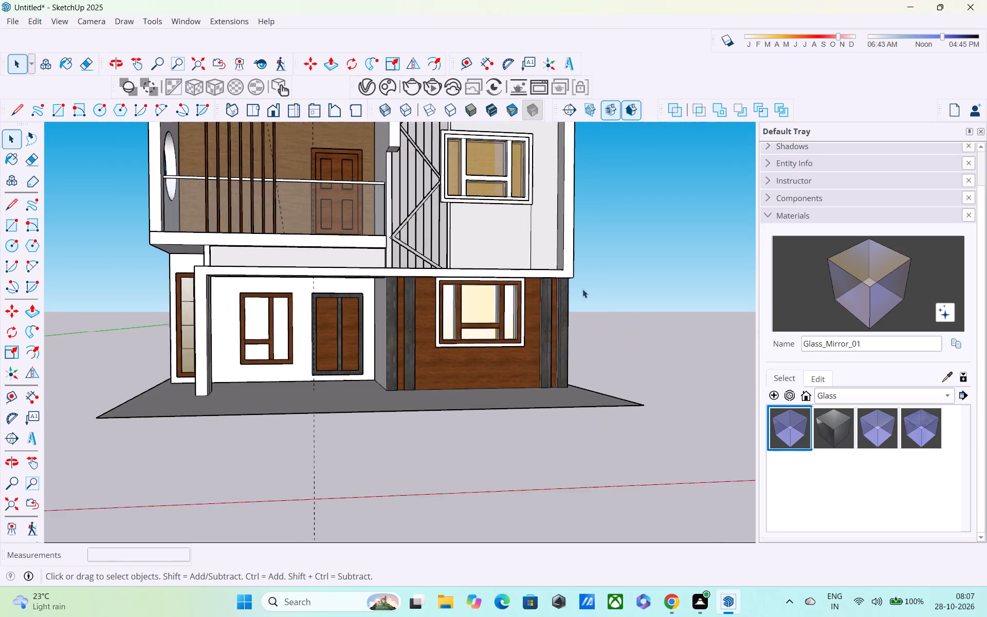
pyautogui.scroll(-1, 582, 289)
pyautogui.scroll(16, 539, 303)
pyautogui.moveTo(510, 302); pyautogui.dragTo(444, 376, button='middle')
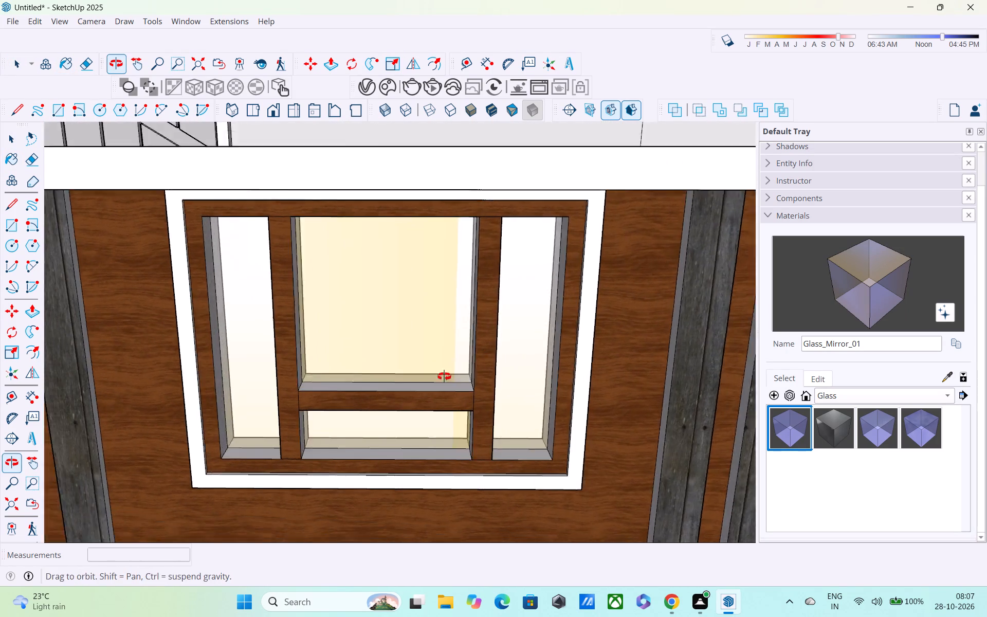
pyautogui.moveTo(444, 376); pyautogui.dragTo(411, 383, button='middle')
pyautogui.scroll(-4, 407, 249)
pyautogui.moveTo(399, 292); pyautogui.dragTo(344, 320, button='middle')
pyautogui.scroll(1, 344, 284)
pyautogui.scroll(-6, 344, 284)
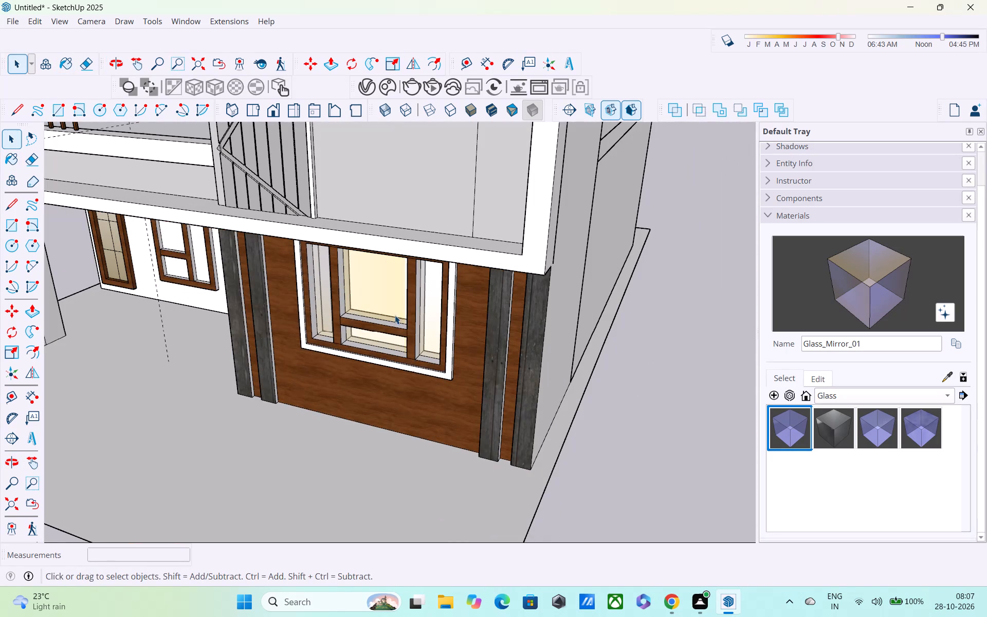
# Sample the centre pane of the wood-clad wall's window and apply its Glass_Mirror_01 to the side pane nearest the house corner.
pyautogui.click(388, 291)
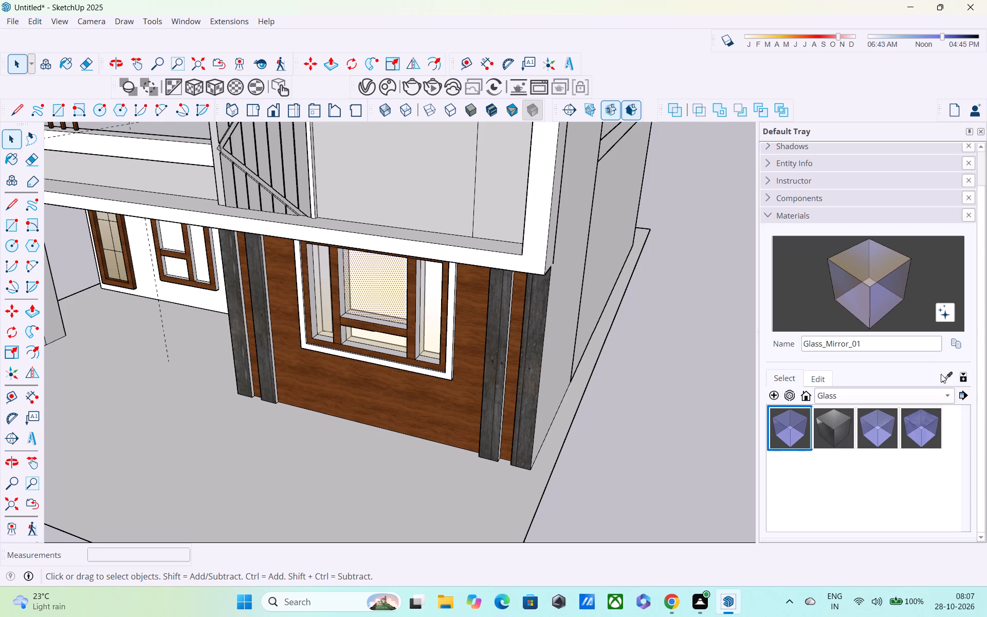
pyautogui.click(946, 380)
pyautogui.click(392, 282)
pyautogui.click(426, 316)
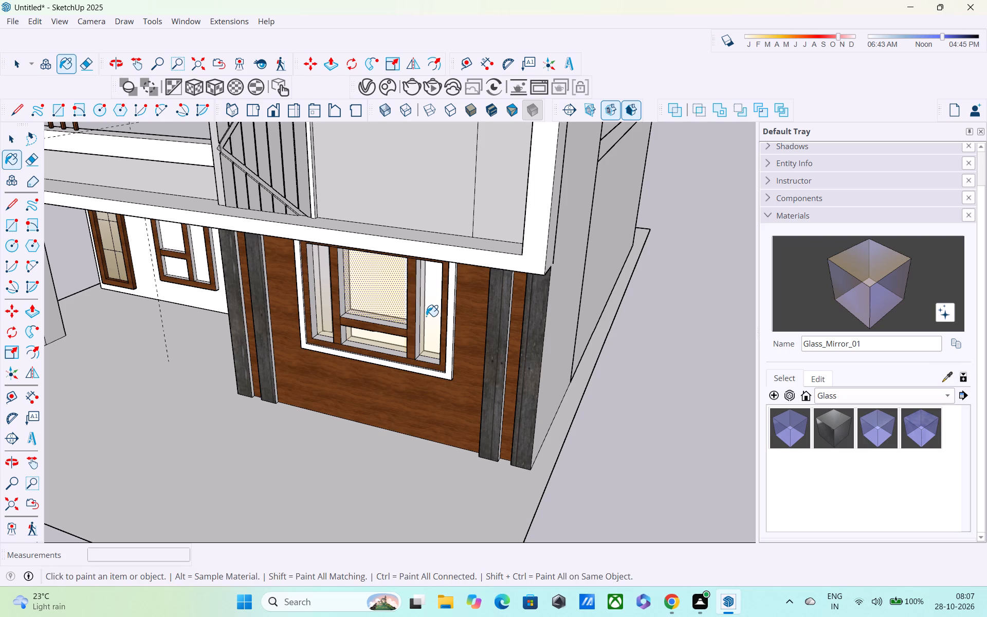
pyautogui.click(431, 317)
pyautogui.scroll(-3, 419, 317)
pyautogui.press('Escape')
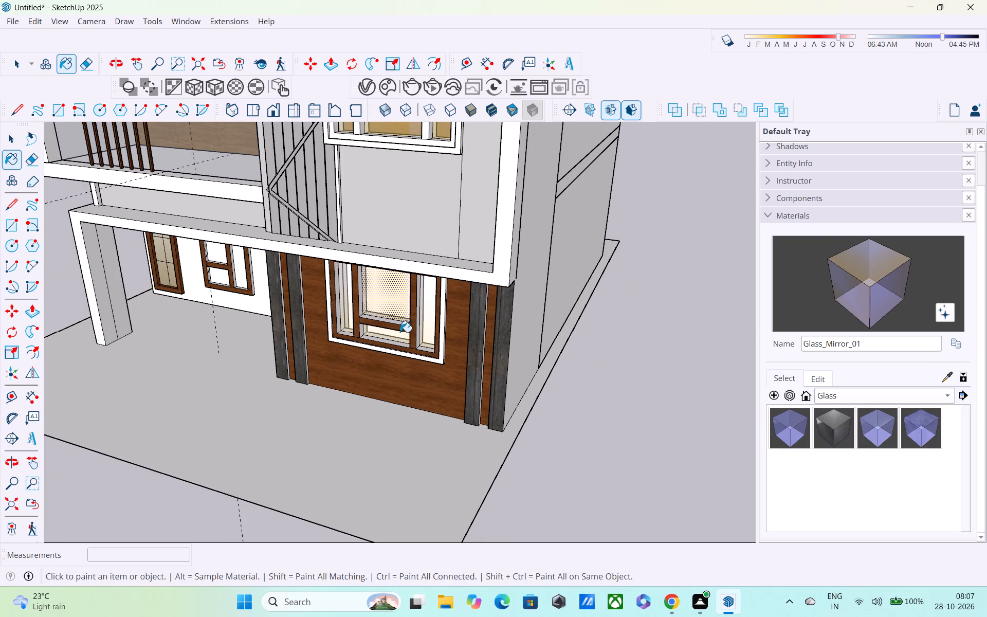
pyautogui.press('space')
pyautogui.click(647, 244)
# Paint the front of the upper-floor window's outer frame and inner bars with Wood_Veneer_15_1K from the Wood materials.
pyautogui.moveTo(492, 315); pyautogui.dragTo(547, 221, button='middle')
pyautogui.scroll(-8, 564, 230)
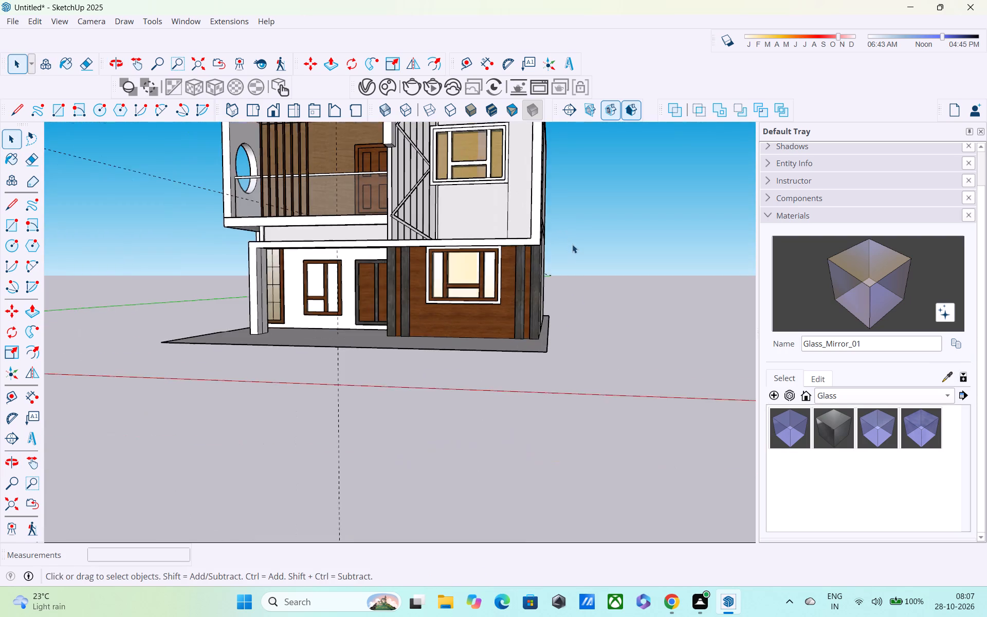
pyautogui.press('space')
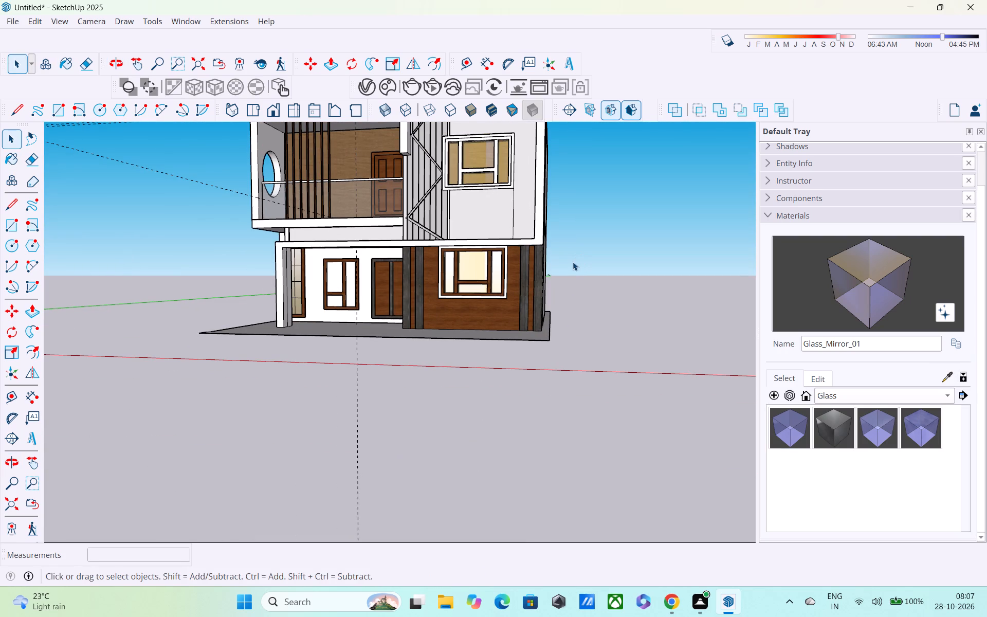
pyautogui.scroll(3, 875, 438)
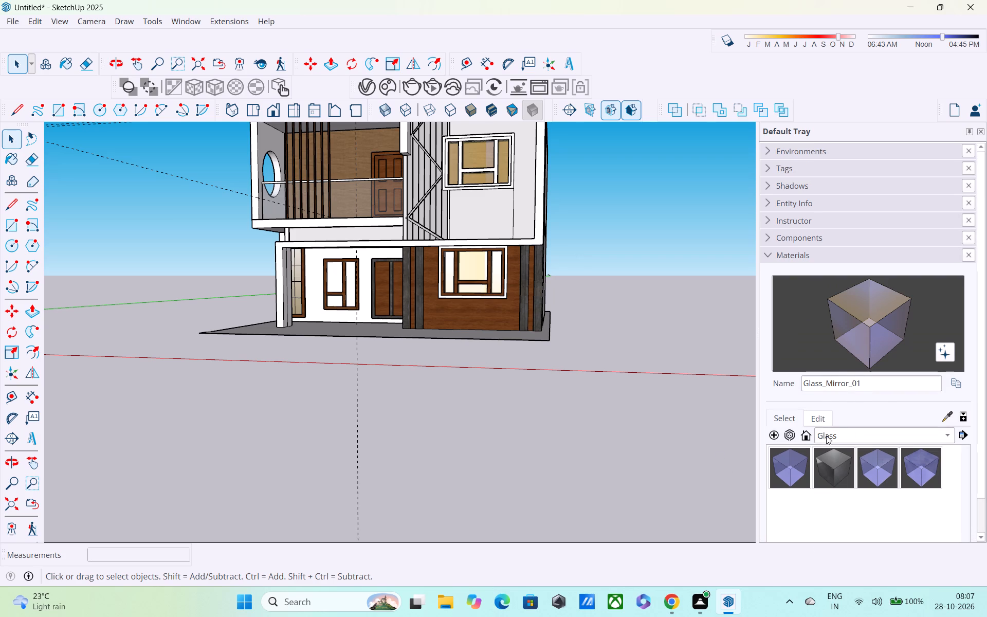
pyautogui.click(826, 435)
pyautogui.click(855, 541)
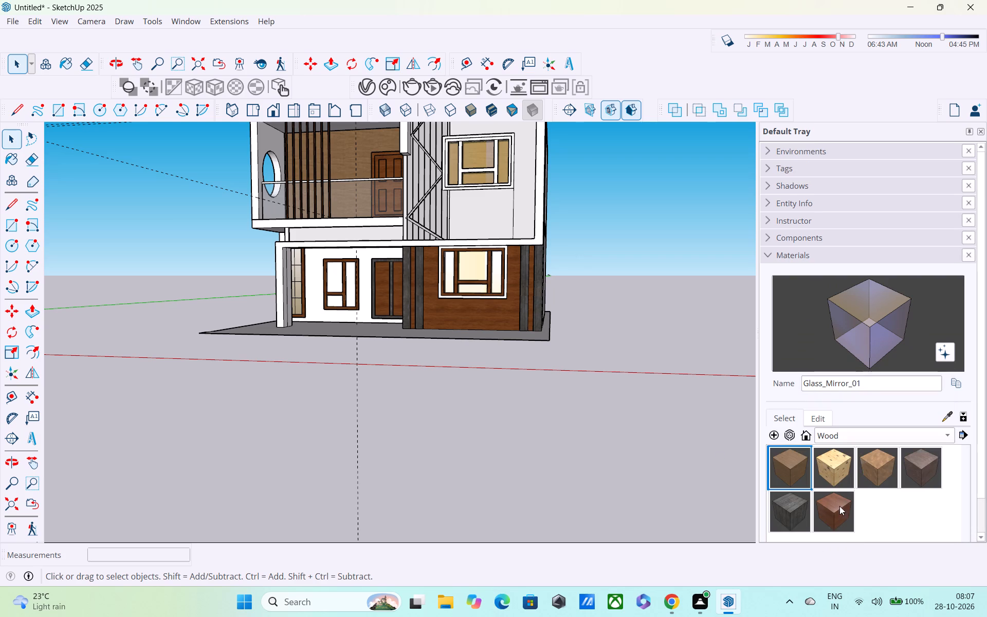
pyautogui.click(839, 498)
pyautogui.scroll(3, 474, 258)
pyautogui.scroll(4, 428, 171)
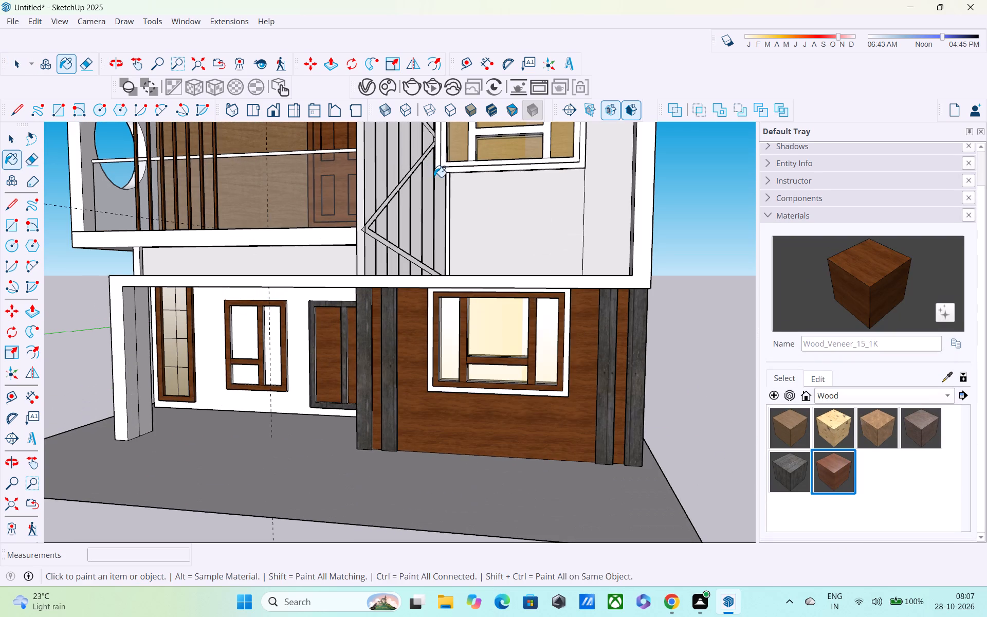
pyautogui.keyDown('shift'); pyautogui.moveTo(442, 207); pyautogui.dragTo(450, 295, button='middle'); pyautogui.keyUp('shift')
pyautogui.scroll(4, 451, 247)
pyautogui.moveTo(450, 226); pyautogui.dragTo(346, 248, button='middle')
pyautogui.scroll(3, 419, 242)
pyautogui.click(455, 223)
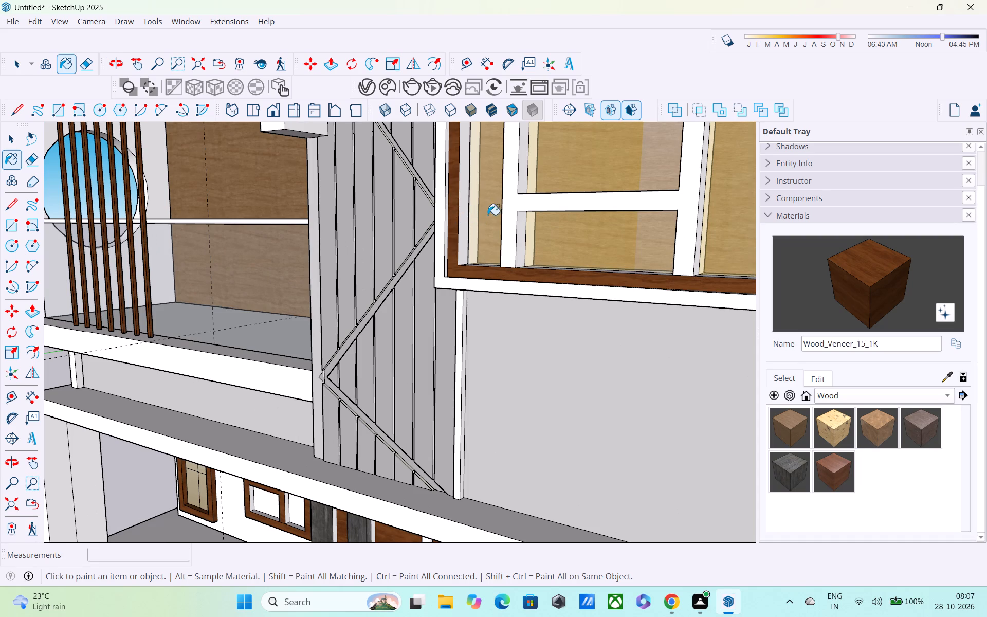
pyautogui.moveTo(505, 217); pyautogui.dragTo(510, 219)
# Paint the inner side faces of the jamb and mullion nearest the zigzag cladding with Wood_Veneer_15_1K, above and below the crossbar.
pyautogui.scroll(-4, 545, 205)
pyautogui.scroll(1, 588, 216)
pyautogui.moveTo(592, 221); pyautogui.dragTo(545, 391, button='middle')
pyautogui.moveTo(502, 311); pyautogui.dragTo(521, 246, button='middle')
pyautogui.scroll(5, 440, 297)
pyautogui.moveTo(430, 281); pyautogui.dragTo(320, 295, button='middle')
pyautogui.scroll(3, 395, 269)
pyautogui.click(434, 255)
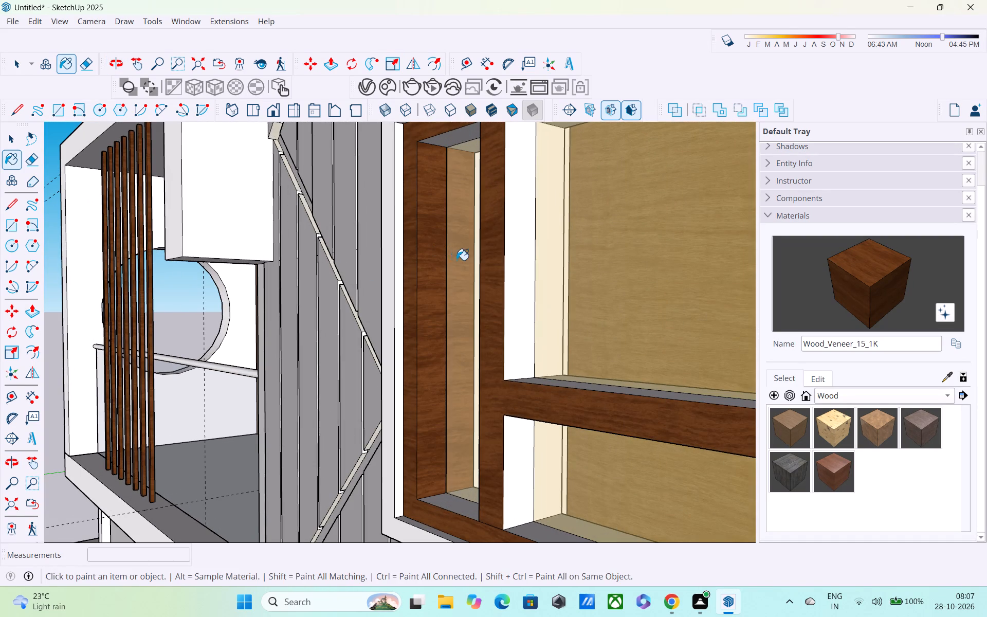
pyautogui.click(506, 270)
pyautogui.keyDown('shift'); pyautogui.moveTo(509, 270); pyautogui.dragTo(484, 168, button='middle'); pyautogui.keyUp('shift')
pyautogui.click(489, 392)
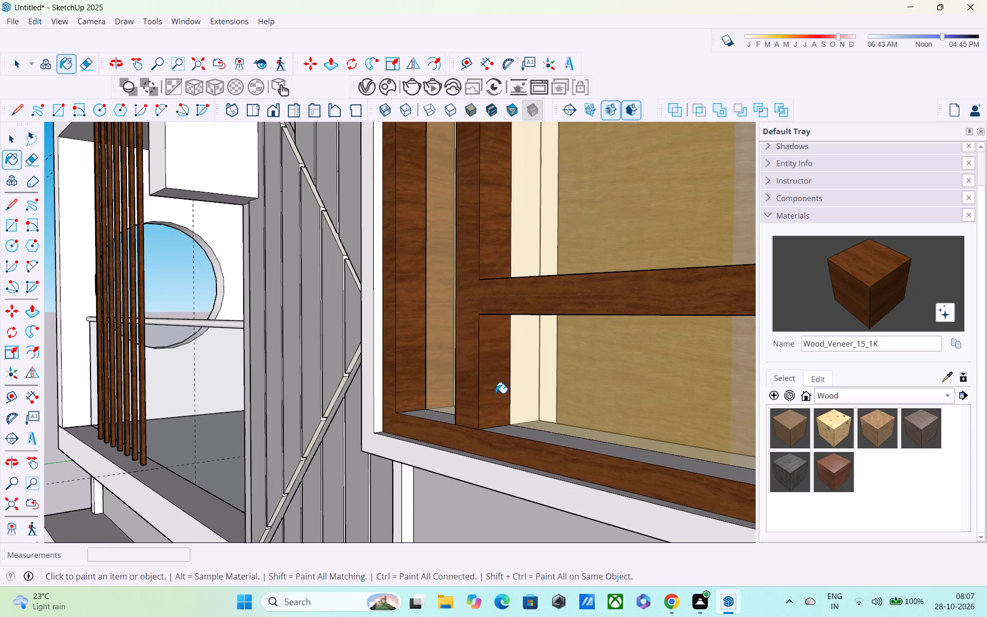
# Paint the far mullion's outward side face and the crossbar's top and underside with Wood_Veneer_15_1K.
pyautogui.keyDown('shift'); pyautogui.moveTo(496, 393); pyautogui.dragTo(356, 196, button='middle'); pyautogui.keyUp('shift')
pyautogui.scroll(1, 356, 196)
pyautogui.scroll(-1, 368, 229)
pyautogui.keyDown('shift'); pyautogui.moveTo(376, 300); pyautogui.dragTo(303, 575, button='middle'); pyautogui.keyUp('shift')
pyautogui.click(551, 325)
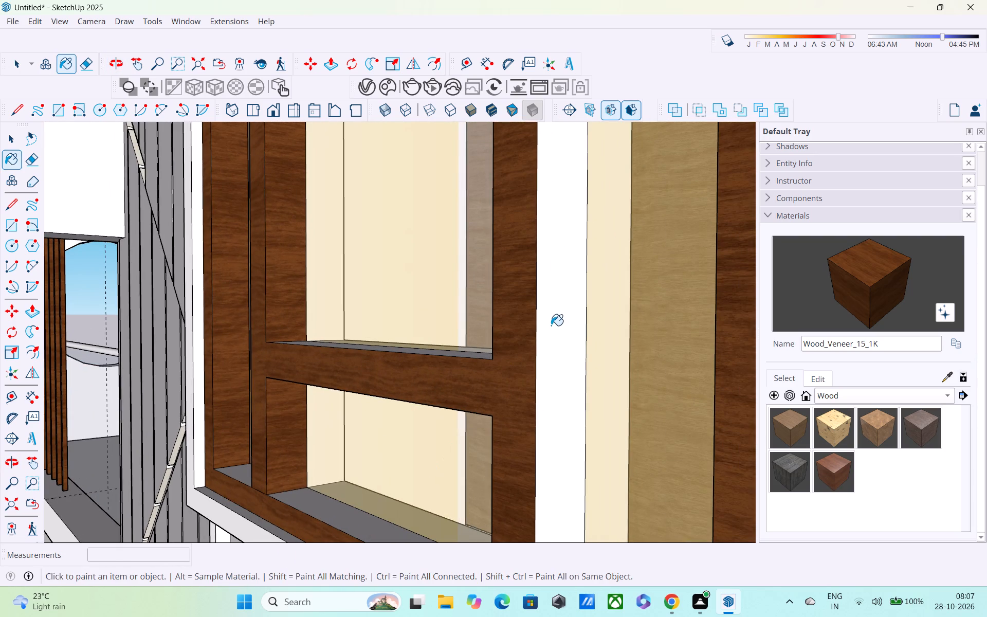
pyautogui.moveTo(443, 380); pyautogui.dragTo(463, 483, button='middle')
pyautogui.click(448, 471)
pyautogui.moveTo(448, 472); pyautogui.dragTo(467, 292, button='middle')
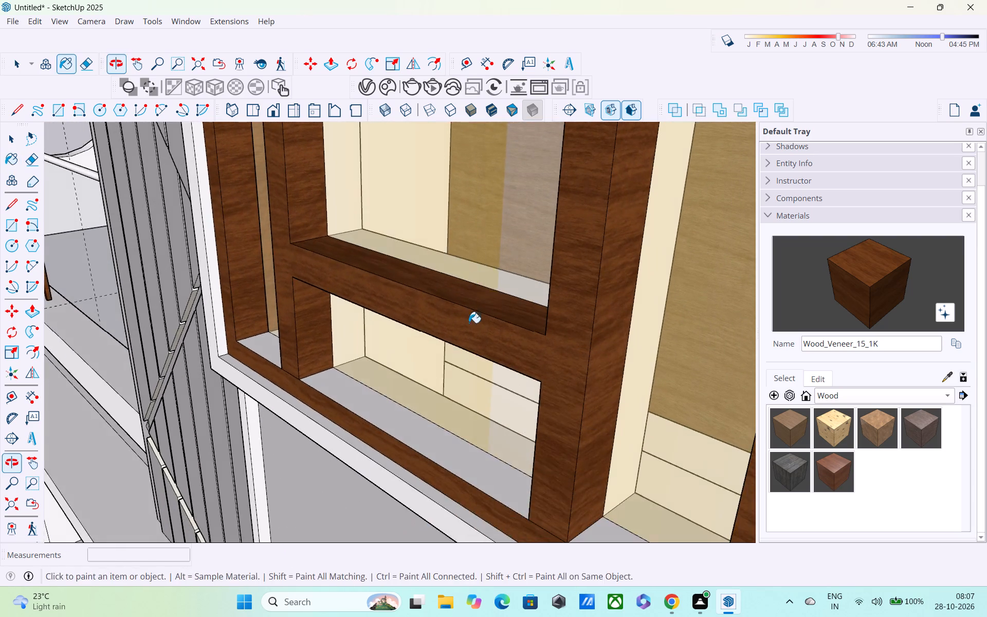
pyautogui.moveTo(469, 323); pyautogui.dragTo(564, 94, button='middle')
pyautogui.click(524, 161)
# Paint the side faces turned toward the zigzag cladding on the far jamb and both mullions with Wood_Veneer_15_1K.
pyautogui.keyDown('shift'); pyautogui.moveTo(521, 179); pyautogui.dragTo(417, 386, button='middle'); pyautogui.keyUp('shift')
pyautogui.scroll(-2, 407, 371)
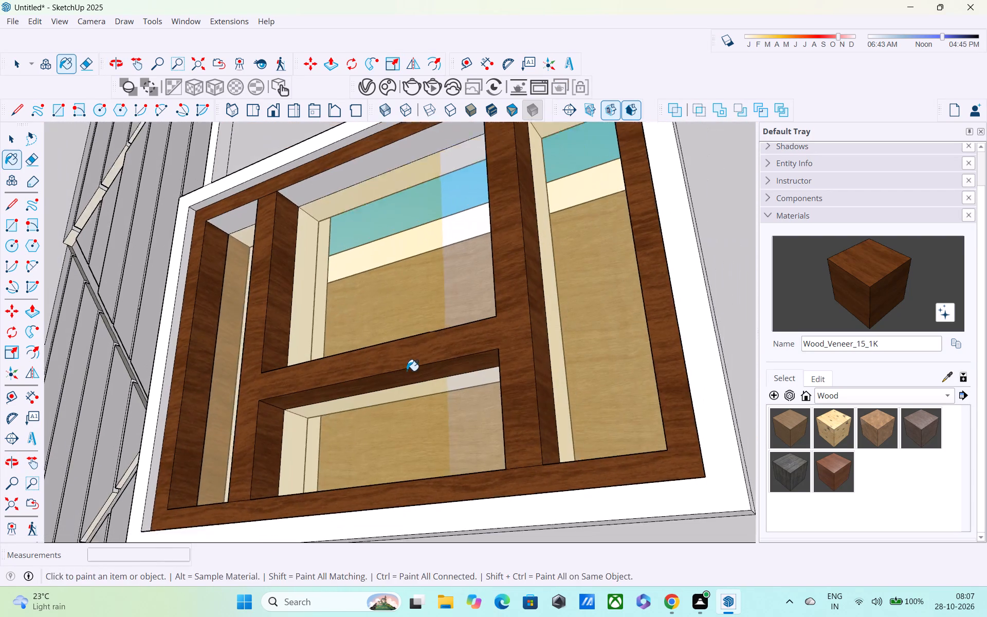
pyautogui.scroll(-1, 407, 371)
pyautogui.moveTo(436, 364); pyautogui.dragTo(746, 460, button='middle')
pyautogui.click(630, 314)
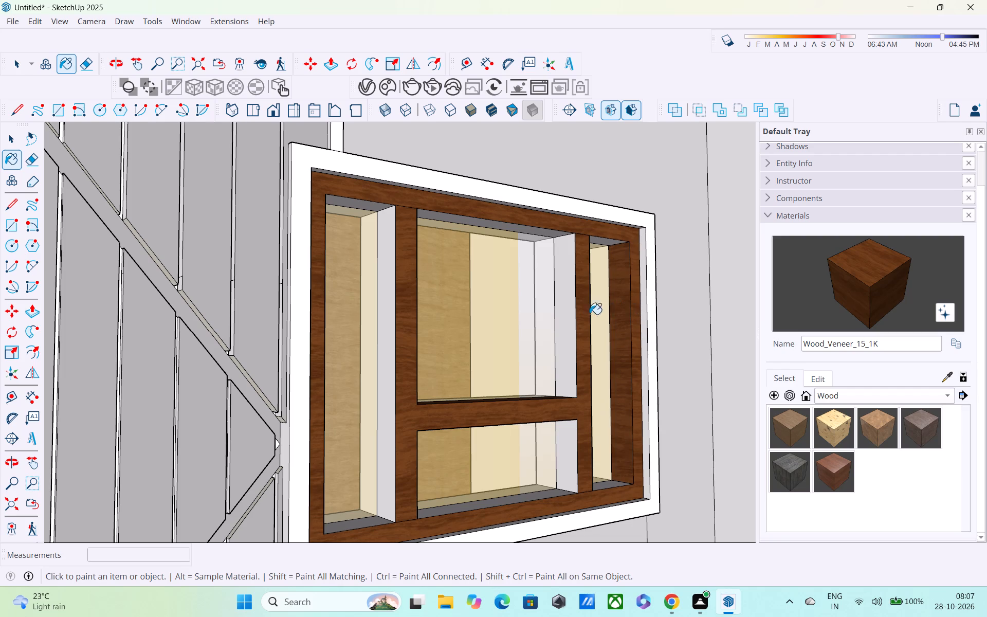
pyautogui.click(571, 304)
pyautogui.click(394, 348)
# Examine the upper-floor window's wood finish within the whole elevation and close up along its inner frame faces.
pyautogui.moveTo(432, 380); pyautogui.dragTo(227, 470, button='middle')
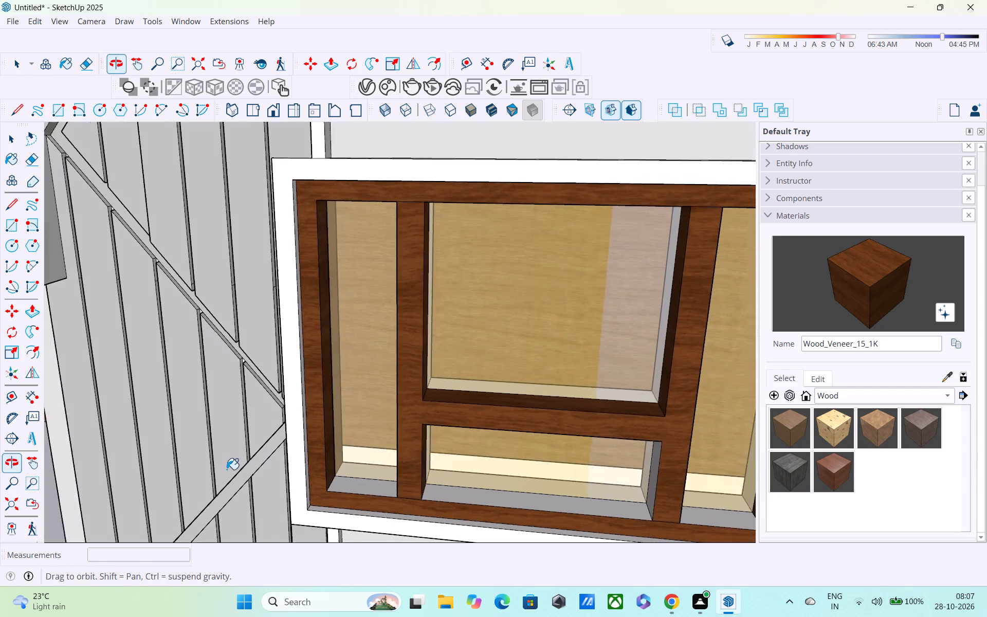
pyautogui.press('space')
pyautogui.scroll(-5, 226, 468)
pyautogui.scroll(-5, 432, 512)
pyautogui.keyDown('shift'); pyautogui.moveTo(504, 501); pyautogui.dragTo(466, 406, button='middle'); pyautogui.keyUp('shift')
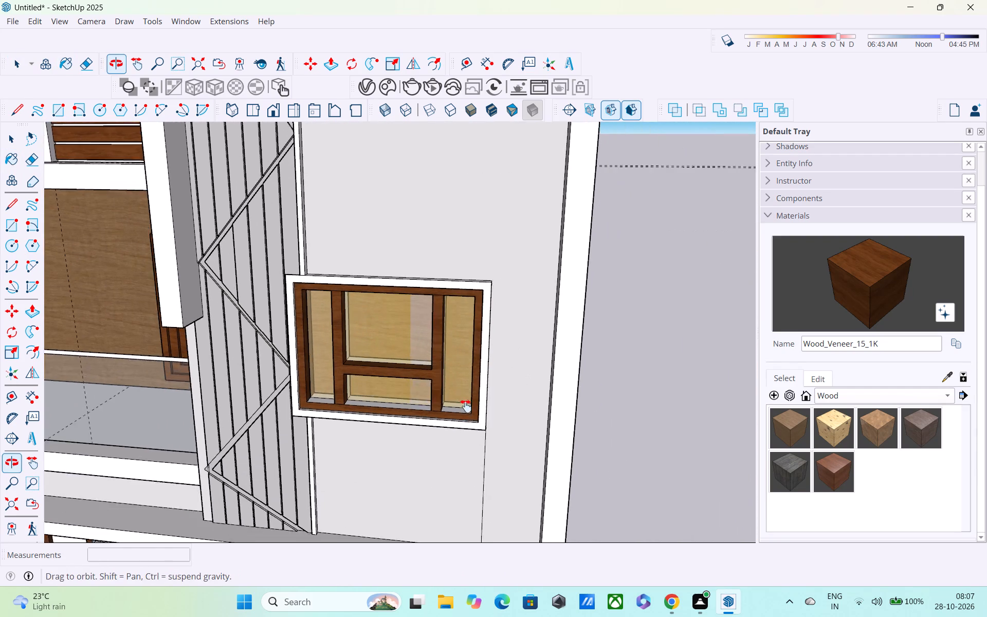
pyautogui.keyDown('shift'); pyautogui.moveTo(466, 406); pyautogui.dragTo(460, 397, button='middle'); pyautogui.keyUp('shift')
pyautogui.scroll(-5, 460, 386)
pyautogui.press('space')
pyautogui.click(652, 337)
pyautogui.moveTo(463, 416); pyautogui.dragTo(340, 299, button='middle')
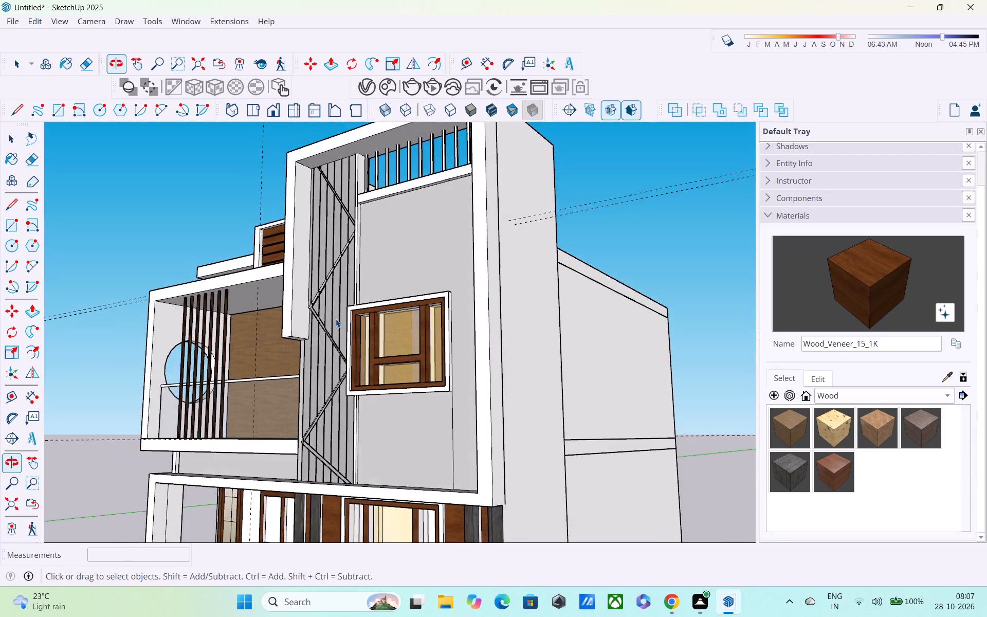
pyautogui.scroll(9, 337, 334)
pyautogui.moveTo(396, 341); pyautogui.dragTo(311, 367, button='middle')
pyautogui.scroll(4, 319, 334)
pyautogui.scroll(3, 363, 294)
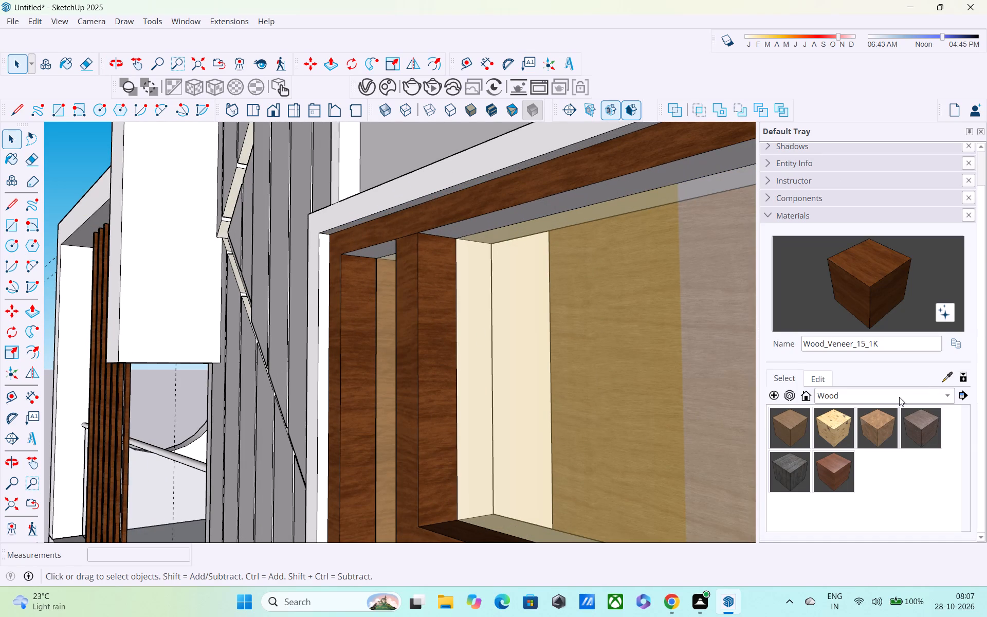
# Paint the head rail's underside with Wood_Veneer_15_1K, sampled from the frame, in the narrow opening nearest the cladding and the wide middle opening.
pyautogui.click(943, 377)
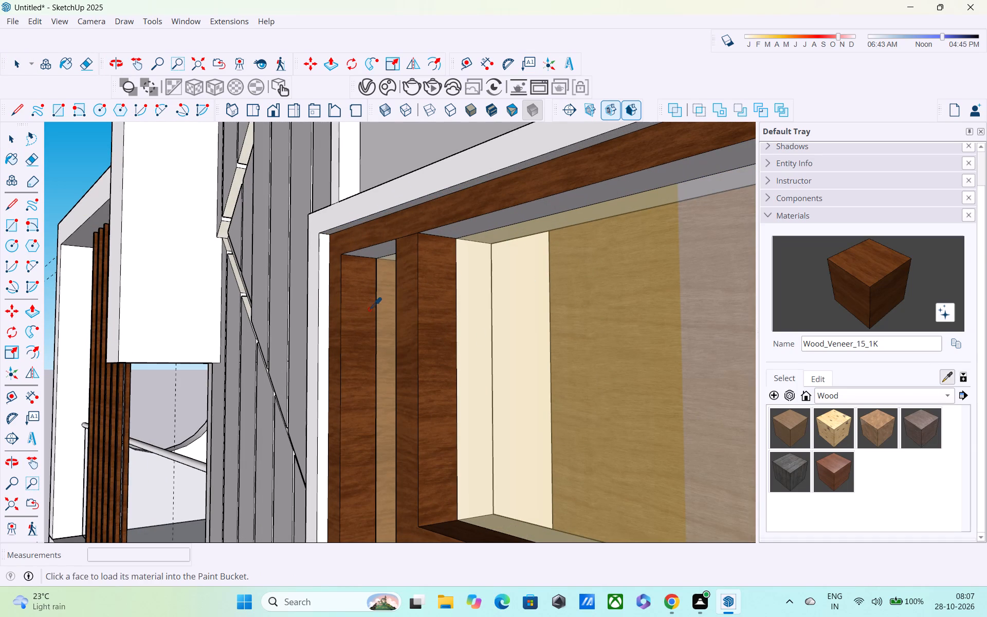
pyautogui.click(369, 309)
pyautogui.click(375, 253)
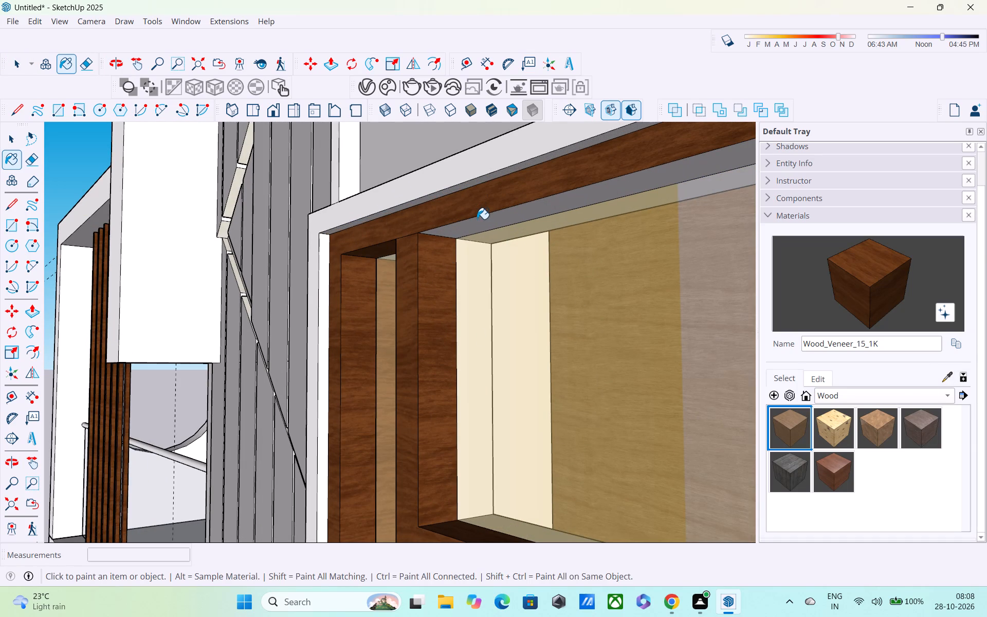
pyautogui.click(478, 224)
# Paint the head rail's underside in the far narrow opening with Wood_Veneer_15_1K, undoing any stray fill on the middle pane.
pyautogui.moveTo(499, 251); pyautogui.dragTo(290, 161, button='middle')
pyautogui.scroll(-1, 301, 175)
pyautogui.moveTo(374, 259); pyautogui.dragTo(511, 333, button='middle')
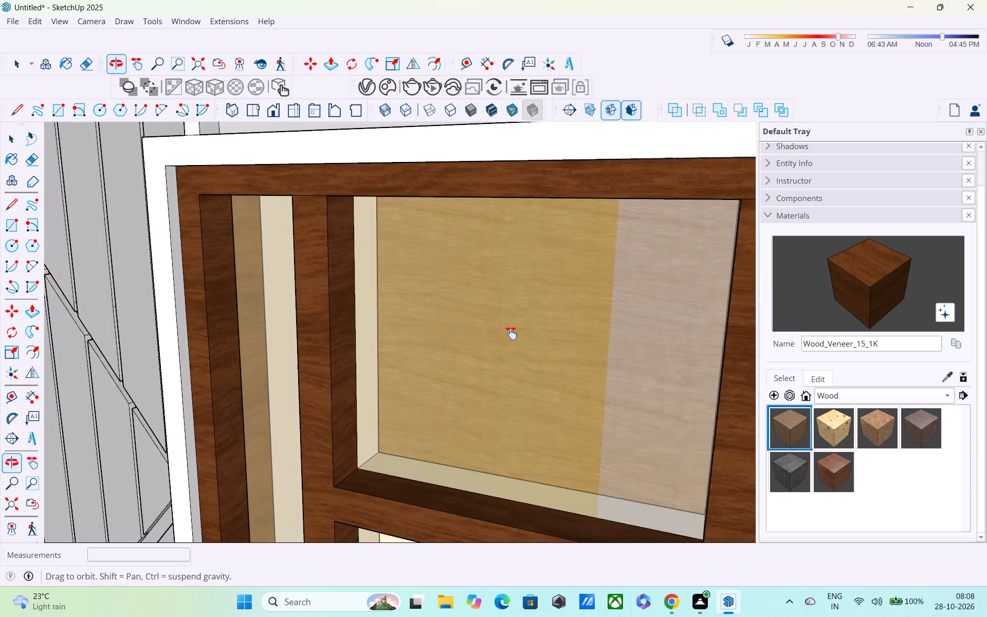
pyautogui.moveTo(511, 333); pyautogui.dragTo(261, 274, button='middle')
pyautogui.moveTo(416, 442); pyautogui.dragTo(597, 363, button='middle')
pyautogui.scroll(-1, 452, 442)
pyautogui.moveTo(613, 264); pyautogui.dragTo(610, 228, button='middle')
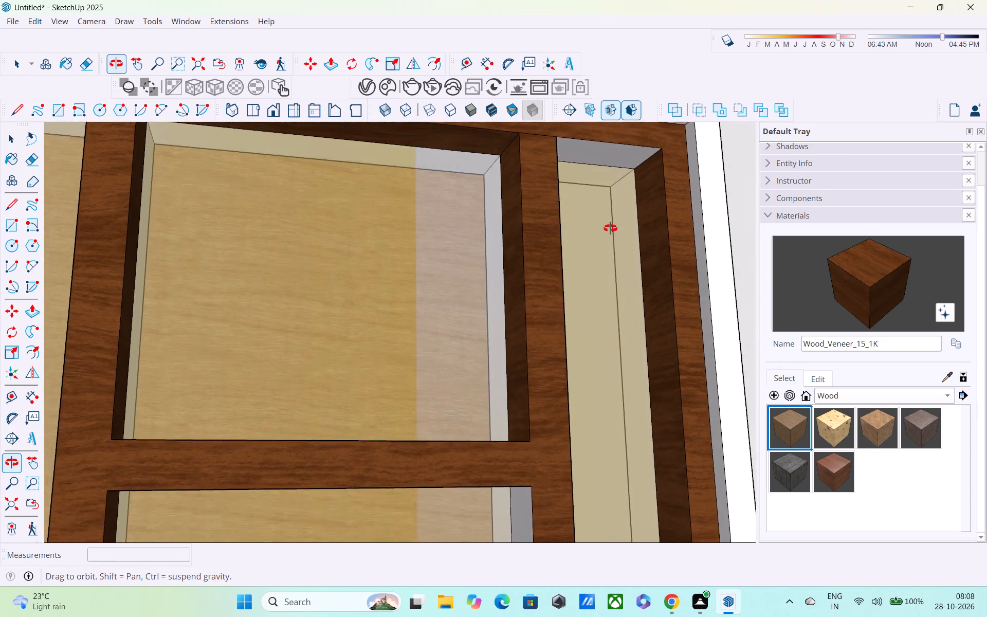
pyautogui.moveTo(610, 228); pyautogui.dragTo(594, 423, button='middle')
pyautogui.moveTo(583, 371); pyautogui.dragTo(578, 289, button='middle')
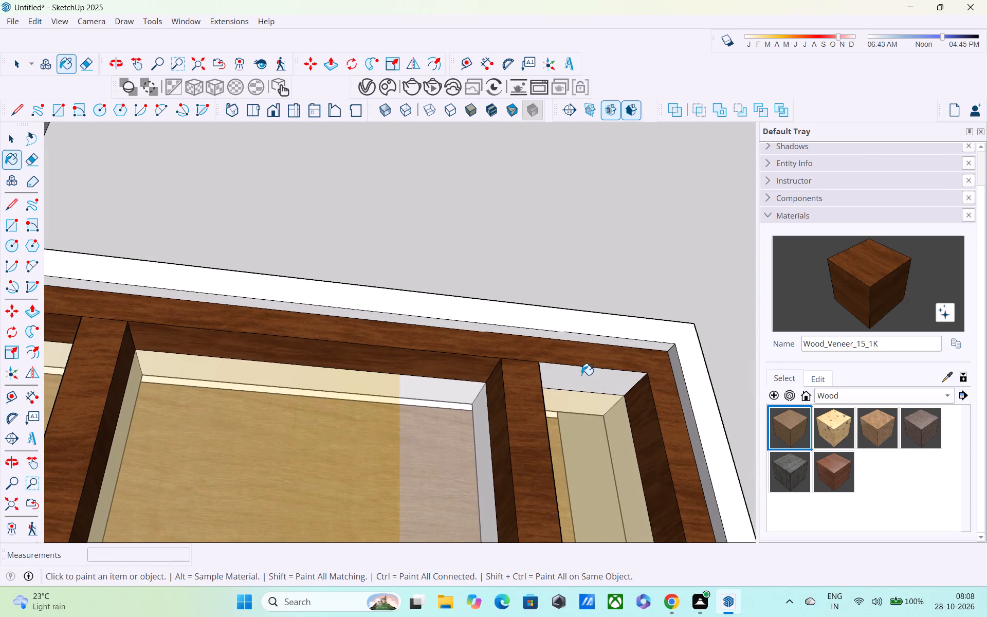
pyautogui.click(582, 375)
pyautogui.click(460, 394)
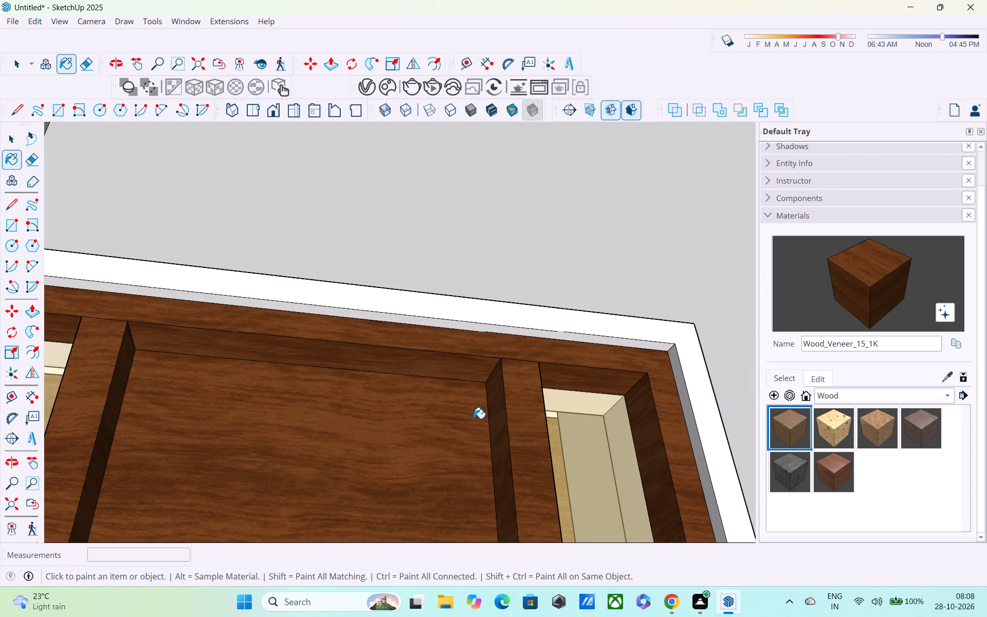
pyautogui.hotkey('ctrl', 'z')
# Draw a rectangle about 2" by 1 3/8" near the top of the inner side face of the jamb nearest the cladding.
pyautogui.moveTo(476, 447); pyautogui.dragTo(486, 324, button='middle')
pyautogui.moveTo(509, 366); pyautogui.dragTo(250, 465, button='middle')
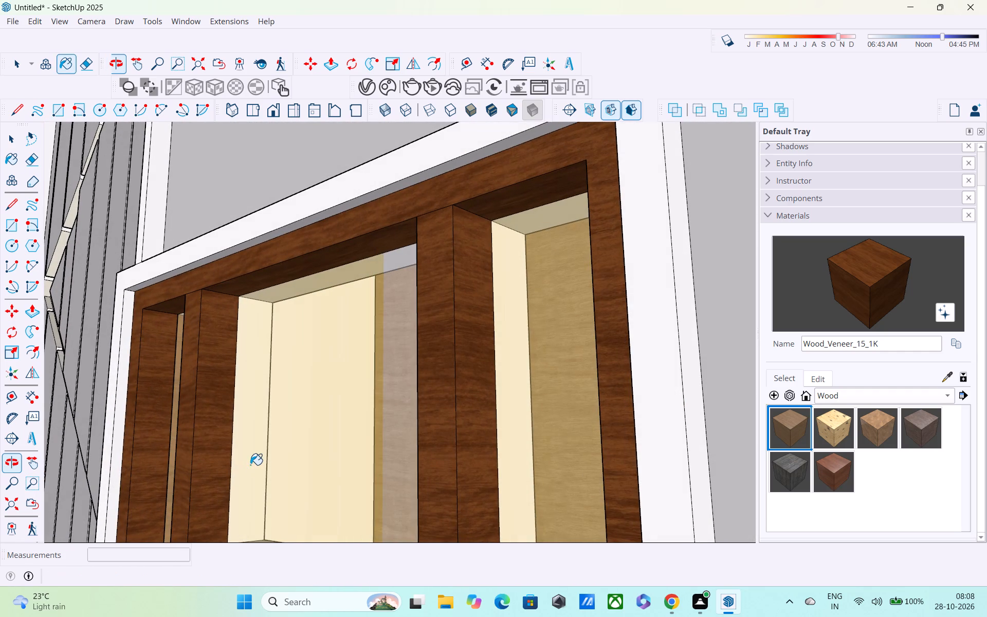
pyautogui.press('space')
pyautogui.write('R')
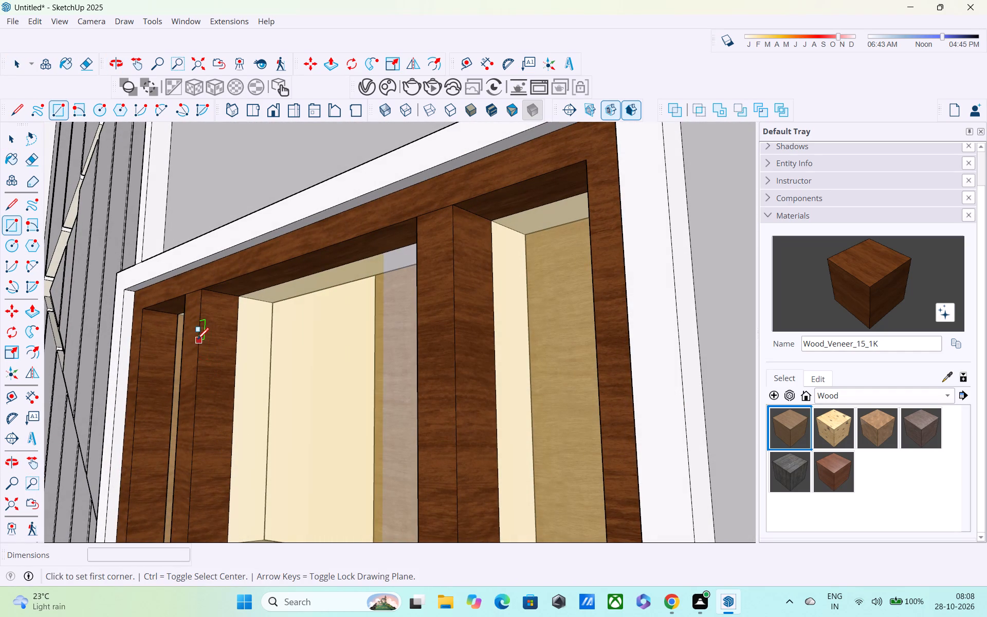
pyautogui.keyDown('shift'); pyautogui.moveTo(197, 348); pyautogui.dragTo(282, 380, button='middle'); pyautogui.keyUp('shift')
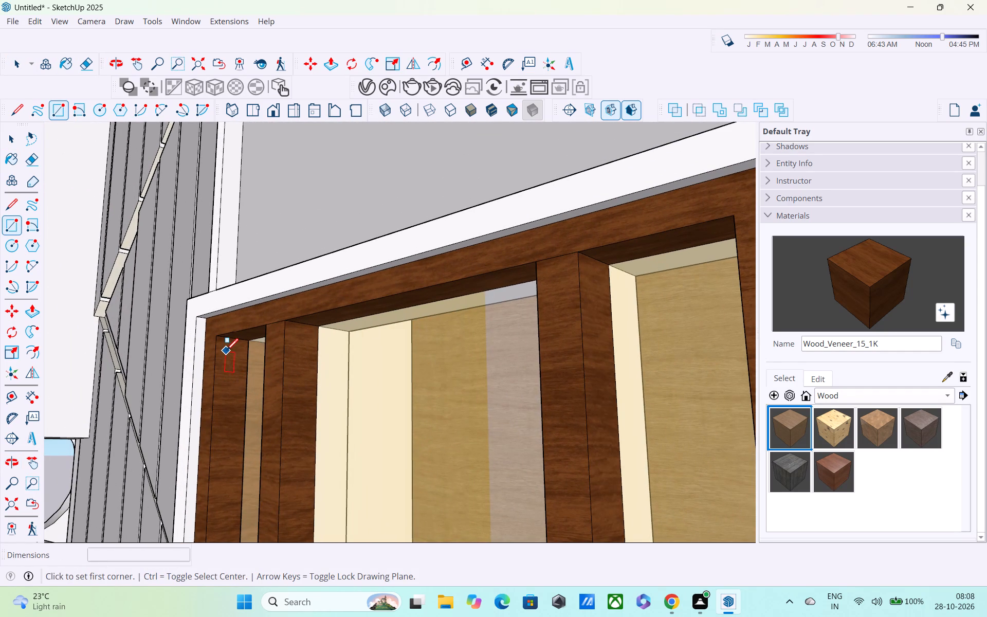
pyautogui.click(226, 352)
pyautogui.scroll(3, 243, 365)
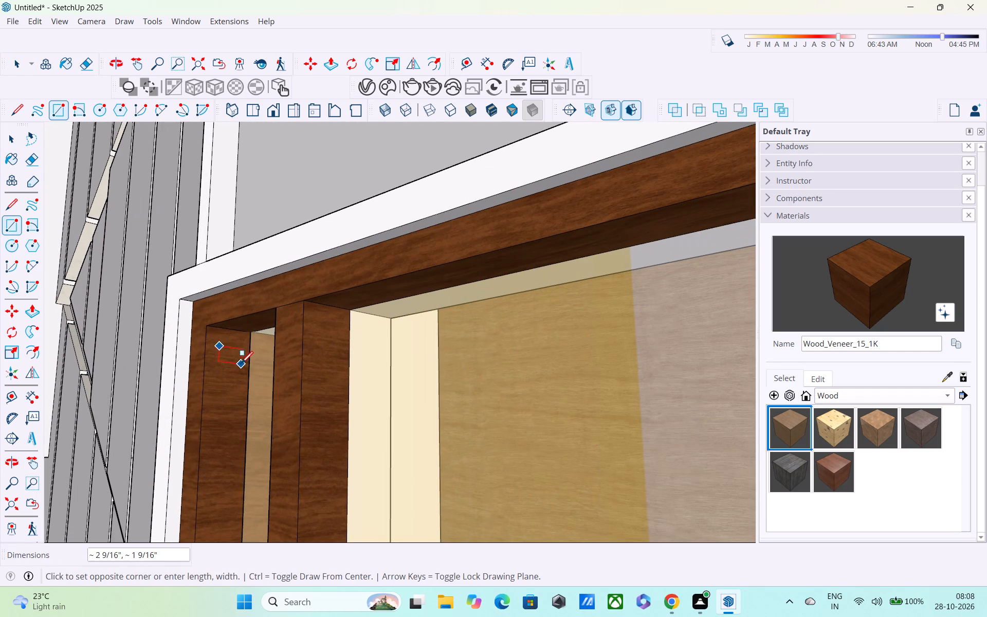
pyautogui.click(236, 362)
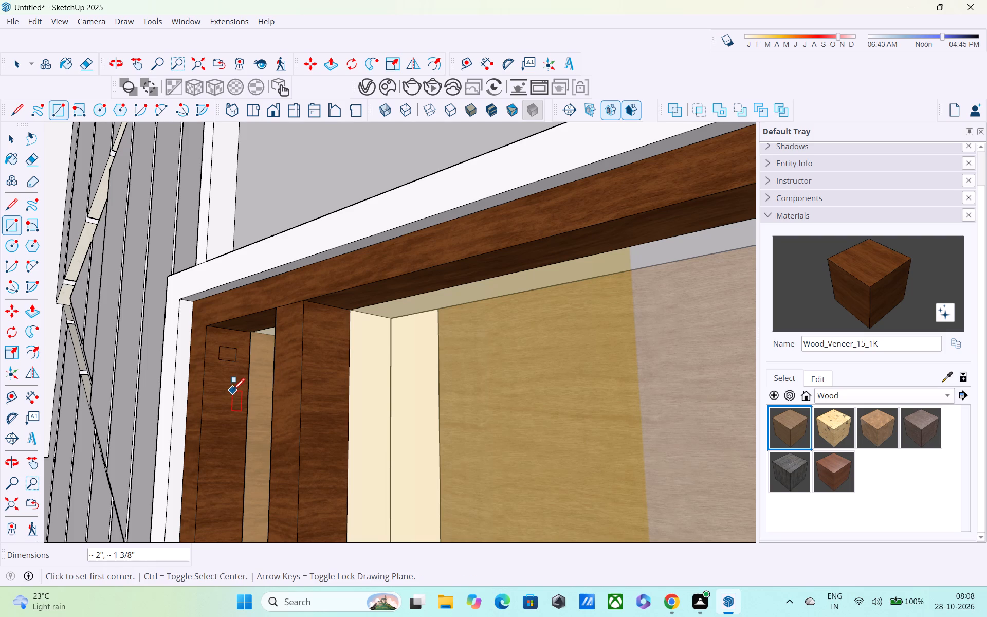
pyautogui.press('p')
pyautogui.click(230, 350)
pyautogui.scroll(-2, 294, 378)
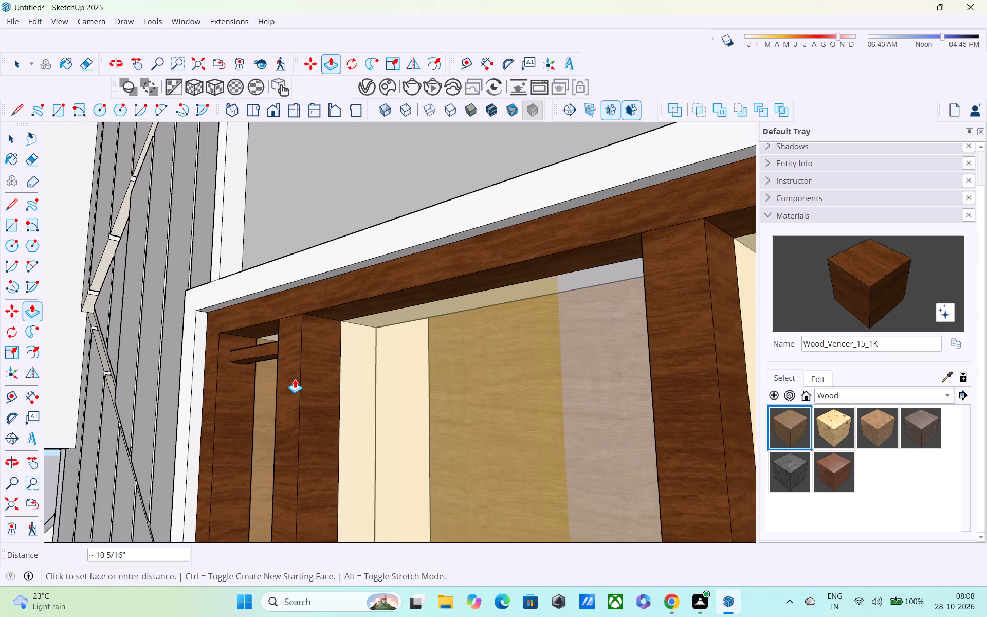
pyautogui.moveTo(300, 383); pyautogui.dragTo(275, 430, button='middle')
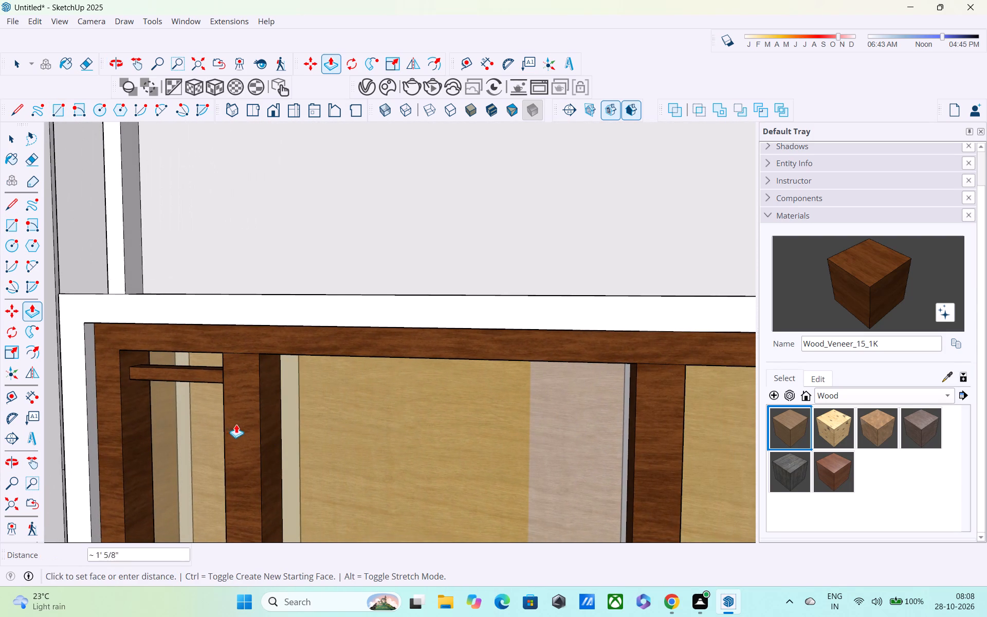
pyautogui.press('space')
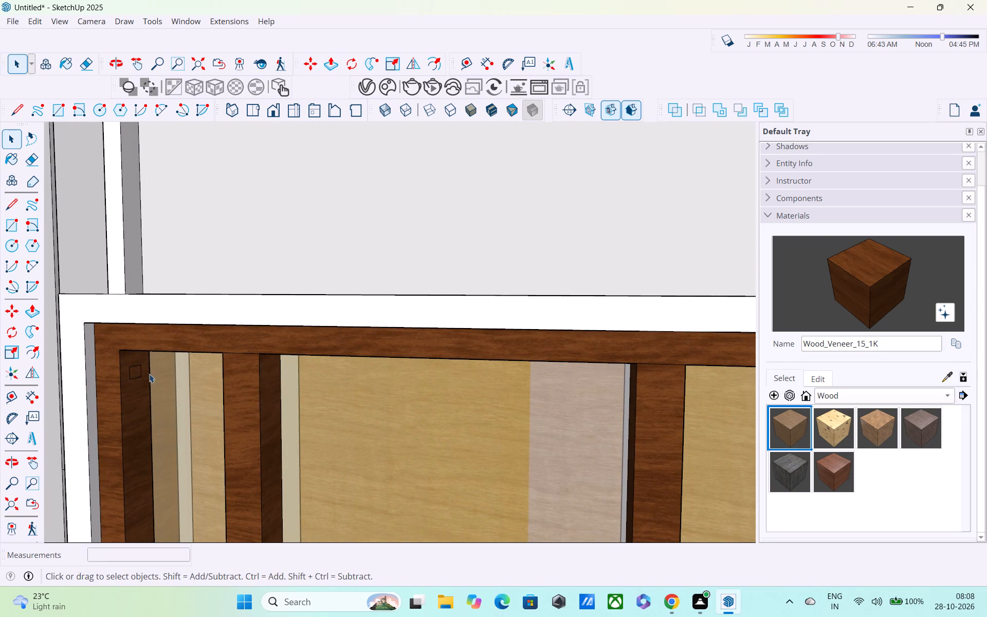
# Push/Pull the small jamb rectangle outward into a short block reaching partway across the narrow opening.
pyautogui.doubleClick(136, 376)
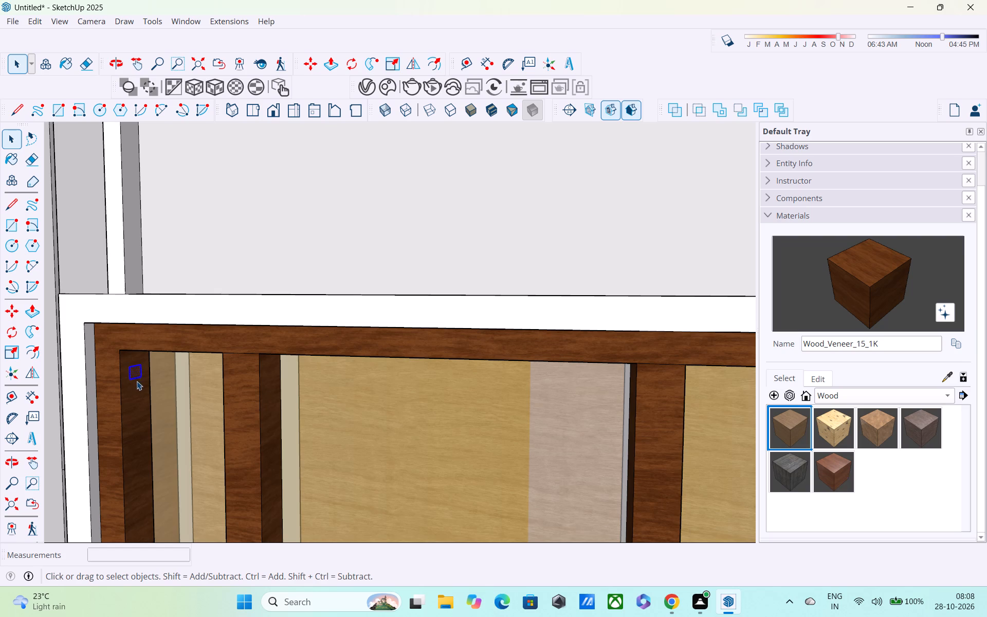
pyautogui.press('p')
pyautogui.click(140, 367)
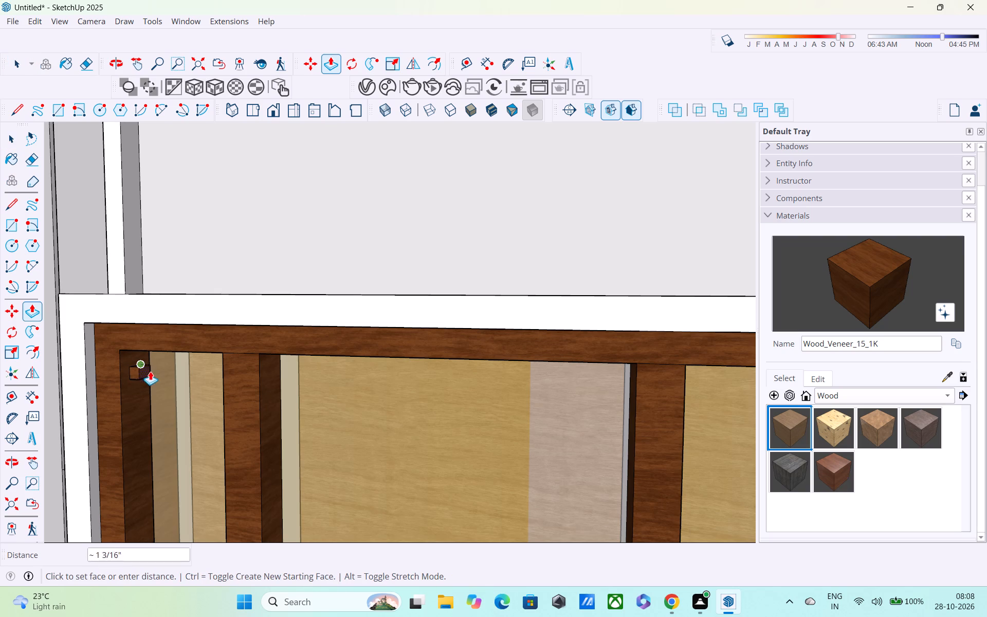
pyautogui.click(169, 382)
pyautogui.press('space')
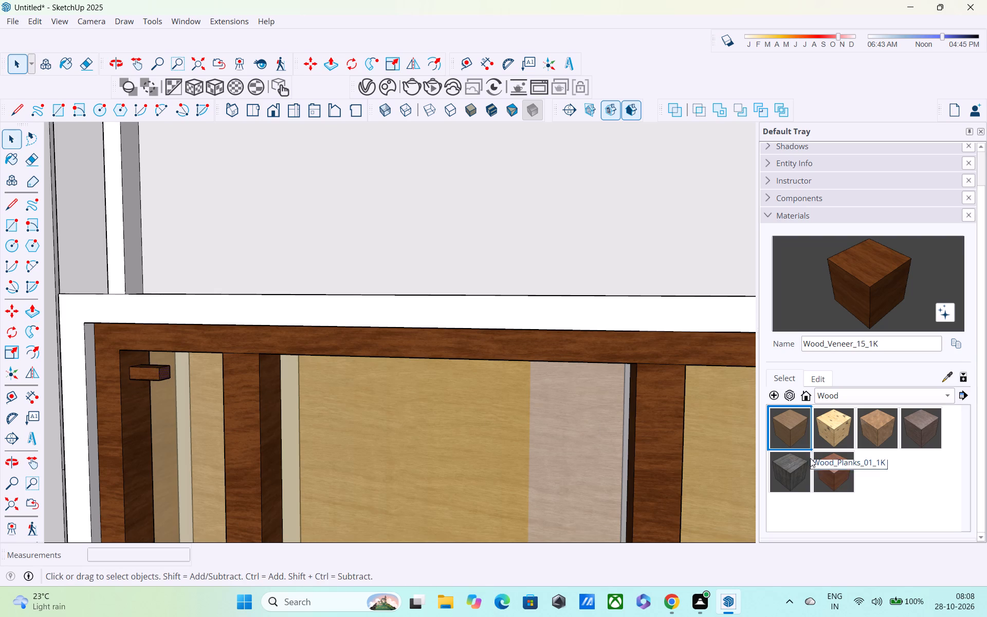
# Paint the short block's front, end, top and underside faces with Wood_Planks_01_1K.
pyautogui.click(796, 473)
pyautogui.click(148, 374)
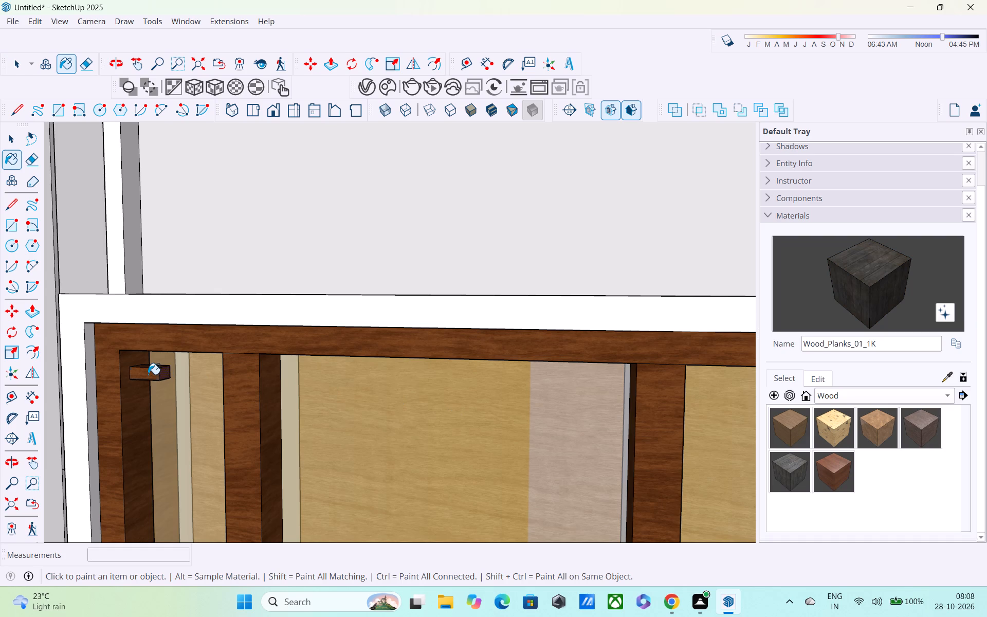
pyautogui.moveTo(167, 376); pyautogui.dragTo(135, 360, button='middle')
pyautogui.scroll(4, 176, 376)
pyautogui.click(176, 376)
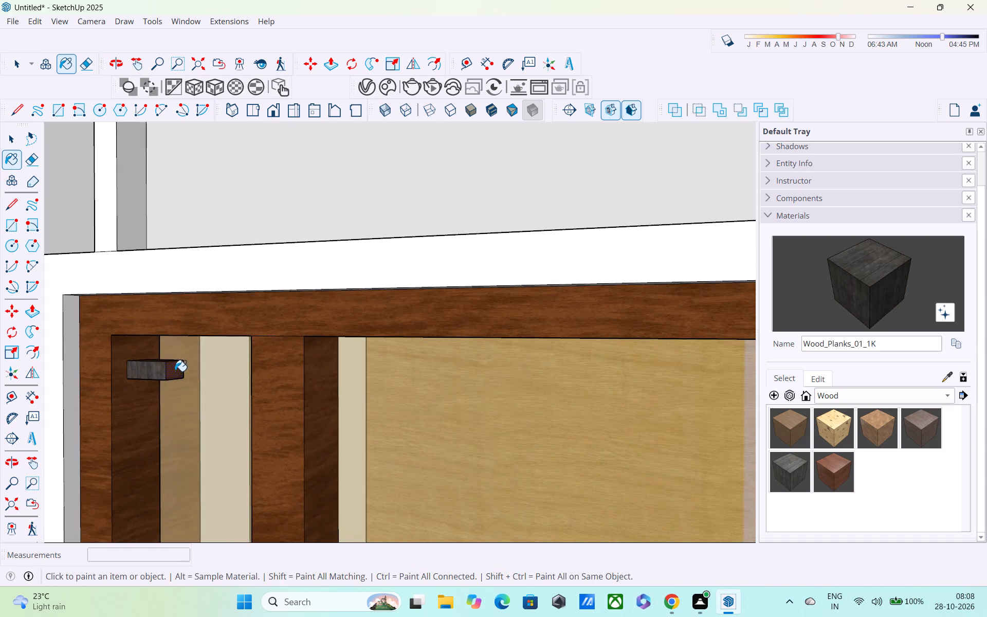
pyautogui.moveTo(174, 368); pyautogui.dragTo(186, 457, button='middle')
pyautogui.scroll(4, 164, 384)
pyautogui.click(155, 358)
pyautogui.moveTo(161, 380); pyautogui.dragTo(149, 324, button='middle')
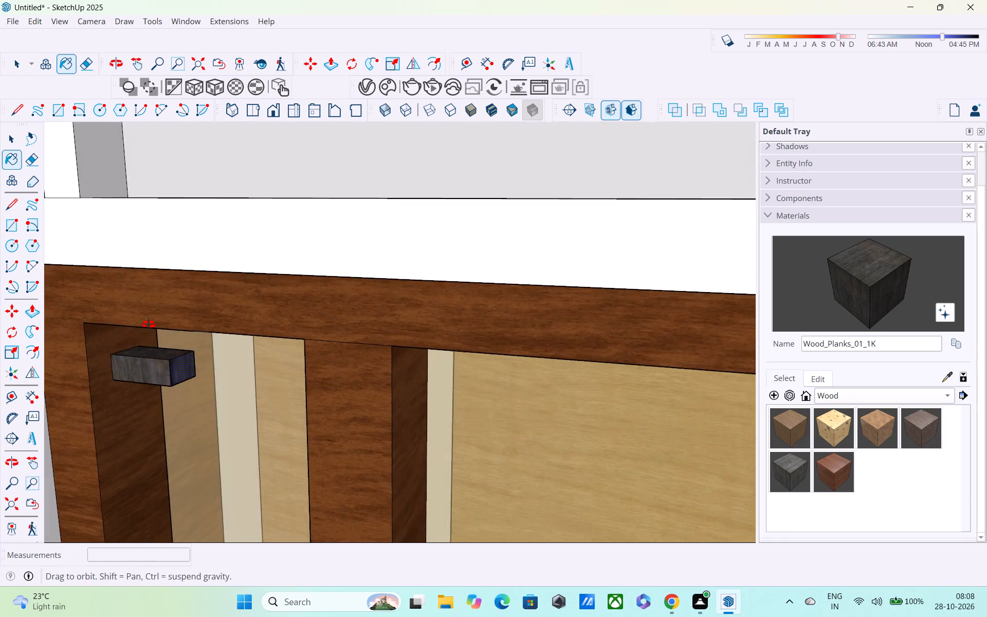
pyautogui.moveTo(149, 324); pyautogui.dragTo(152, 236, button='middle')
pyautogui.moveTo(134, 444); pyautogui.dragTo(162, 342, button='middle')
pyautogui.click(151, 367)
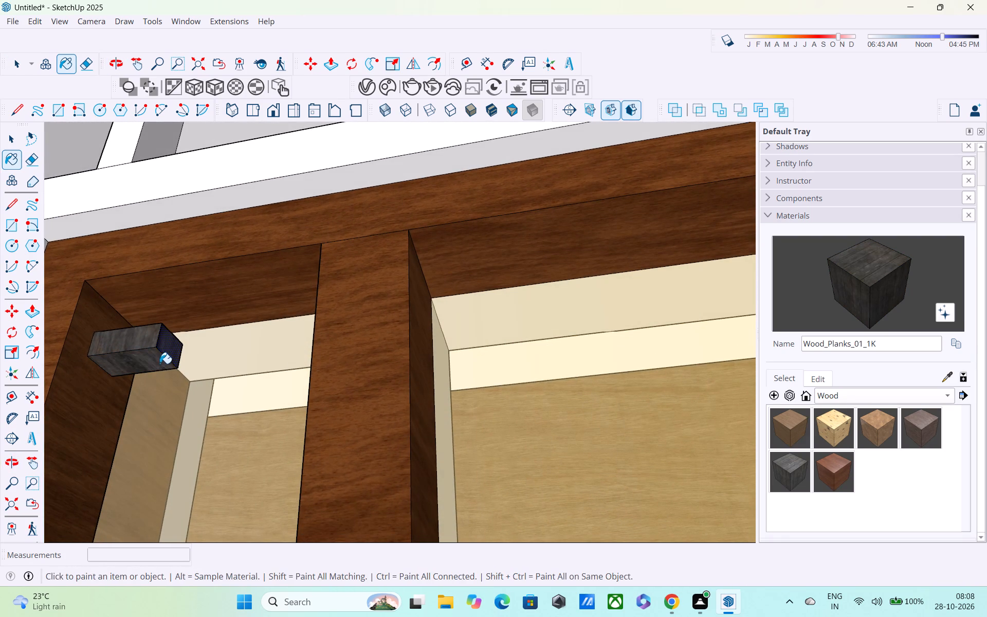
# Paint the short block's back face with Wood_Planks_01_1K, undoing any stray fill on the jamb.
pyautogui.moveTo(161, 360); pyautogui.dragTo(76, 204, button='middle')
pyautogui.scroll(3, 145, 376)
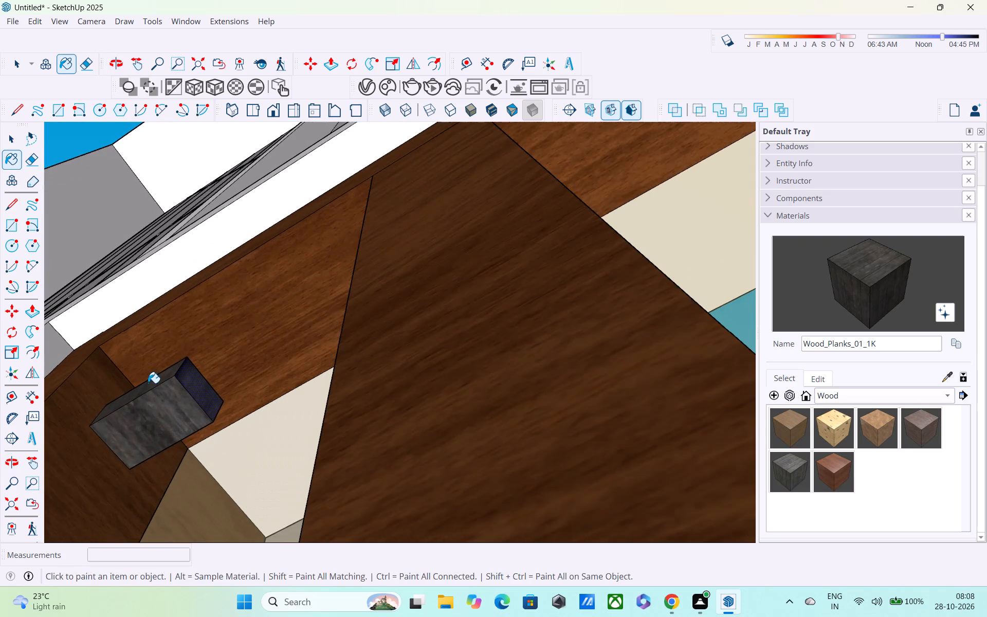
pyautogui.scroll(1, 148, 383)
pyautogui.scroll(5, 190, 440)
pyautogui.moveTo(193, 442); pyautogui.dragTo(8, 387, button='middle')
pyautogui.click(275, 497)
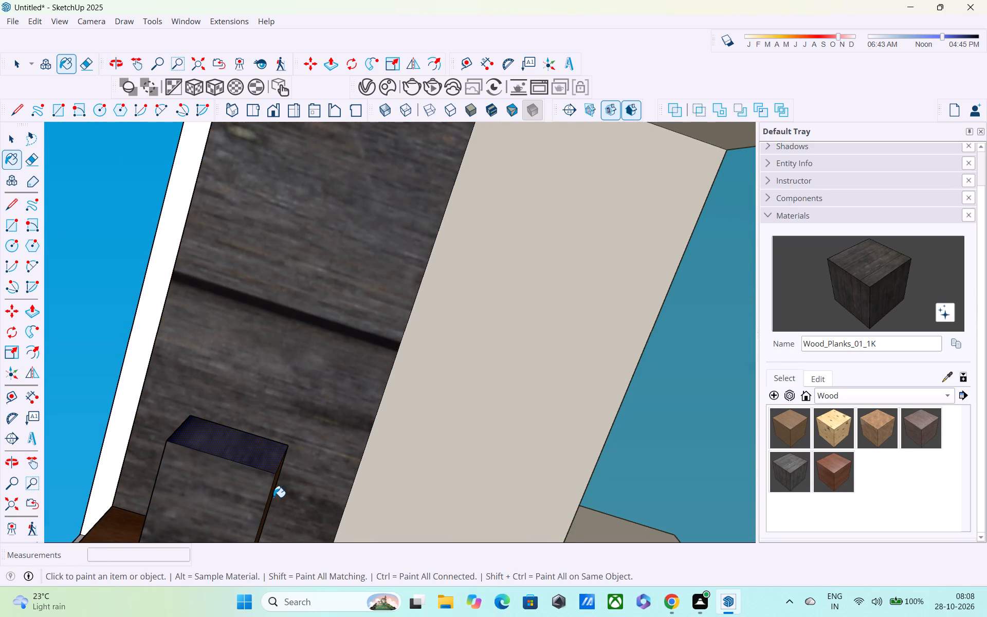
pyautogui.hotkey('ctrl', 'z')
pyautogui.moveTo(271, 500); pyautogui.dragTo(202, 495, button='middle')
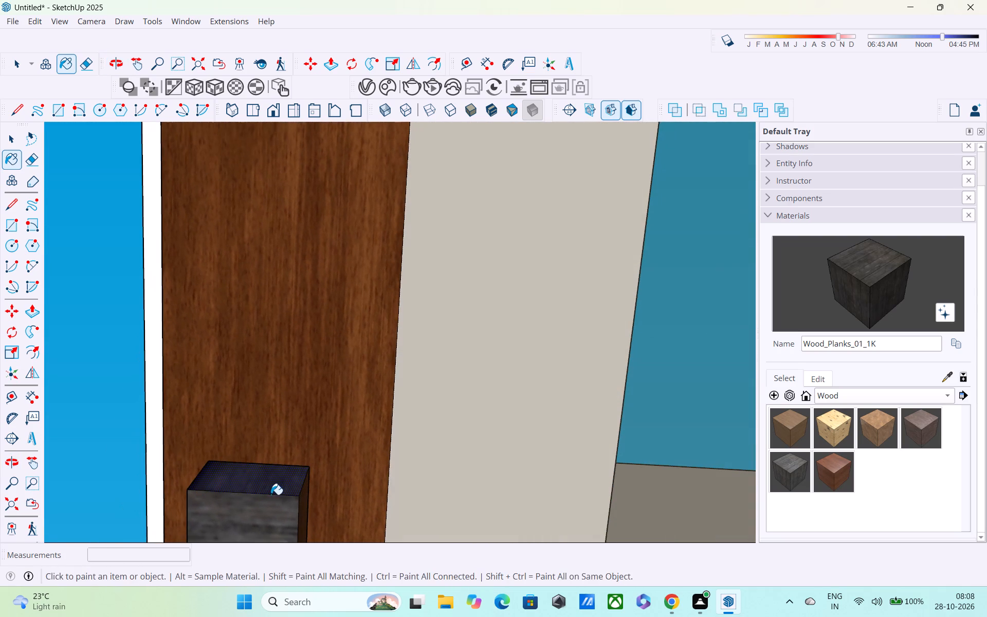
pyautogui.click(304, 507)
pyautogui.moveTo(298, 509); pyautogui.dragTo(400, 606, button='middle')
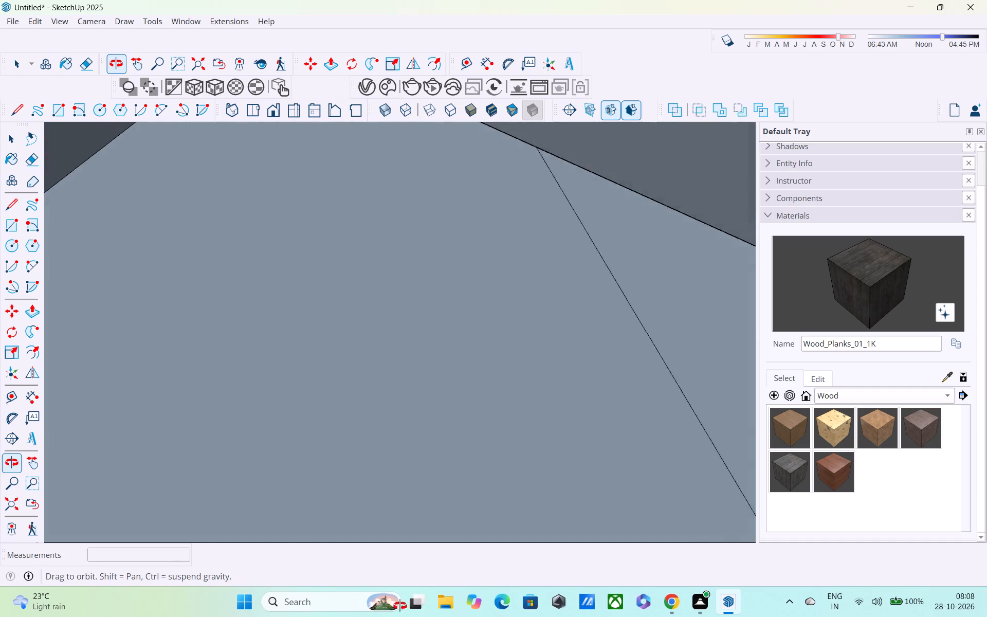
pyautogui.moveTo(400, 606); pyautogui.dragTo(513, 586, button='middle')
# Copy the whole small dark plank block straight down the jamb about 3' 6 7/16", to near the narrow opening's bottom.
pyautogui.press('space')
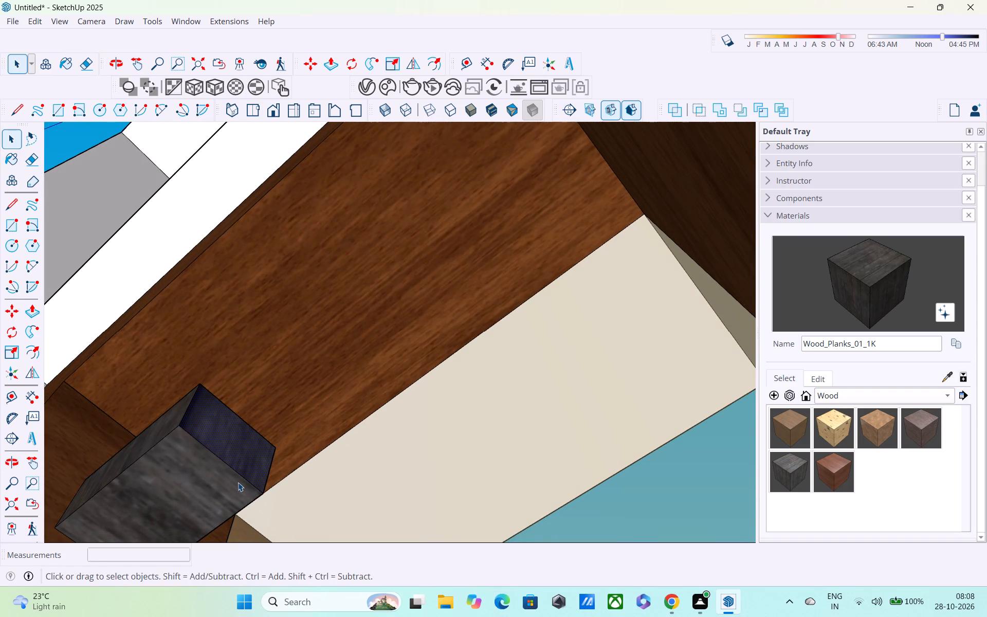
pyautogui.keyDown('shift'); pyautogui.doubleClick(238, 482); pyautogui.keyUp('shift')
pyautogui.keyDown('shift'); pyautogui.doubleClick(231, 458); pyautogui.keyUp('shift')
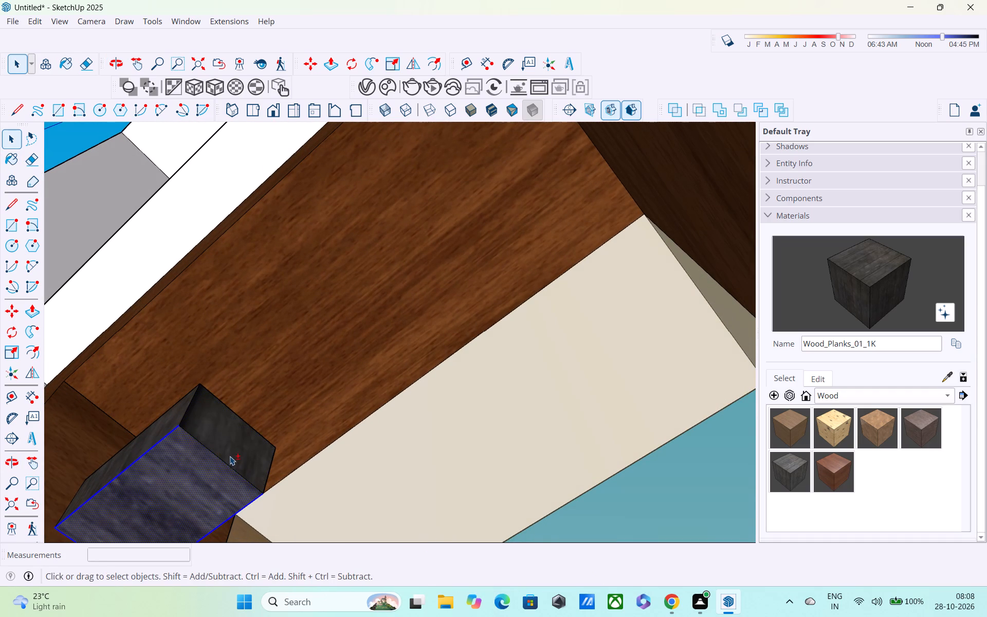
pyautogui.keyDown('shift'); pyautogui.doubleClick(230, 452); pyautogui.keyUp('shift')
pyautogui.keyDown('shift'); pyautogui.moveTo(233, 456); pyautogui.dragTo(259, 505, button='middle'); pyautogui.keyUp('shift')
pyautogui.keyDown('shift'); pyautogui.doubleClick(201, 474); pyautogui.keyUp('shift')
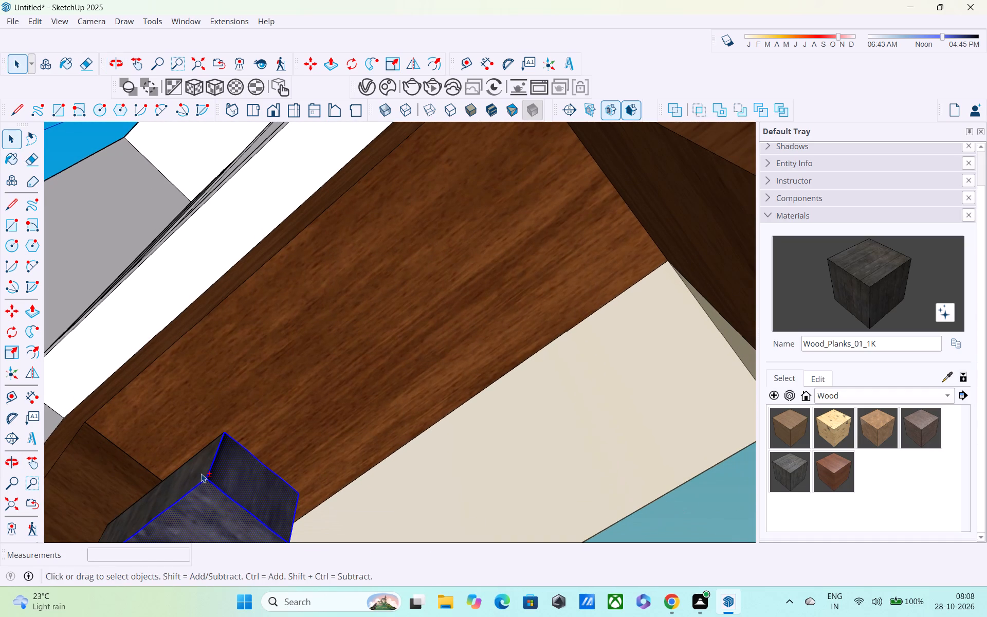
pyautogui.keyDown('shift'); pyautogui.moveTo(222, 484); pyautogui.dragTo(22, 333, button='middle'); pyautogui.keyUp('shift')
pyautogui.keyDown('shift'); pyautogui.moveTo(266, 490); pyautogui.dragTo(247, 440, button='middle'); pyautogui.keyUp('shift')
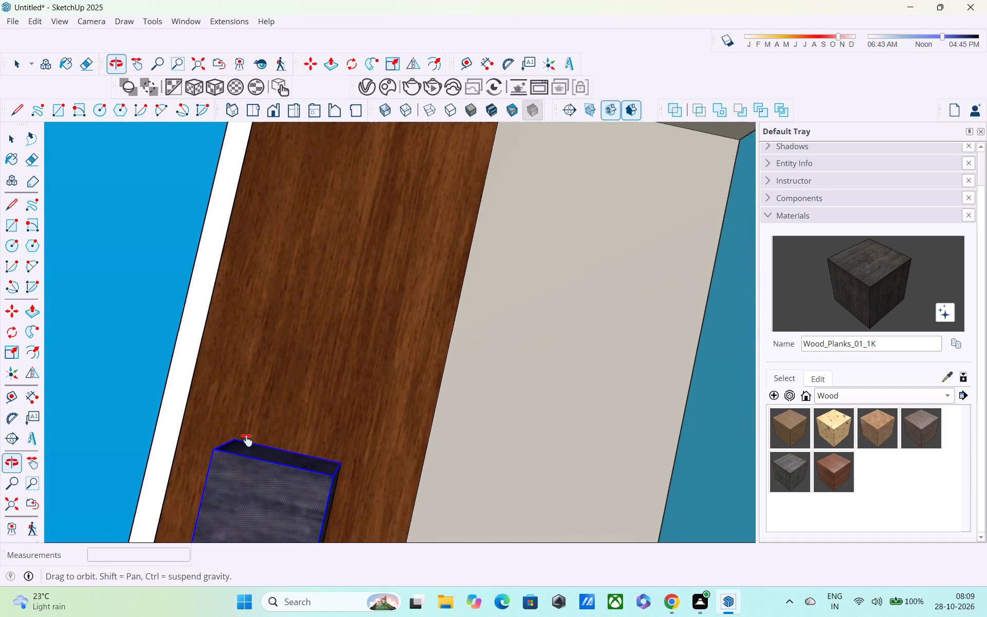
pyautogui.keyDown('shift'); pyautogui.moveTo(247, 440); pyautogui.dragTo(199, 335, button='middle'); pyautogui.keyUp('shift')
pyautogui.keyDown('shift'); pyautogui.moveTo(227, 381); pyautogui.dragTo(340, 487, button='middle'); pyautogui.keyUp('shift')
pyautogui.moveTo(135, 395); pyautogui.dragTo(244, 485, button='middle')
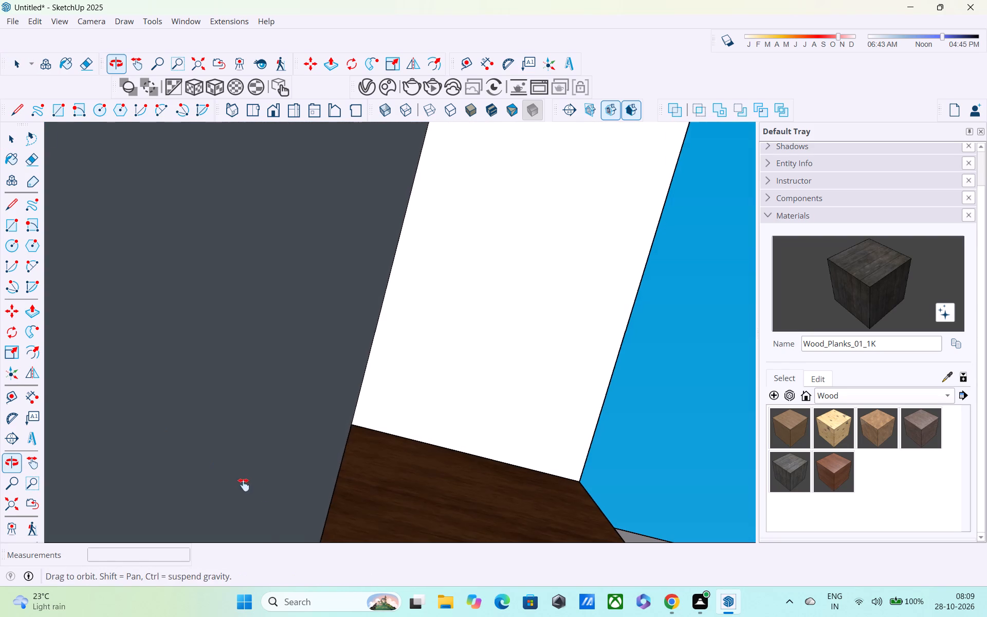
pyautogui.moveTo(244, 485); pyautogui.dragTo(341, 530, button='middle')
pyautogui.keyDown('shift'); pyautogui.scroll(2, 302, 373); pyautogui.keyUp('shift')
pyautogui.keyDown('shift'); pyautogui.moveTo(299, 372); pyautogui.dragTo(285, 368, button='middle'); pyautogui.keyUp('shift')
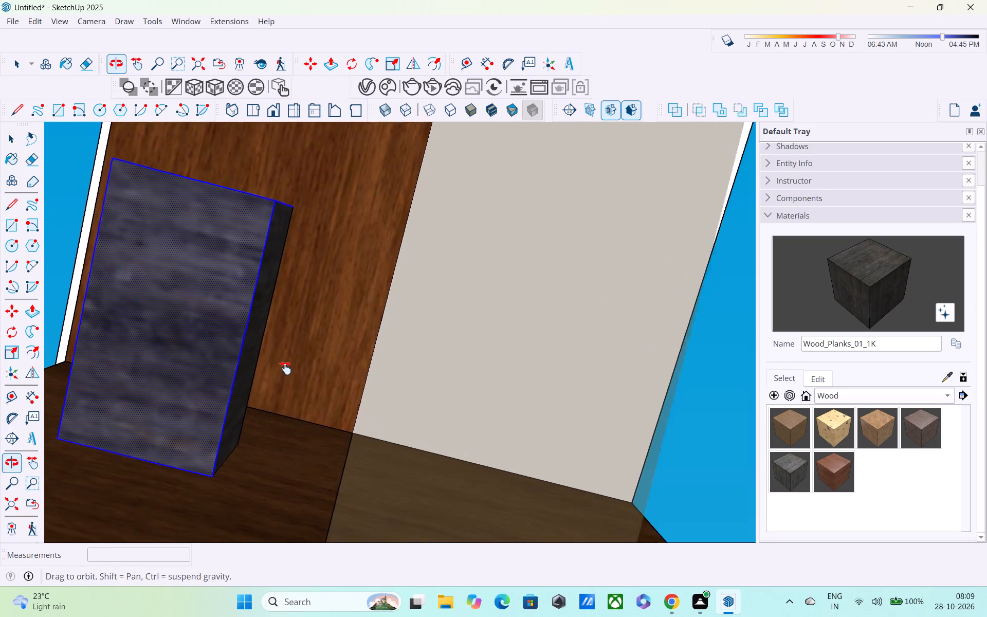
pyautogui.keyDown('shift'); pyautogui.moveTo(285, 368); pyautogui.dragTo(282, 367, button='middle'); pyautogui.keyUp('shift')
pyautogui.keyDown('shift'); pyautogui.moveTo(257, 362); pyautogui.dragTo(365, 424, button='middle'); pyautogui.keyUp('shift')
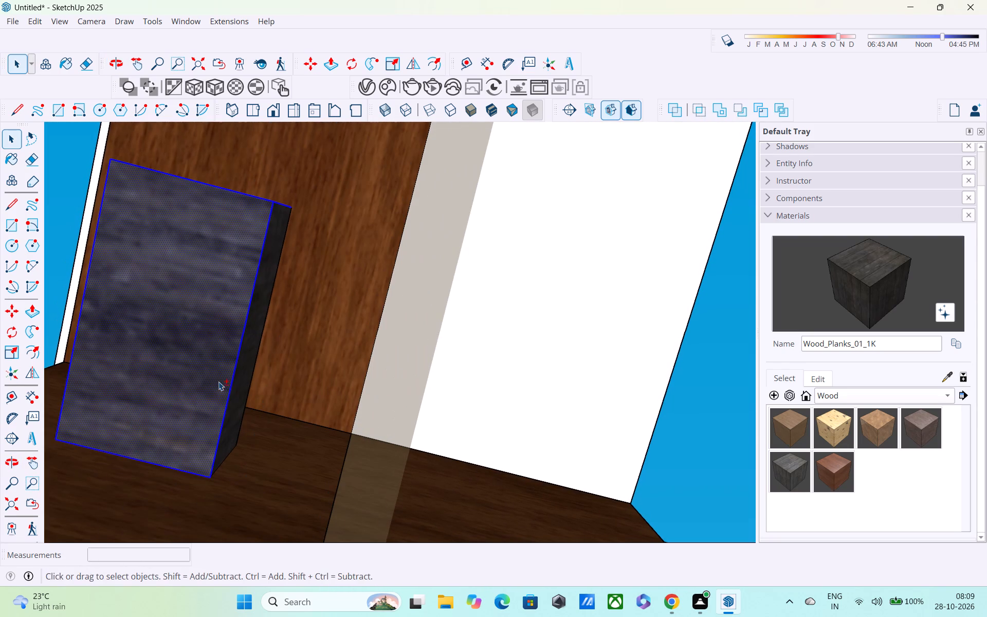
pyautogui.keyDown('shift'); pyautogui.doubleClick(250, 370); pyautogui.keyUp('shift')
pyautogui.moveTo(262, 418); pyautogui.dragTo(264, 430, button='middle')
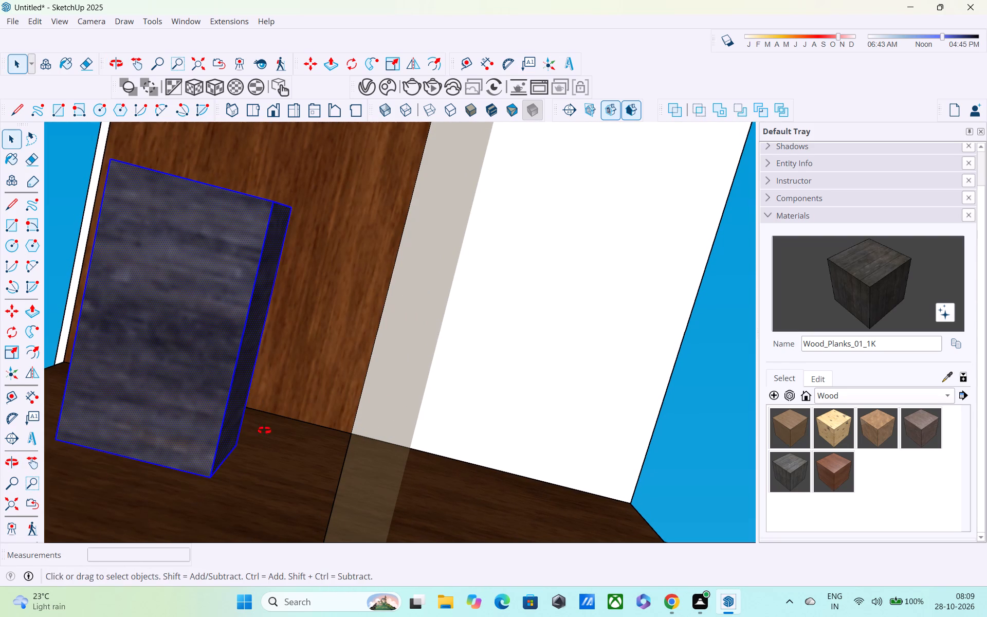
pyautogui.moveTo(264, 430); pyautogui.dragTo(397, 601, button='middle')
pyautogui.keyDown('shift'); pyautogui.moveTo(308, 416); pyautogui.dragTo(376, 518, button='middle'); pyautogui.keyUp('shift')
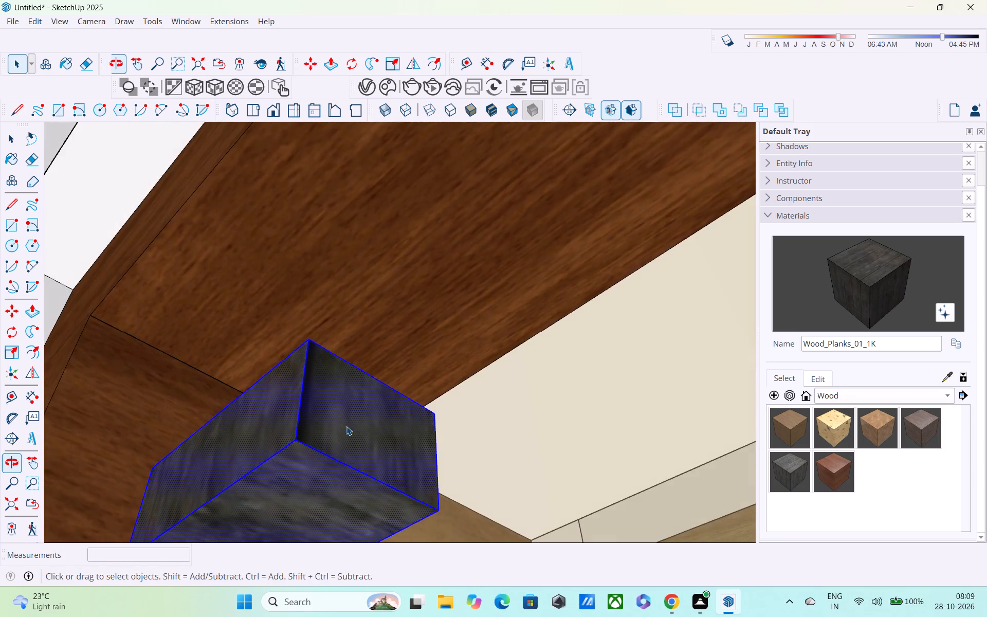
pyautogui.moveTo(343, 416); pyautogui.dragTo(482, 540, button='middle')
pyautogui.moveTo(390, 415); pyautogui.dragTo(450, 516, button='middle')
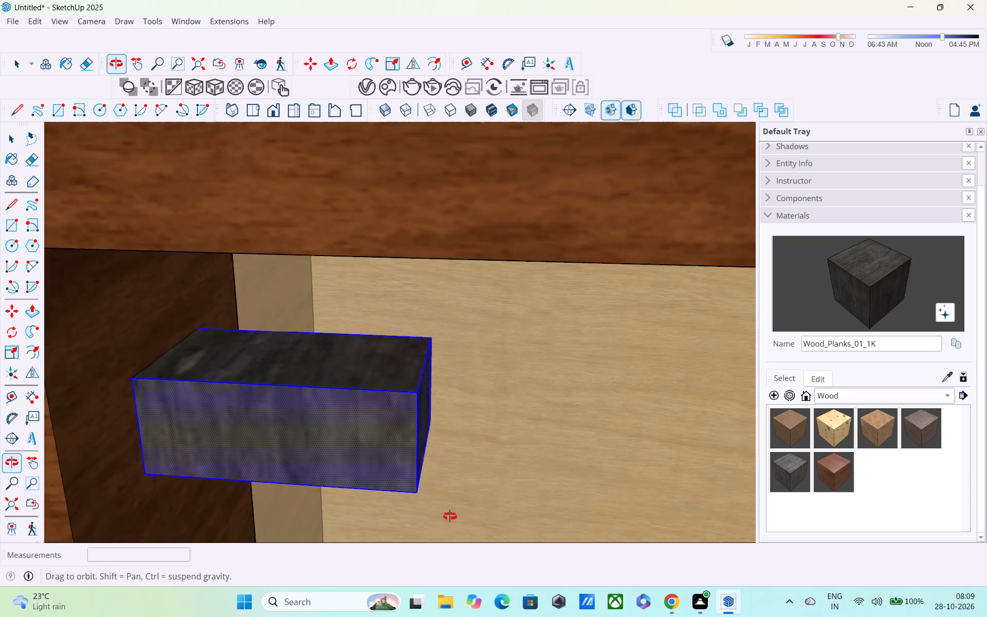
pyautogui.moveTo(450, 516); pyautogui.dragTo(459, 529, button='middle')
pyautogui.keyDown('shift'); pyautogui.doubleClick(365, 380); pyautogui.keyUp('shift')
pyautogui.moveTo(365, 406); pyautogui.dragTo(371, 339, button='middle')
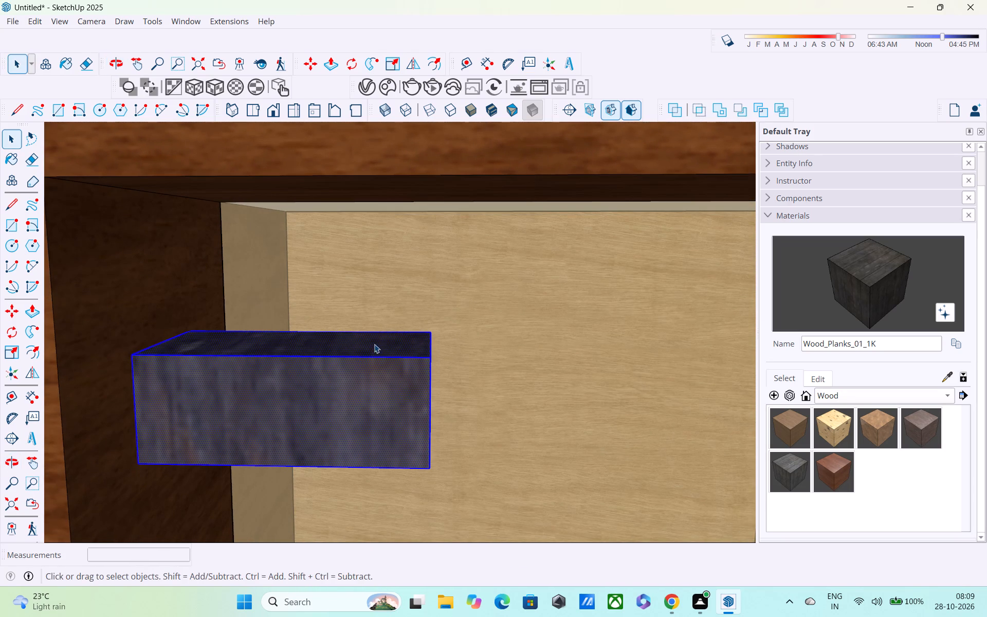
pyautogui.press('n')
pyautogui.press('m')
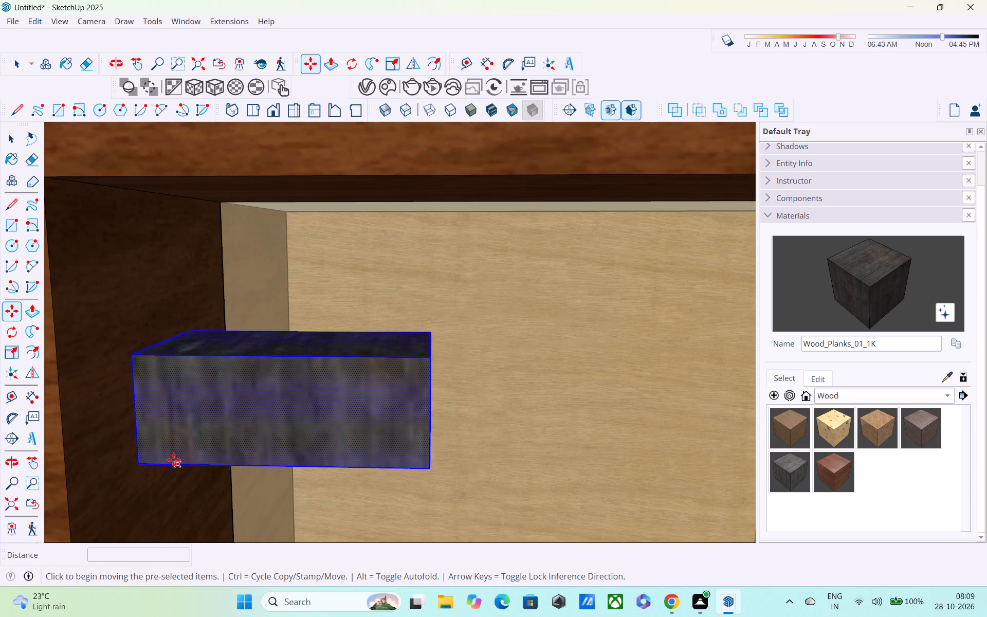
pyautogui.click(138, 464)
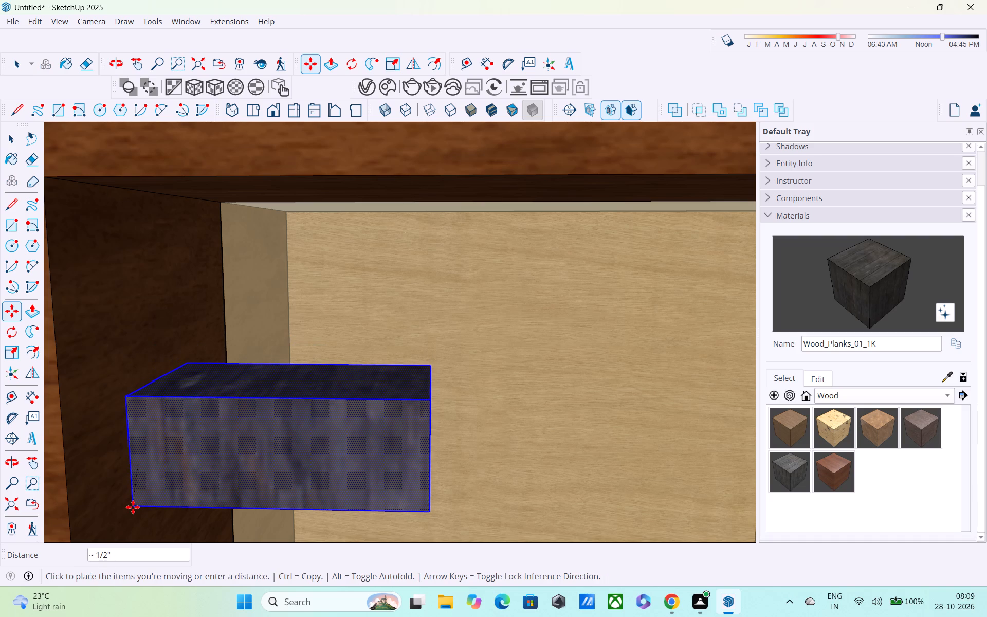
pyautogui.keyDown('shift'); pyautogui.moveTo(133, 514); pyautogui.dragTo(161, 336, button='middle'); pyautogui.keyUp('shift')
pyautogui.scroll(-4, 169, 368)
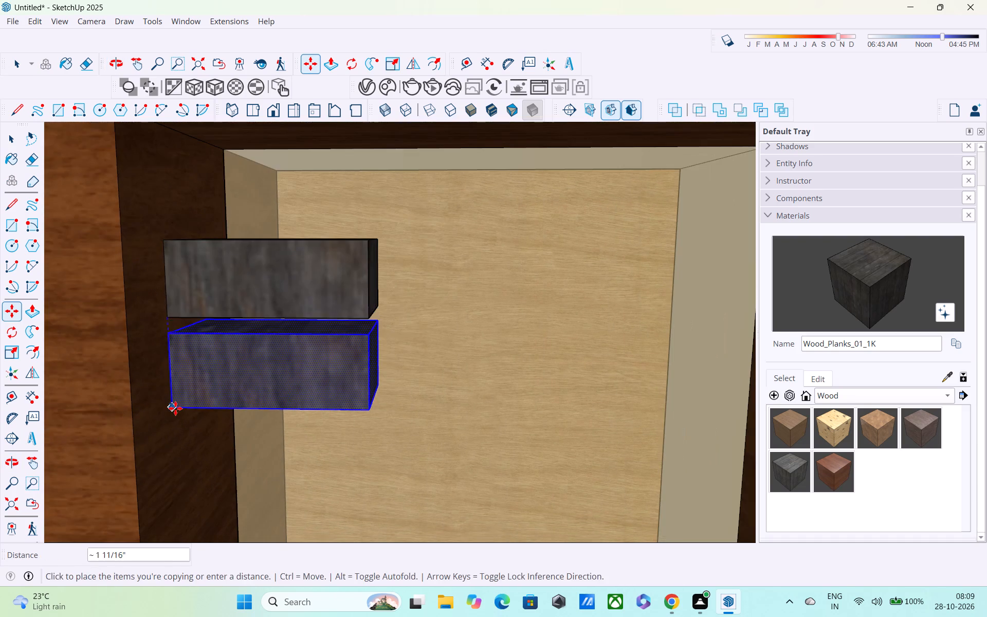
pyautogui.keyDown('shift'); pyautogui.moveTo(175, 408); pyautogui.dragTo(203, 137, button='middle'); pyautogui.keyUp('shift')
pyautogui.scroll(-1, 216, 268)
pyautogui.keyDown('shift'); pyautogui.moveTo(212, 354); pyautogui.dragTo(227, 99, button='middle'); pyautogui.keyUp('shift')
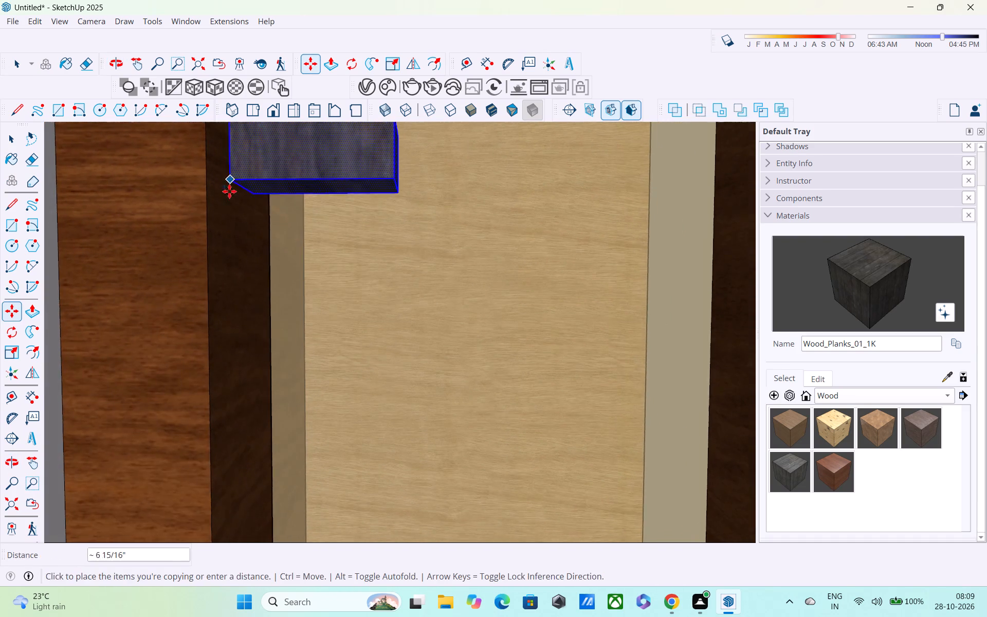
pyautogui.scroll(-2, 229, 235)
pyautogui.keyDown('shift'); pyautogui.moveTo(228, 318); pyautogui.dragTo(233, 19, button='middle'); pyautogui.keyUp('shift')
pyautogui.keyDown('shift'); pyautogui.moveTo(232, 482); pyautogui.dragTo(242, 110, button='middle'); pyautogui.keyUp('shift')
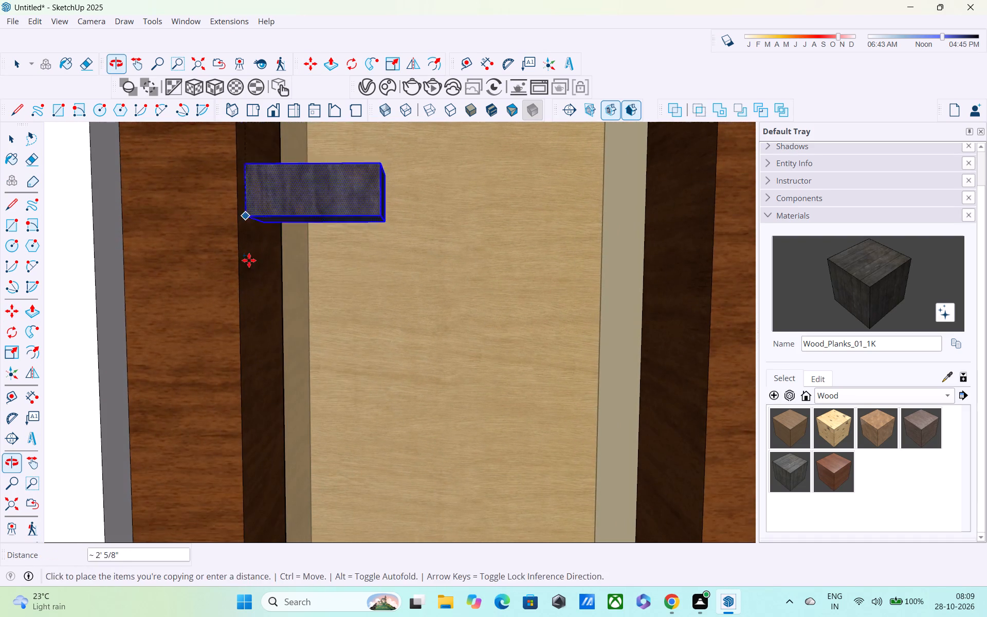
pyautogui.keyDown('shift'); pyautogui.moveTo(251, 390); pyautogui.dragTo(266, 144, button='middle'); pyautogui.keyUp('shift')
pyautogui.scroll(-4, 265, 175)
pyautogui.keyDown('shift'); pyautogui.moveTo(264, 323); pyautogui.dragTo(278, 132, button='middle'); pyautogui.keyUp('shift')
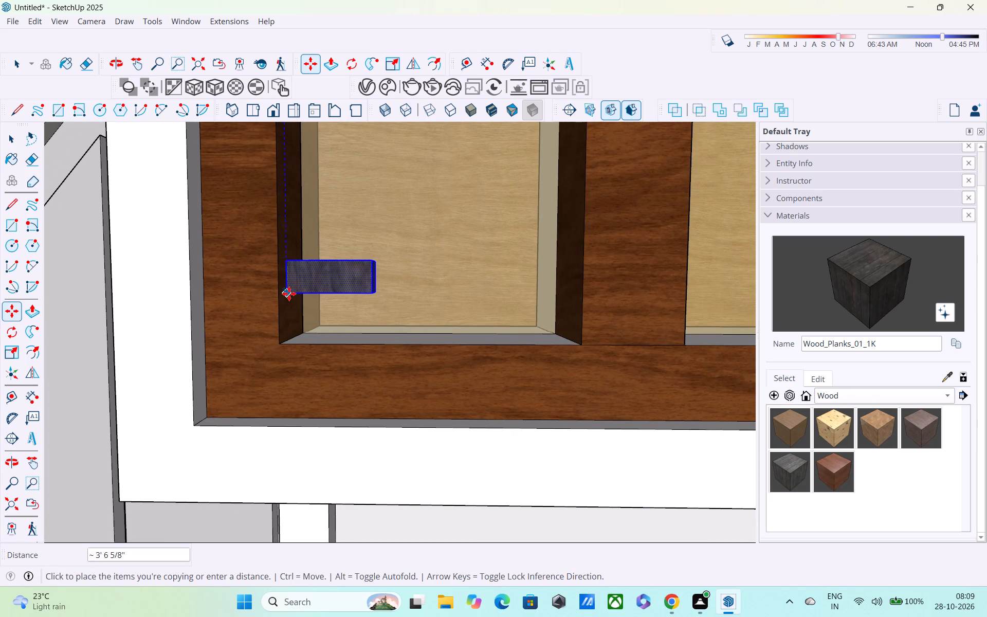
pyautogui.click(287, 288)
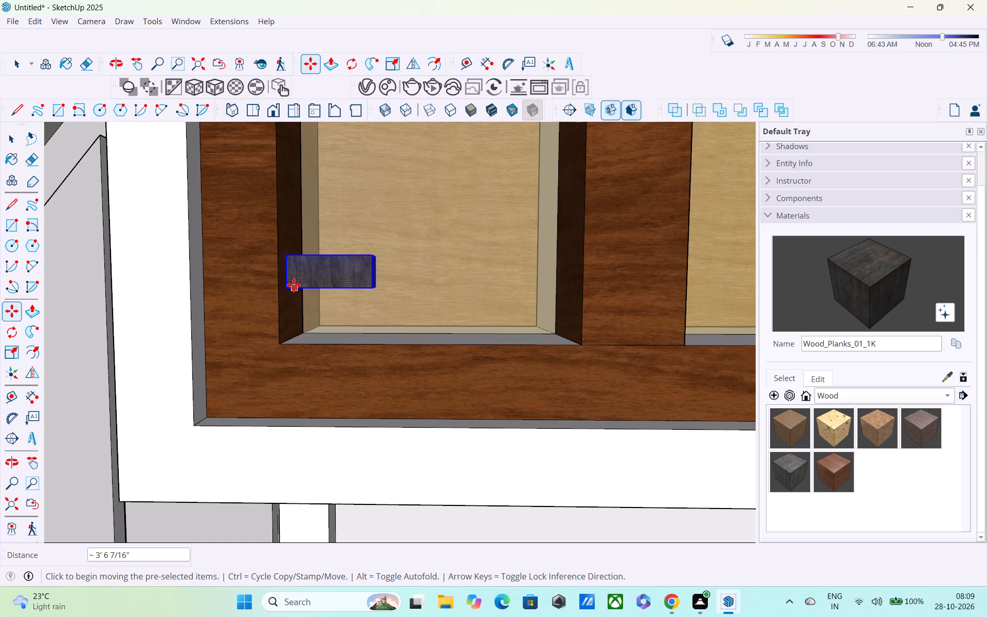
# Divide the copy distance into 10 equal intervals, filling the jamb with an evenly spaced column of blocks.
pyautogui.press('/')
pyautogui.write('10')
pyautogui.press('Return')
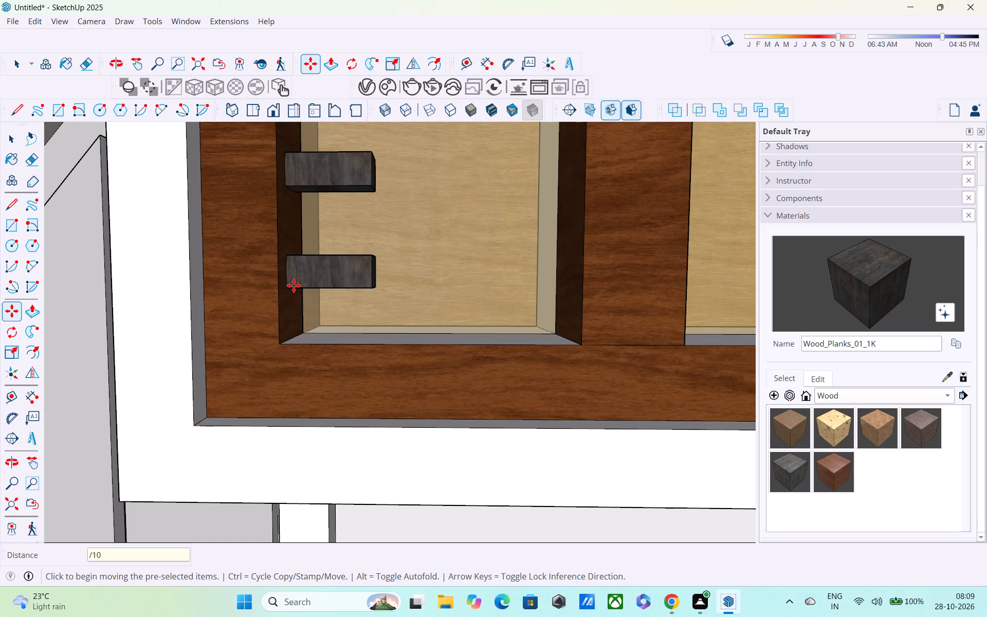
# Copy the whole lowest dark plank block from the upper-floor window's jamb about 6' 8" down to the top of the ground-floor window's narrow left opening.
pyautogui.scroll(1, 294, 285)
pyautogui.scroll(-7, 294, 259)
pyautogui.scroll(3, 306, 240)
pyautogui.scroll(-14, 306, 242)
pyautogui.scroll(-1, 388, 233)
pyautogui.moveTo(394, 242); pyautogui.dragTo(317, 245, button='middle')
pyautogui.scroll(-5, 321, 212)
pyautogui.moveTo(371, 210); pyautogui.dragTo(321, 226, button='middle')
pyautogui.scroll(7, 338, 164)
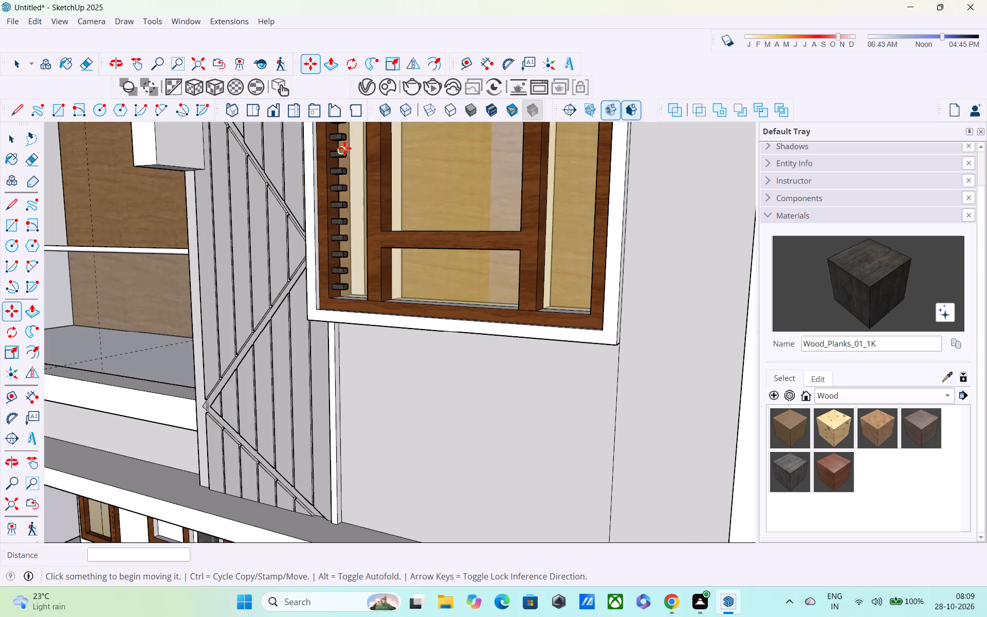
pyautogui.scroll(4, 344, 148)
pyautogui.keyDown('shift'); pyautogui.moveTo(353, 149); pyautogui.dragTo(357, 237, button='middle'); pyautogui.keyUp('shift')
pyautogui.scroll(1, 357, 238)
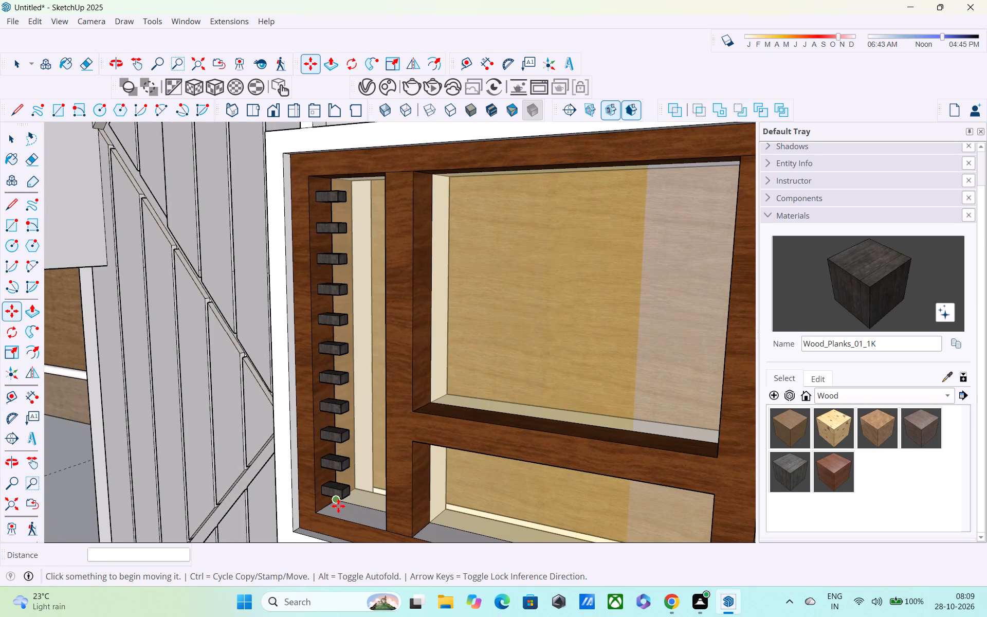
pyautogui.press('space')
pyautogui.doubleClick(334, 495)
pyautogui.scroll(10, 343, 493)
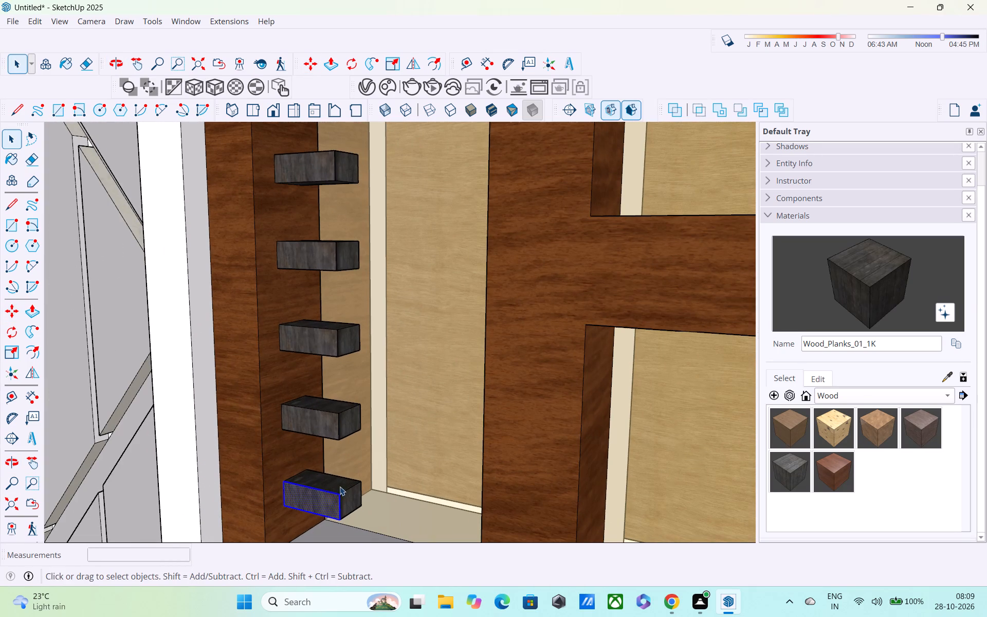
pyautogui.keyDown('shift'); pyautogui.doubleClick(327, 494); pyautogui.keyUp('shift')
pyautogui.keyDown('shift'); pyautogui.doubleClick(326, 491); pyautogui.keyUp('shift')
pyautogui.keyDown('shift'); pyautogui.doubleClick(348, 506); pyautogui.keyUp('shift')
pyautogui.keyDown('shift'); pyautogui.moveTo(350, 506); pyautogui.dragTo(319, 256, button='middle'); pyautogui.keyUp('shift')
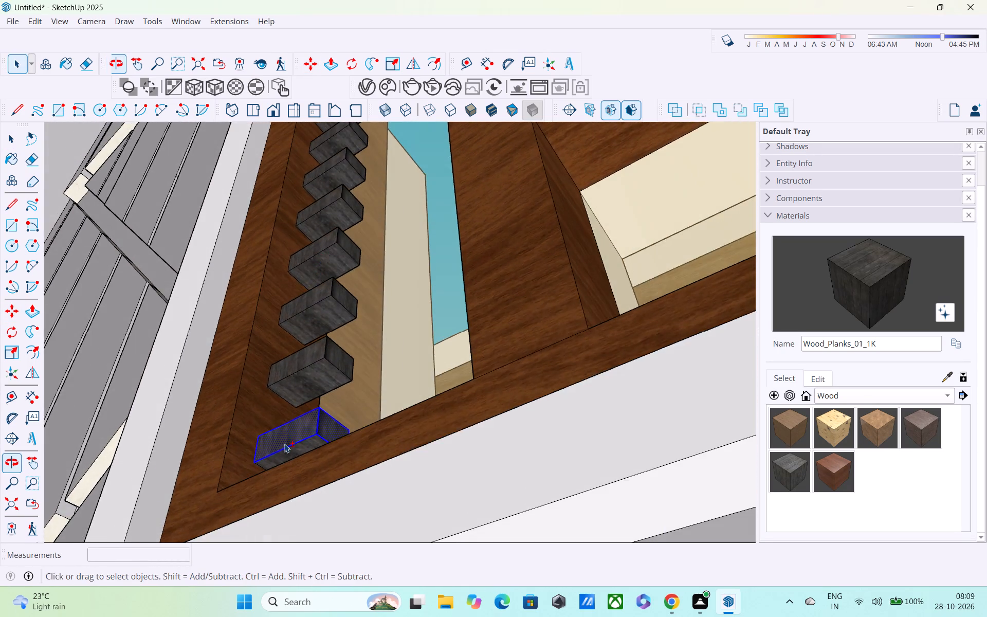
pyautogui.keyDown('shift'); pyautogui.scroll(4, 284, 448); pyautogui.keyUp('shift')
pyautogui.keyDown('shift'); pyautogui.doubleClick(285, 457); pyautogui.keyUp('shift')
pyautogui.moveTo(316, 441); pyautogui.dragTo(220, 519, button='middle')
pyautogui.scroll(6, 382, 442)
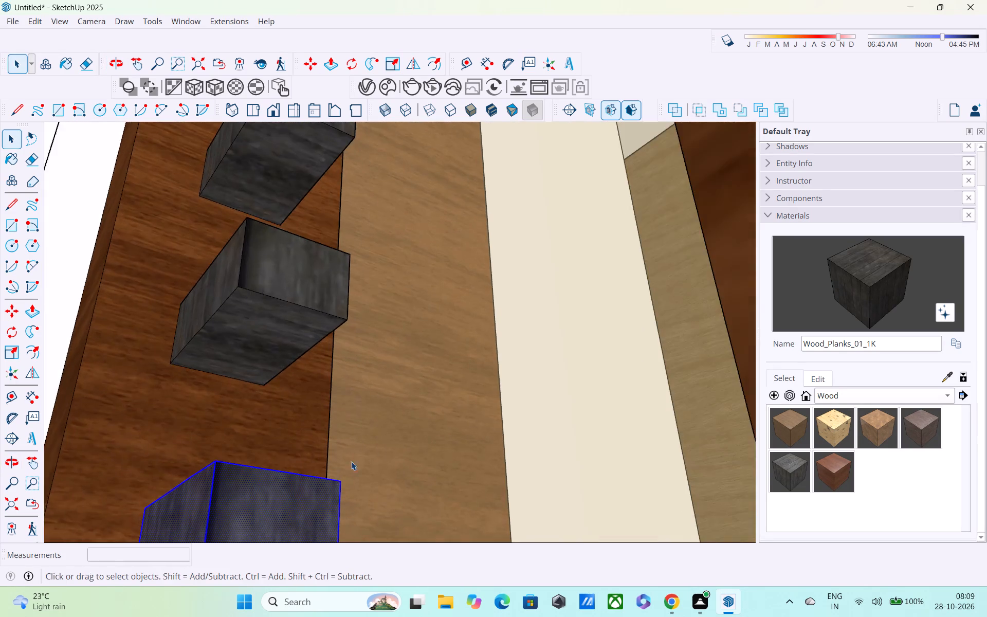
pyautogui.scroll(4, 351, 461)
pyautogui.moveTo(342, 479); pyautogui.dragTo(178, 391, button='middle')
pyautogui.keyDown('shift'); pyautogui.doubleClick(78, 467); pyautogui.keyUp('shift')
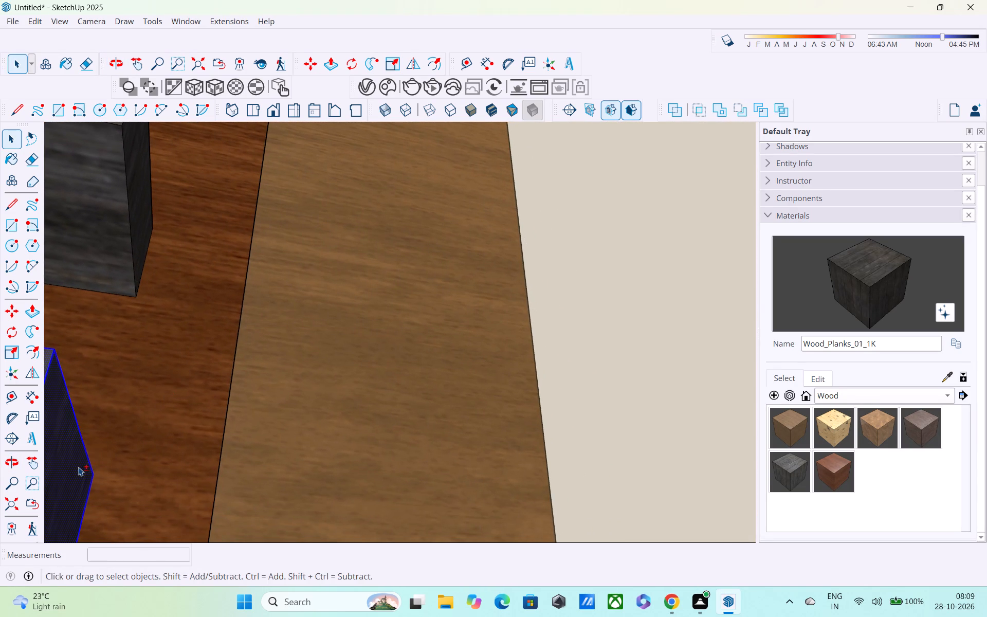
pyautogui.moveTo(78, 475); pyautogui.dragTo(480, 517, button='middle')
pyautogui.keyDown('shift'); pyautogui.scroll(-12, 481, 513); pyautogui.keyUp('shift')
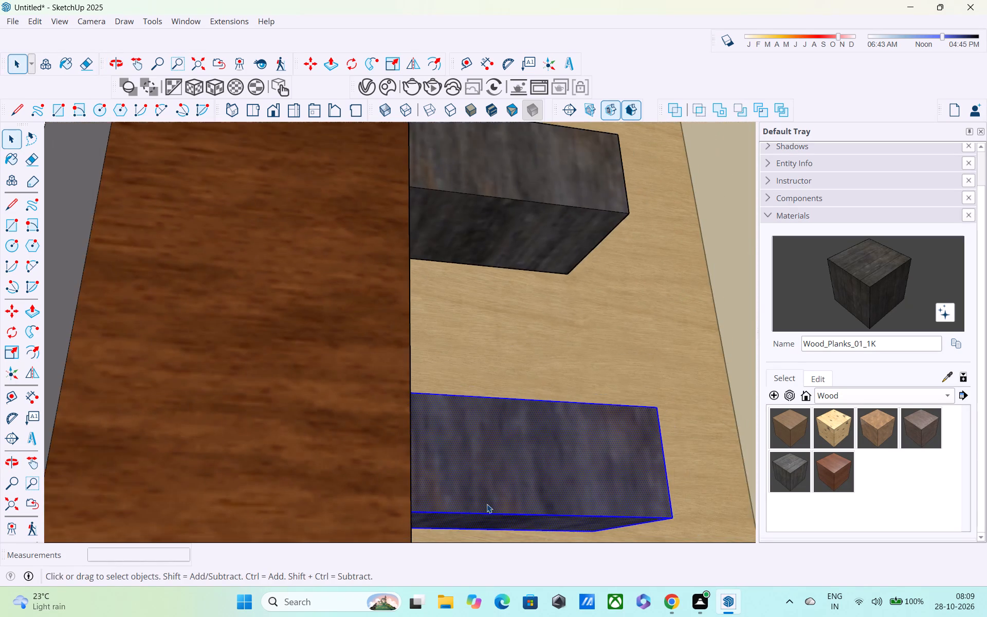
pyautogui.scroll(1, 487, 504)
pyautogui.press('m')
pyautogui.click(457, 498)
pyautogui.scroll(-1, 556, 548)
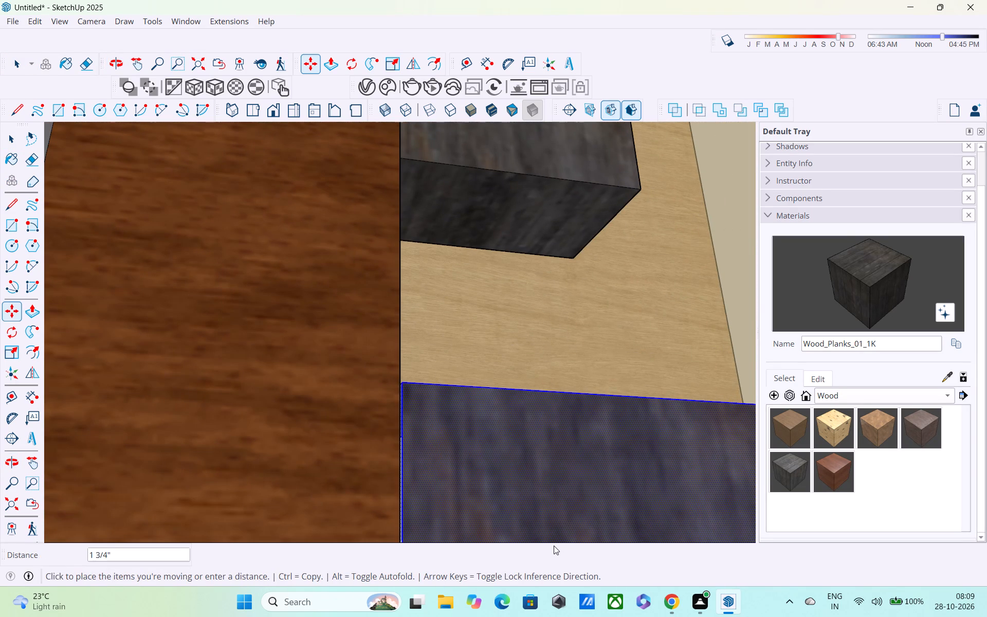
pyautogui.scroll(-7, 546, 542)
pyautogui.keyDown('shift'); pyautogui.scroll(-1, 677, 577); pyautogui.keyUp('shift')
pyautogui.scroll(-5, 561, 474)
pyautogui.moveTo(568, 484); pyautogui.dragTo(518, 490, button='middle')
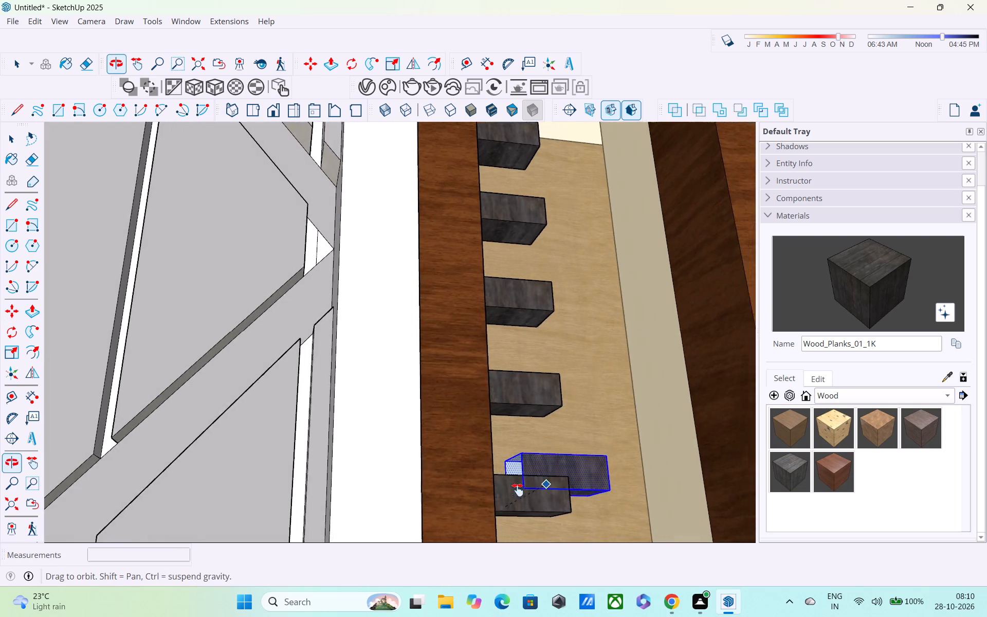
pyautogui.moveTo(518, 490); pyautogui.dragTo(398, 484, button='middle')
pyautogui.keyDown('shift'); pyautogui.scroll(1, 397, 484); pyautogui.keyUp('shift')
pyautogui.scroll(-5, 477, 453)
pyautogui.scroll(-2, 552, 490)
pyautogui.moveTo(558, 495); pyautogui.dragTo(373, 440, button='middle')
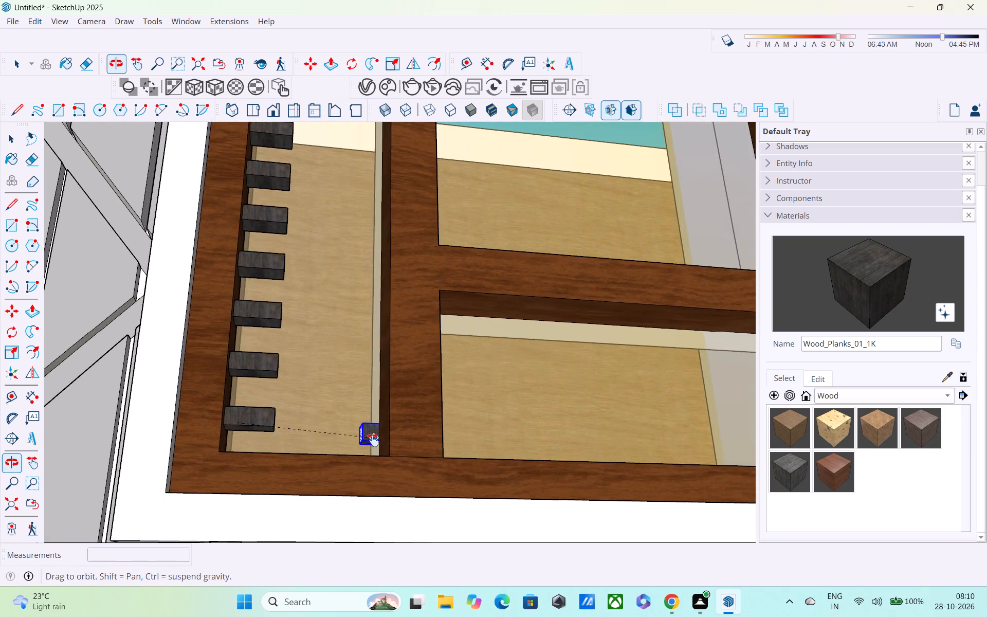
pyautogui.moveTo(373, 440); pyautogui.dragTo(374, 433, button='middle')
pyautogui.keyDown('shift'); pyautogui.scroll(1, 375, 431); pyautogui.keyUp('shift')
pyautogui.scroll(-7, 376, 431)
pyautogui.moveTo(385, 510); pyautogui.dragTo(359, 338, button='middle')
pyautogui.scroll(-6, 358, 349)
pyautogui.moveTo(390, 436); pyautogui.dragTo(385, 209, button='middle')
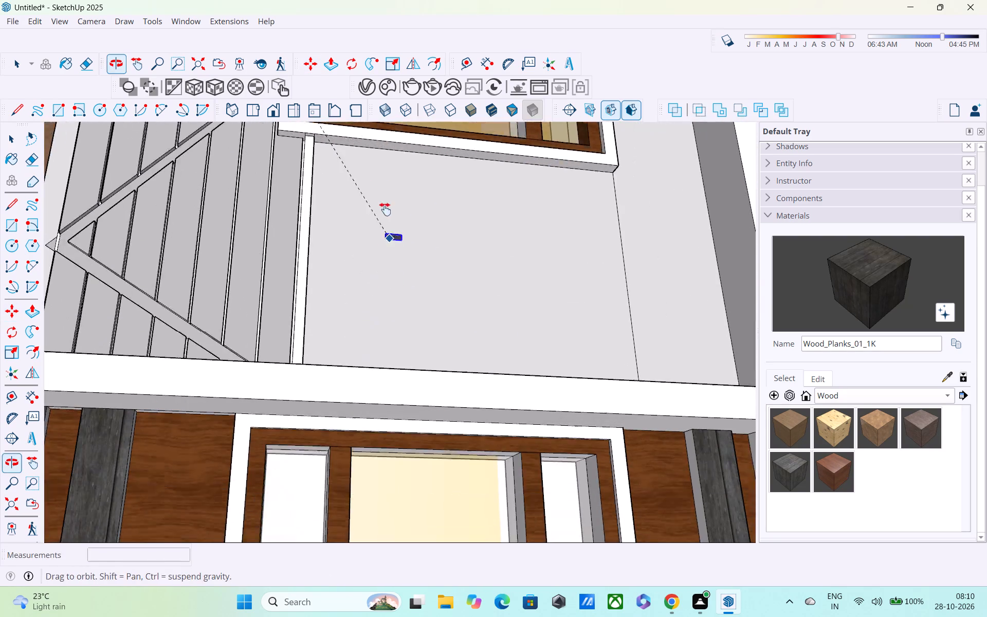
pyautogui.moveTo(385, 209); pyautogui.dragTo(385, 198, button='middle')
pyautogui.keyDown('shift'); pyautogui.scroll(1, 385, 198); pyautogui.keyUp('shift')
pyautogui.scroll(-1, 385, 447)
pyautogui.moveTo(385, 490); pyautogui.dragTo(377, 314, button='middle')
pyautogui.moveTo(286, 314); pyautogui.dragTo(219, 395, button='middle')
pyautogui.scroll(4, 285, 268)
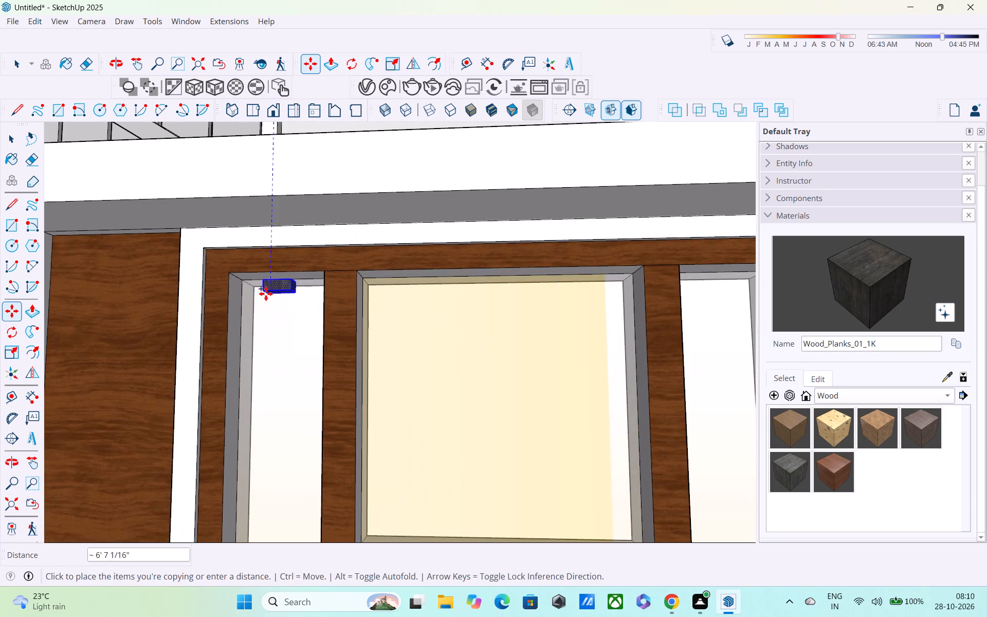
pyautogui.scroll(8, 247, 310)
pyautogui.moveTo(226, 293); pyautogui.dragTo(172, 318, button='middle')
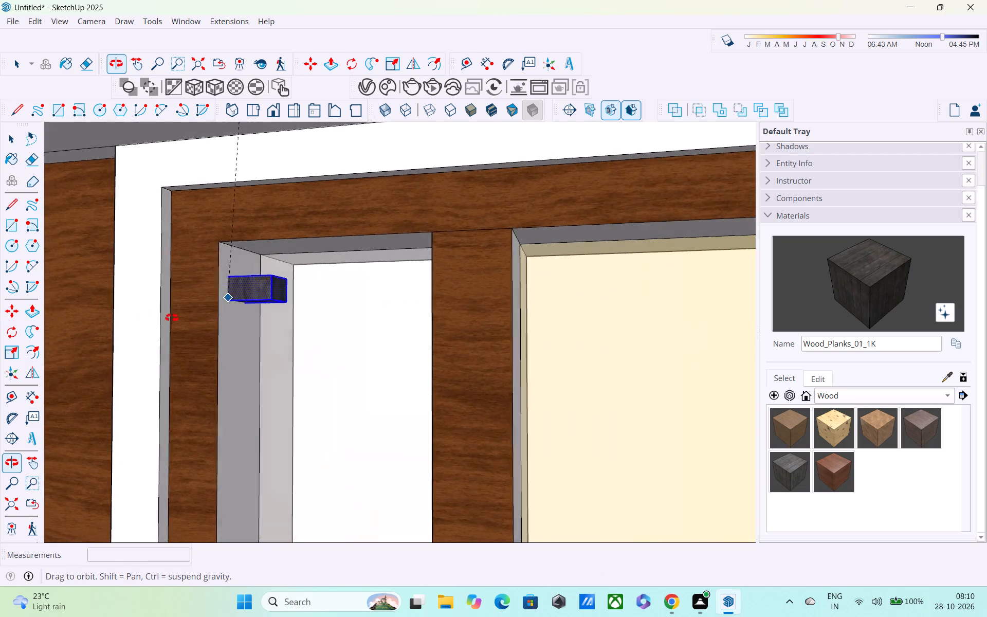
pyautogui.moveTo(172, 318); pyautogui.dragTo(133, 329, button='middle')
pyautogui.scroll(4, 264, 305)
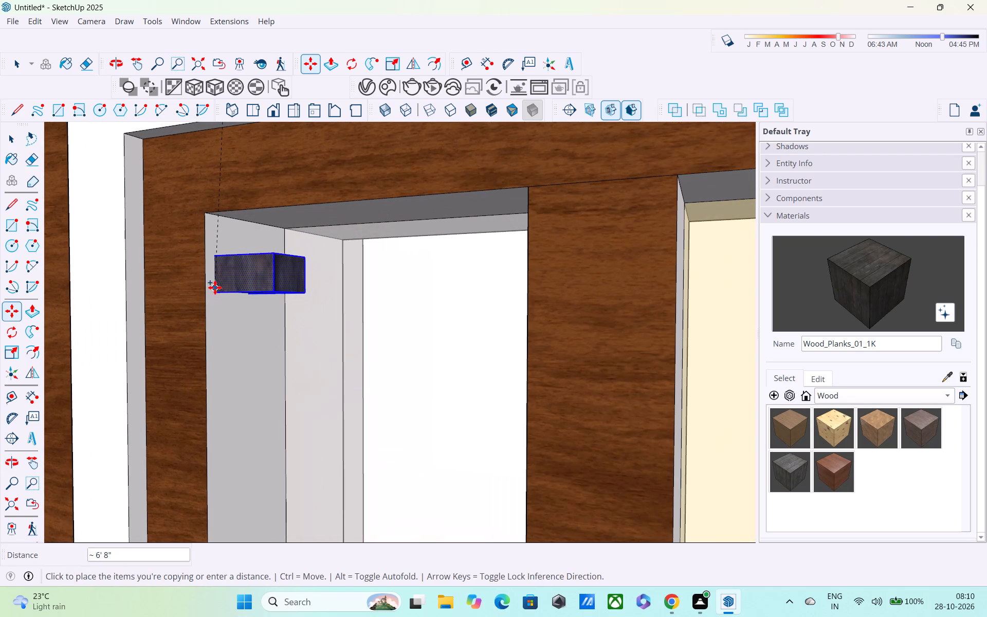
pyautogui.click(213, 293)
# Copy the block straight down the ground-floor jamb about 3' 7 3/8", to near the narrow opening's bottom.
pyautogui.scroll(-1, 219, 340)
pyautogui.moveTo(219, 340); pyautogui.dragTo(197, 308, button='middle')
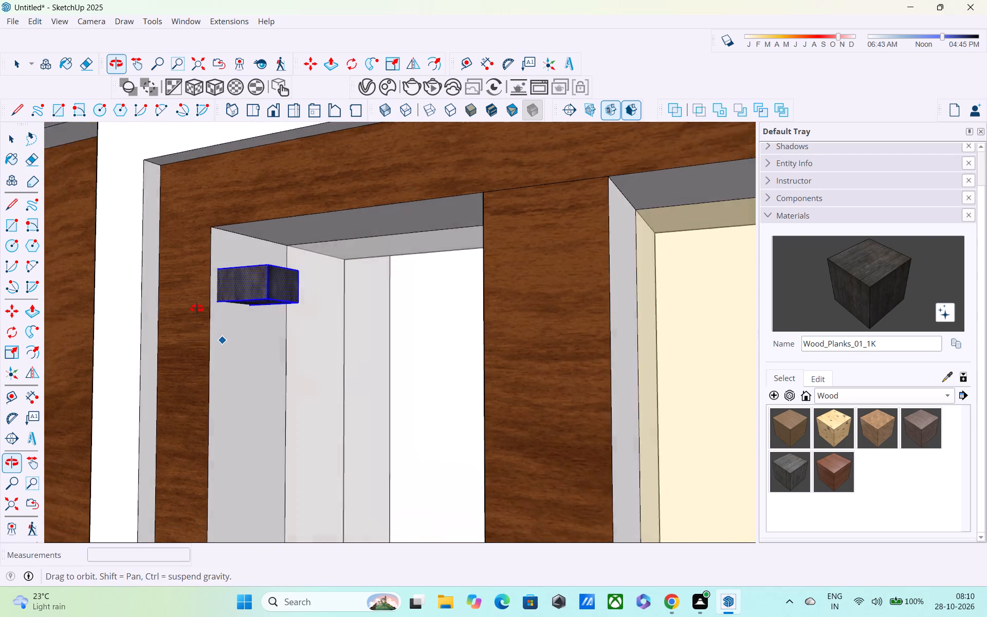
pyautogui.moveTo(197, 308); pyautogui.dragTo(344, 321, button='middle')
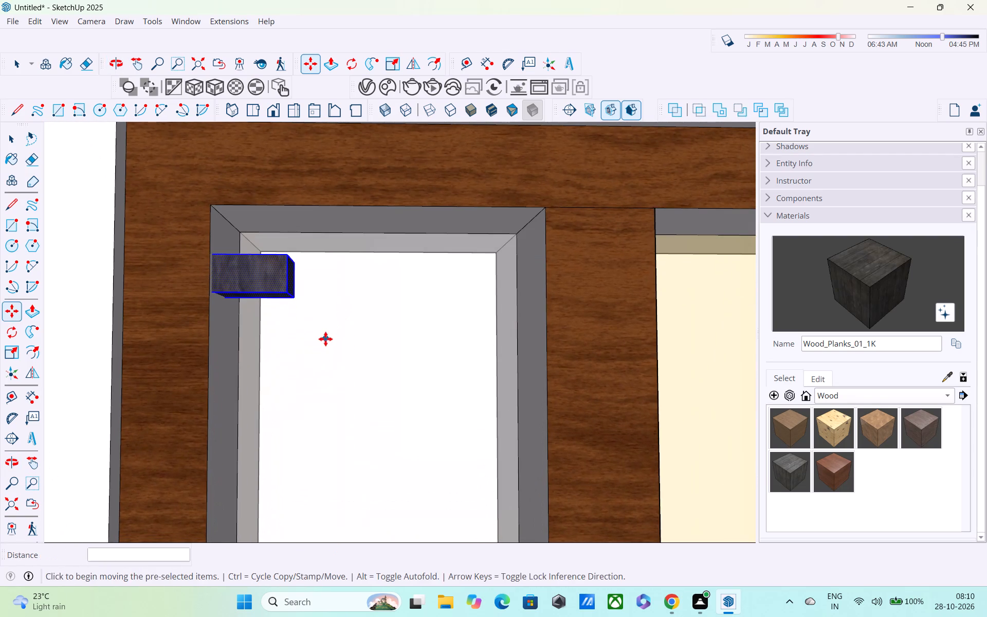
pyautogui.keyDown('shift'); pyautogui.moveTo(325, 338); pyautogui.dragTo(329, 282, button='middle'); pyautogui.keyUp('shift')
pyautogui.scroll(2, 237, 242)
pyautogui.moveTo(217, 230); pyautogui.dragTo(199, 212, button='middle')
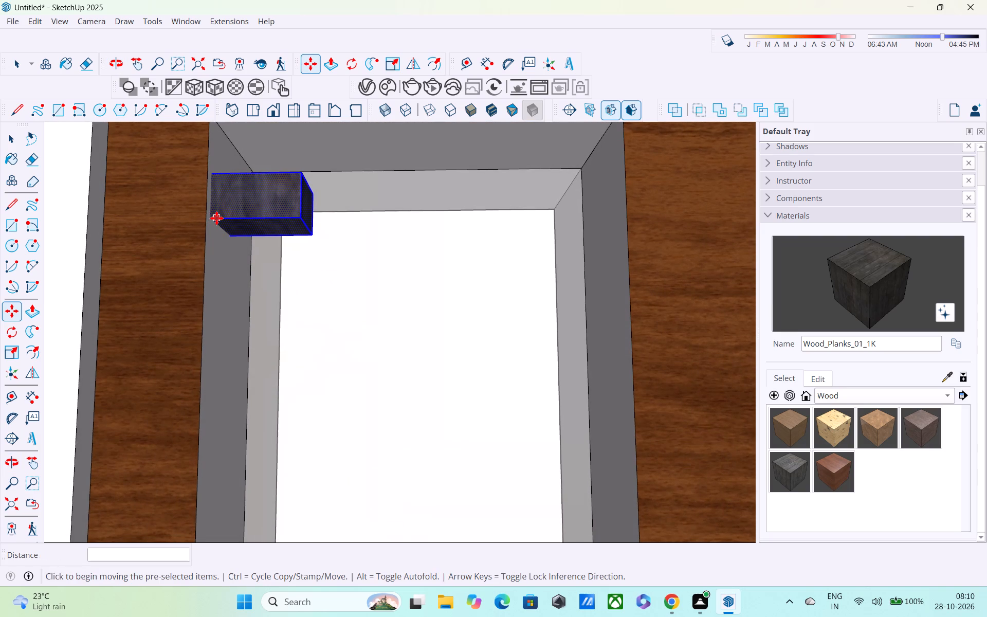
pyautogui.click(216, 218)
pyautogui.scroll(1, 233, 301)
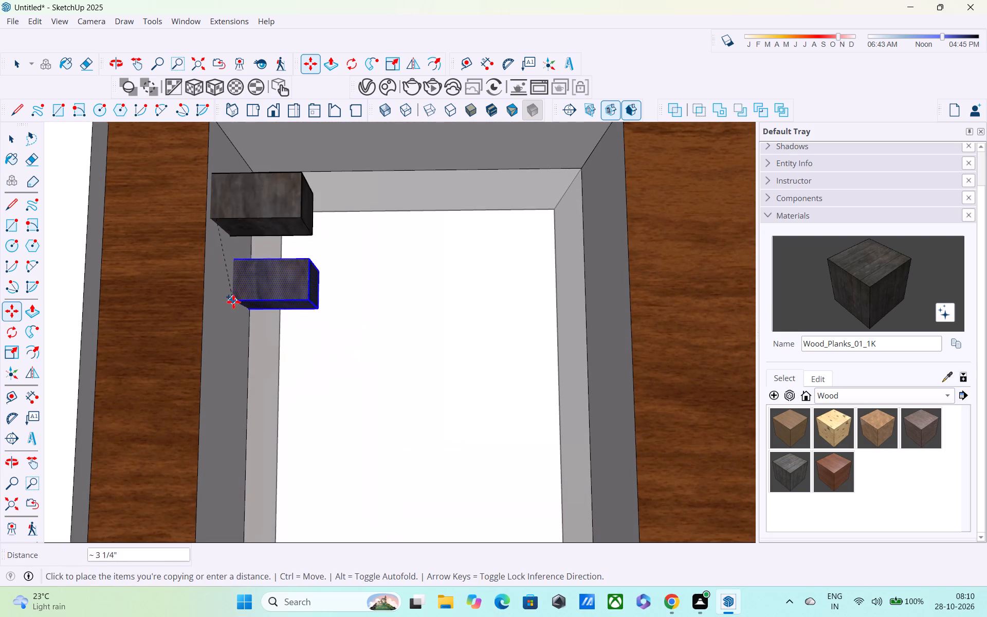
pyautogui.keyDown('shift'); pyautogui.moveTo(233, 303); pyautogui.dragTo(230, 170, button='middle'); pyautogui.keyUp('shift')
pyautogui.scroll(-5, 224, 229)
pyautogui.scroll(1, 222, 299)
pyautogui.keyDown('shift'); pyautogui.moveTo(222, 241); pyautogui.dragTo(222, 146, button='middle'); pyautogui.keyUp('shift')
pyautogui.scroll(-5, 226, 230)
pyautogui.keyDown('shift'); pyautogui.moveTo(226, 299); pyautogui.dragTo(247, 79, button='middle'); pyautogui.keyUp('shift')
pyautogui.scroll(-4, 247, 197)
pyautogui.keyDown('shift'); pyautogui.moveTo(247, 289); pyautogui.dragTo(268, 77, button='middle'); pyautogui.keyUp('shift')
pyautogui.keyDown('shift'); pyautogui.scroll(1, 268, 77); pyautogui.keyUp('shift')
pyautogui.moveTo(259, 237); pyautogui.dragTo(216, 295, button='middle')
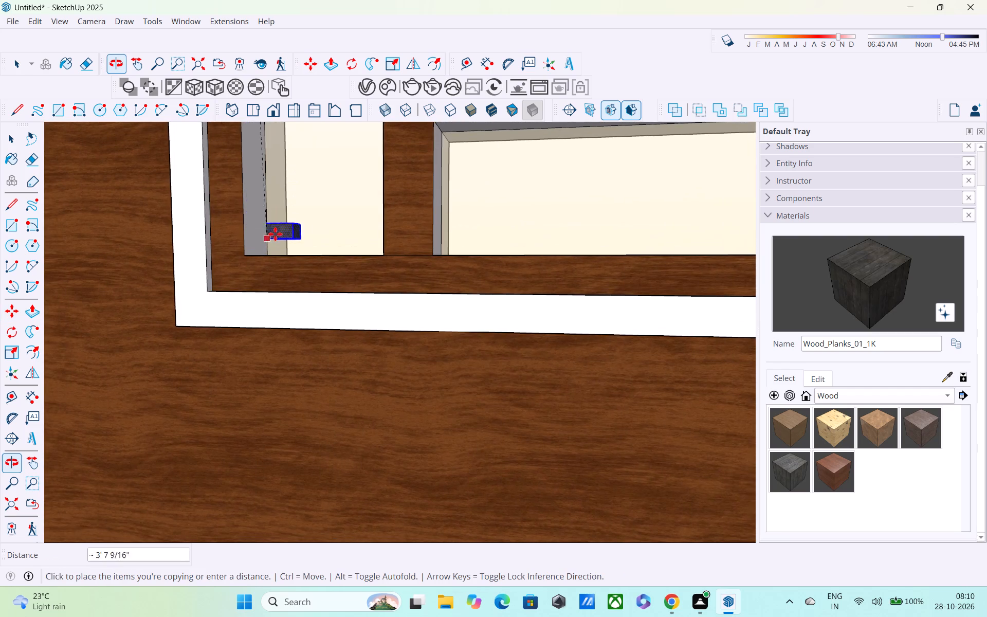
pyautogui.scroll(2, 265, 232)
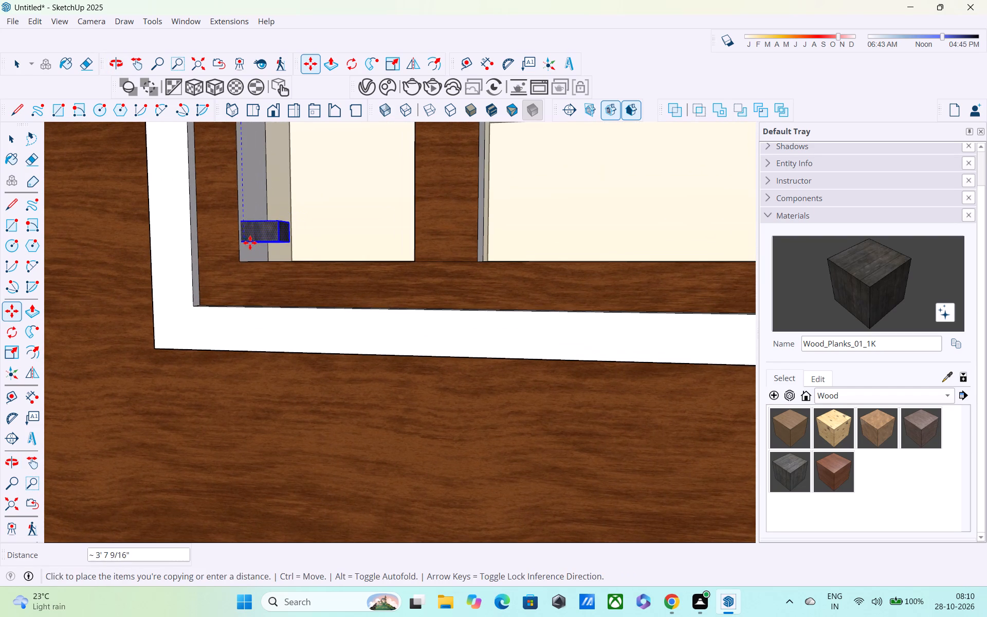
pyautogui.click(250, 240)
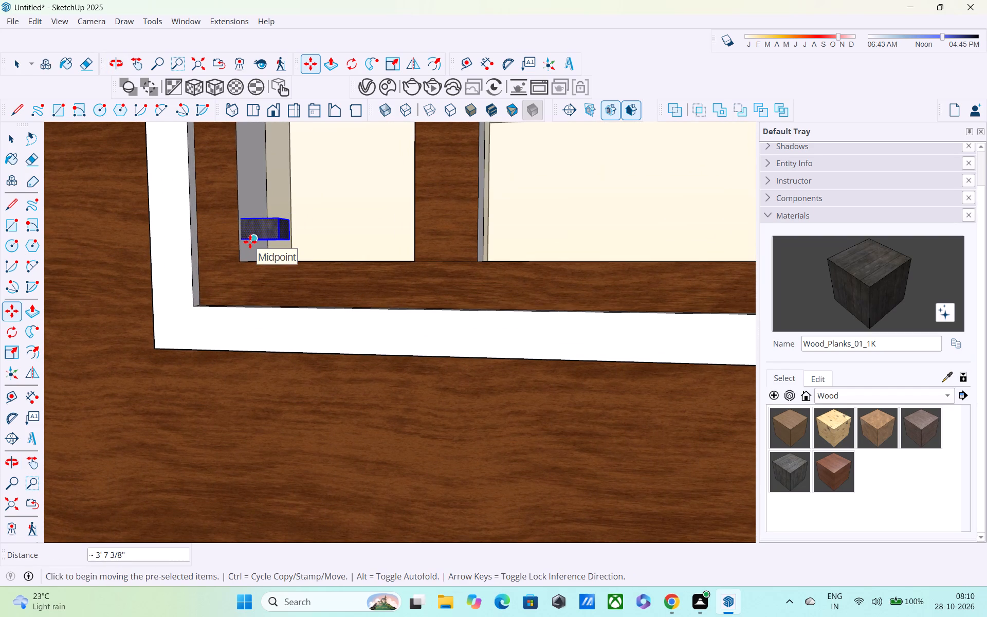
# Divide the copy distance into 10 equal intervals, filling the ground-floor jamb with evenly spaced blocks.
pyautogui.press('/')
pyautogui.write('10')
pyautogui.press('Return')
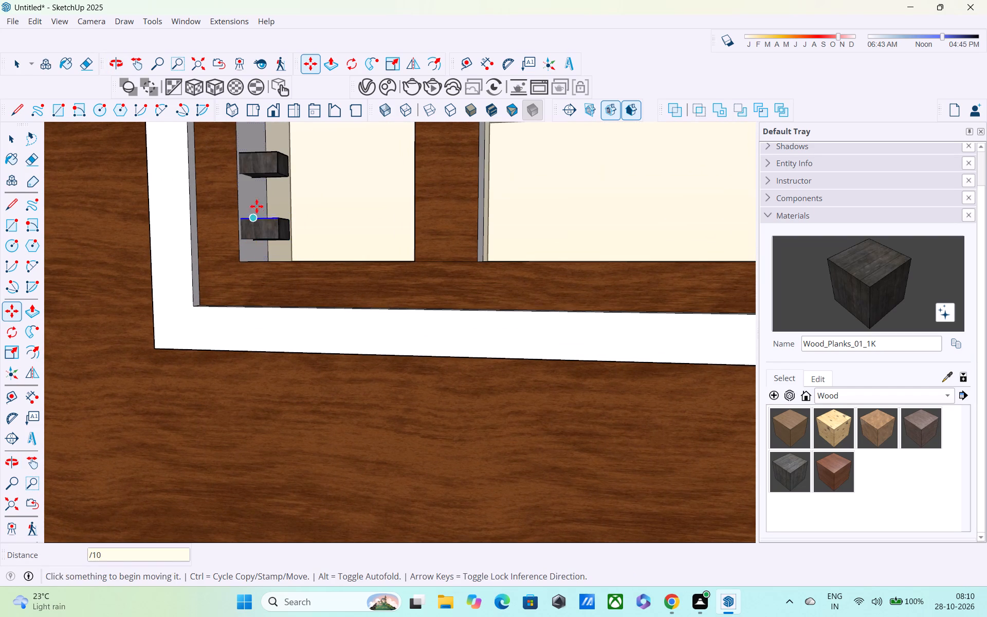
# Push/Pull the end face of the fifth block from the top about 5' 3 5/16", across the ground-floor window to the opposite jamb.
pyautogui.scroll(-6, 257, 212)
pyautogui.scroll(-2, 314, 217)
pyautogui.keyDown('shift'); pyautogui.moveTo(319, 225); pyautogui.dragTo(327, 469, button='middle'); pyautogui.keyUp('shift')
pyautogui.keyDown('shift'); pyautogui.scroll(1, 327, 469); pyautogui.keyUp('shift')
pyautogui.scroll(-6, 328, 425)
pyautogui.moveTo(328, 427); pyautogui.dragTo(328, 507, button='middle')
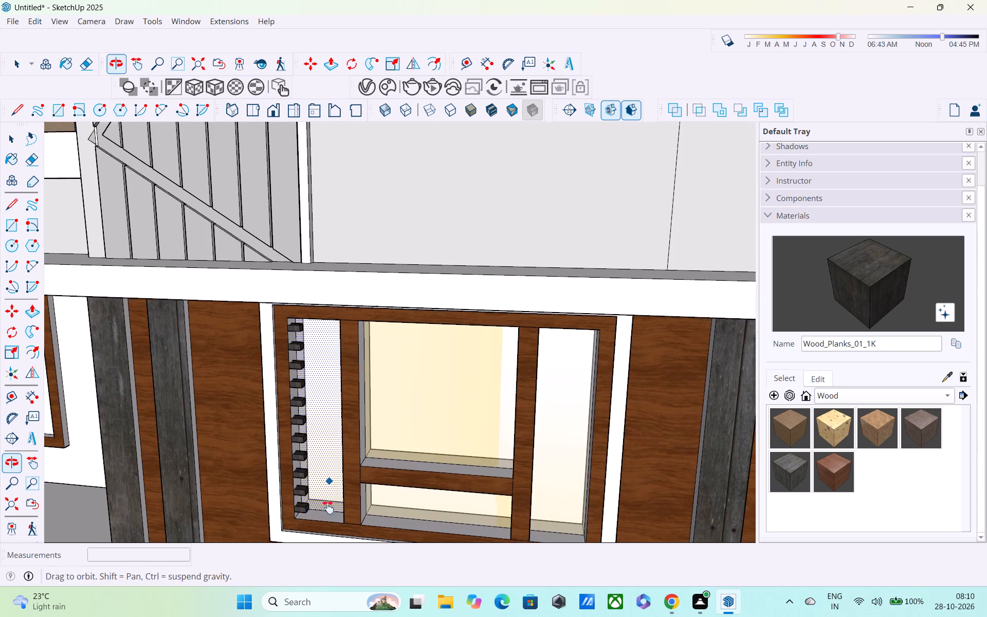
pyautogui.moveTo(328, 507); pyautogui.dragTo(330, 486, button='middle')
pyautogui.scroll(2, 336, 425)
pyautogui.moveTo(336, 416); pyautogui.dragTo(291, 340, button='middle')
pyautogui.scroll(9, 294, 370)
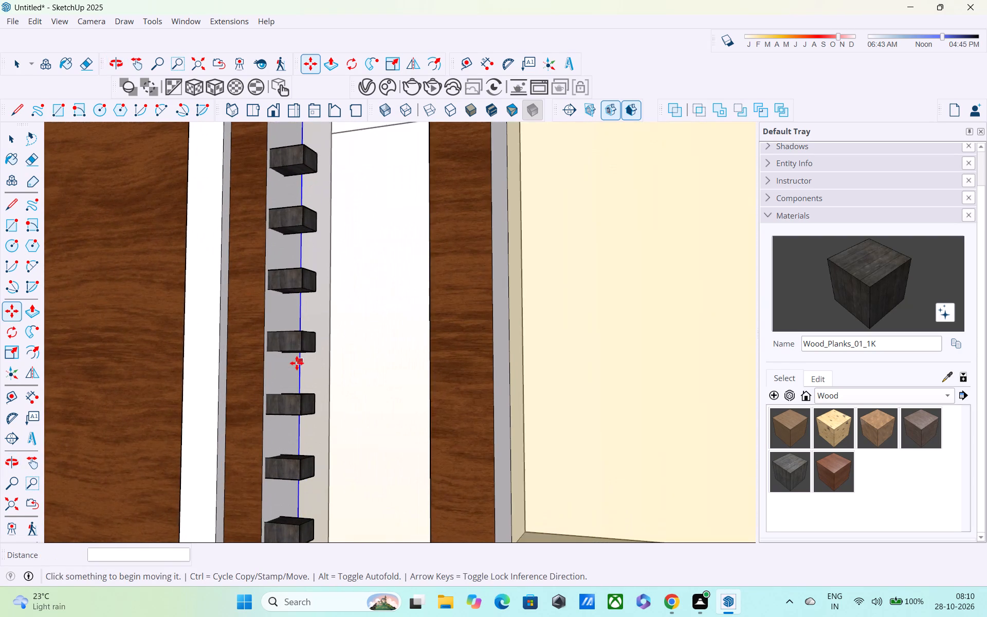
pyautogui.scroll(1, 299, 361)
pyautogui.moveTo(299, 353); pyautogui.dragTo(300, 370, button='middle')
pyautogui.press('p')
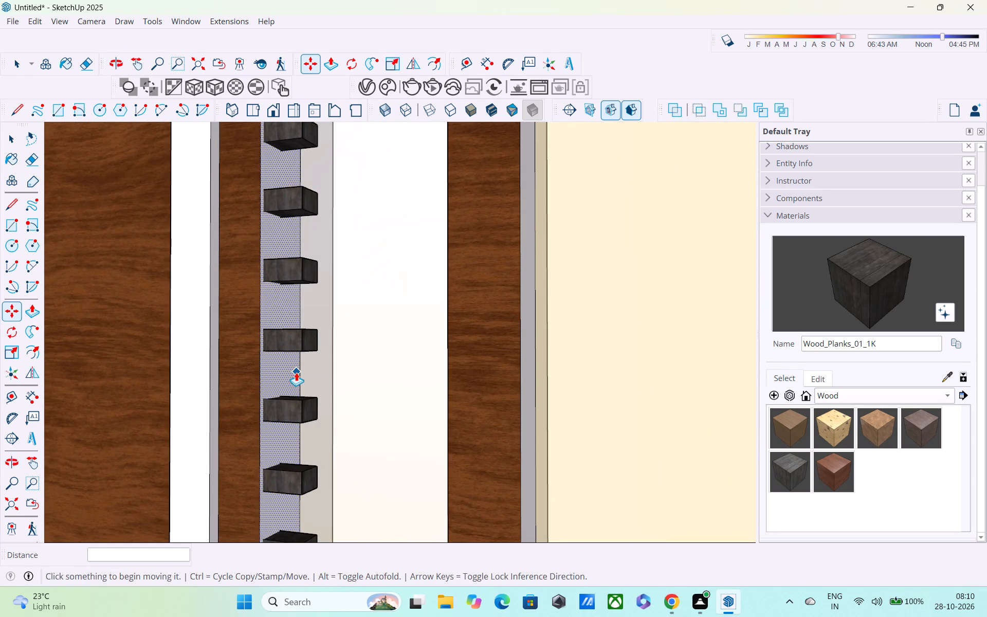
pyautogui.click(308, 335)
pyautogui.scroll(-4, 550, 353)
pyautogui.scroll(-2, 697, 367)
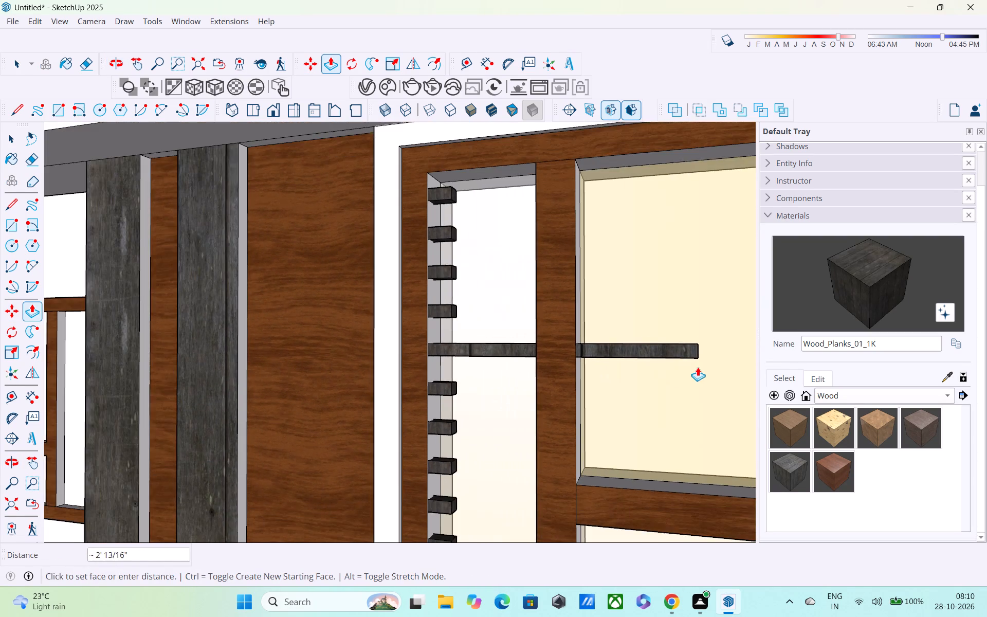
pyautogui.scroll(-1, 698, 367)
pyautogui.moveTo(695, 367); pyautogui.dragTo(398, 359, button='middle')
pyautogui.scroll(1, 397, 359)
pyautogui.scroll(-5, 396, 359)
pyautogui.scroll(1, 500, 392)
pyautogui.moveTo(541, 406); pyautogui.dragTo(375, 340, button='middle')
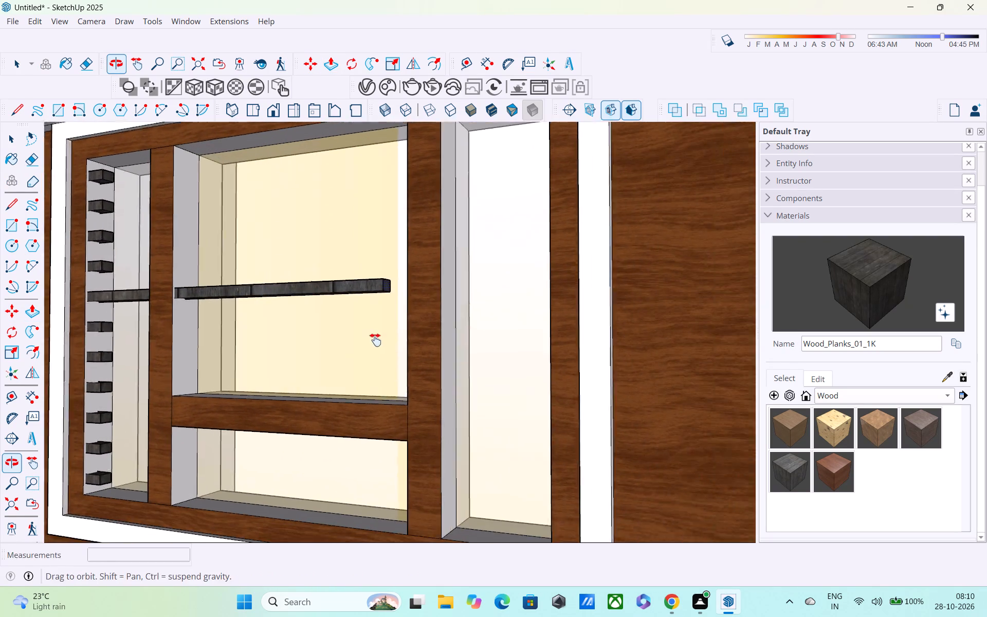
pyautogui.moveTo(375, 340); pyautogui.dragTo(346, 336, button='middle')
pyautogui.moveTo(448, 348); pyautogui.dragTo(557, 373, button='middle')
pyautogui.click(554, 337)
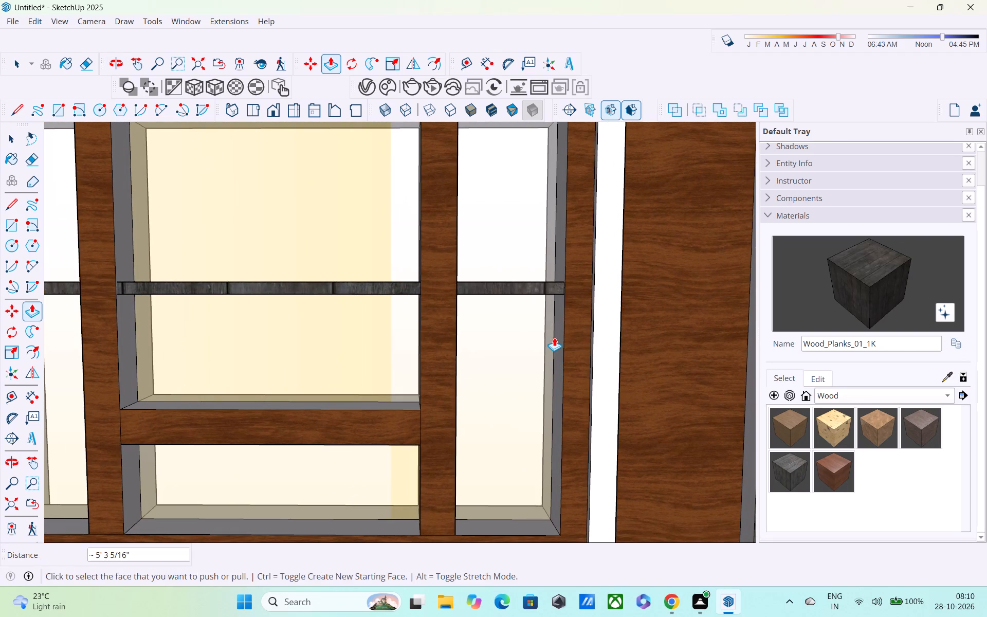
# Repeat the 5' 3 5/16" Push/Pull on the end faces of the ground-floor window's five lowest dark plank blocks.
pyautogui.keyDown('shift'); pyautogui.moveTo(453, 381); pyautogui.dragTo(692, 305, button='middle'); pyautogui.keyUp('shift')
pyautogui.scroll(3, 242, 294)
pyautogui.doubleClick(243, 288)
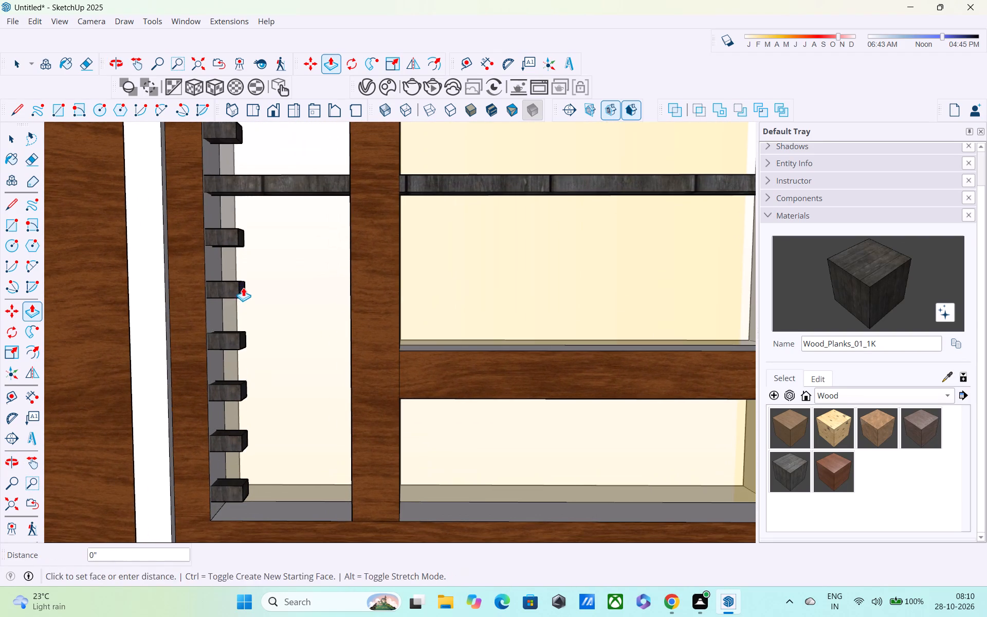
pyautogui.doubleClick(246, 334)
pyautogui.doubleClick(244, 386)
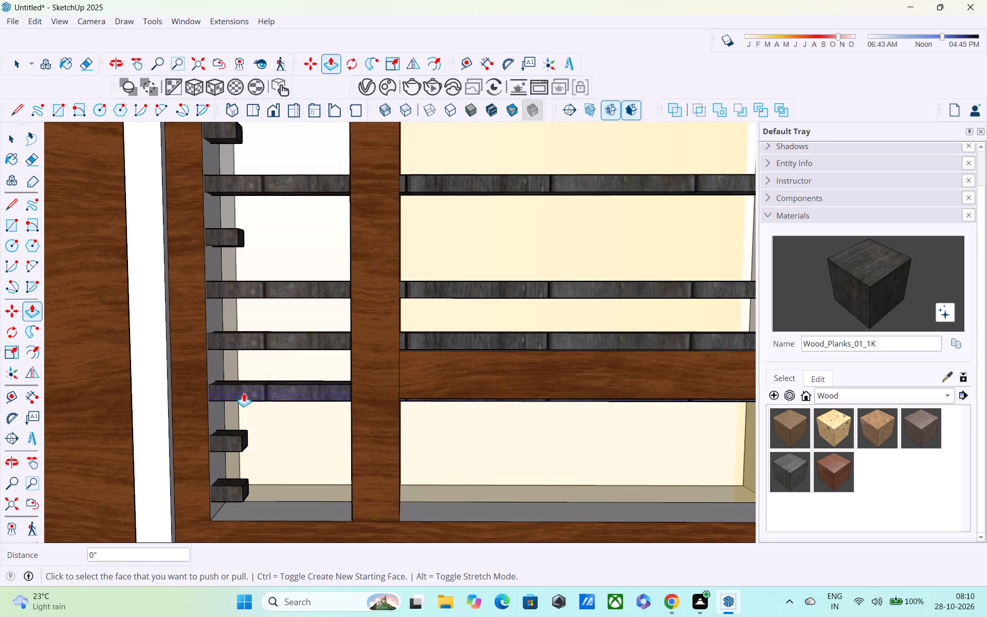
pyautogui.doubleClick(246, 441)
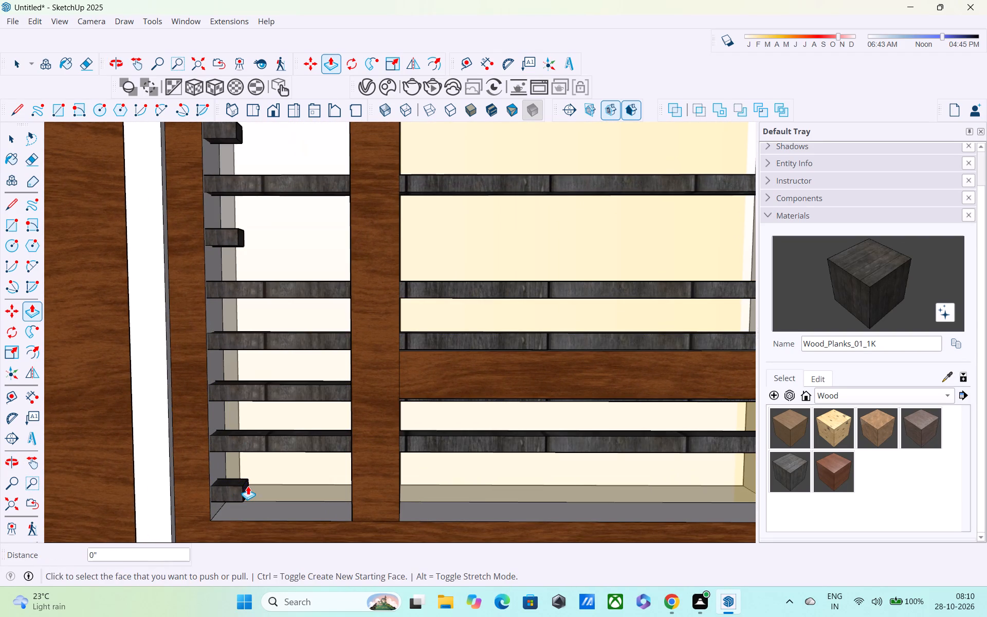
pyautogui.doubleClick(248, 486)
# Repeat the same extrusion on the ground-floor window's sixth block and top four blocks, undoing any accidental jamb push.
pyautogui.keyDown('shift'); pyautogui.moveTo(266, 469); pyautogui.dragTo(227, 591, button='middle'); pyautogui.keyUp('shift')
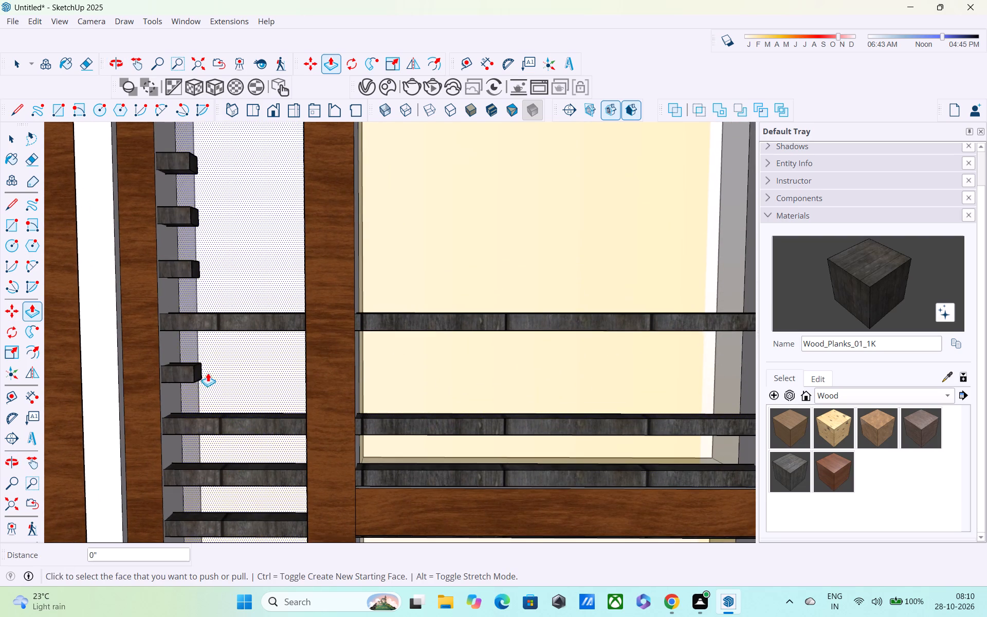
pyautogui.doubleClick(197, 371)
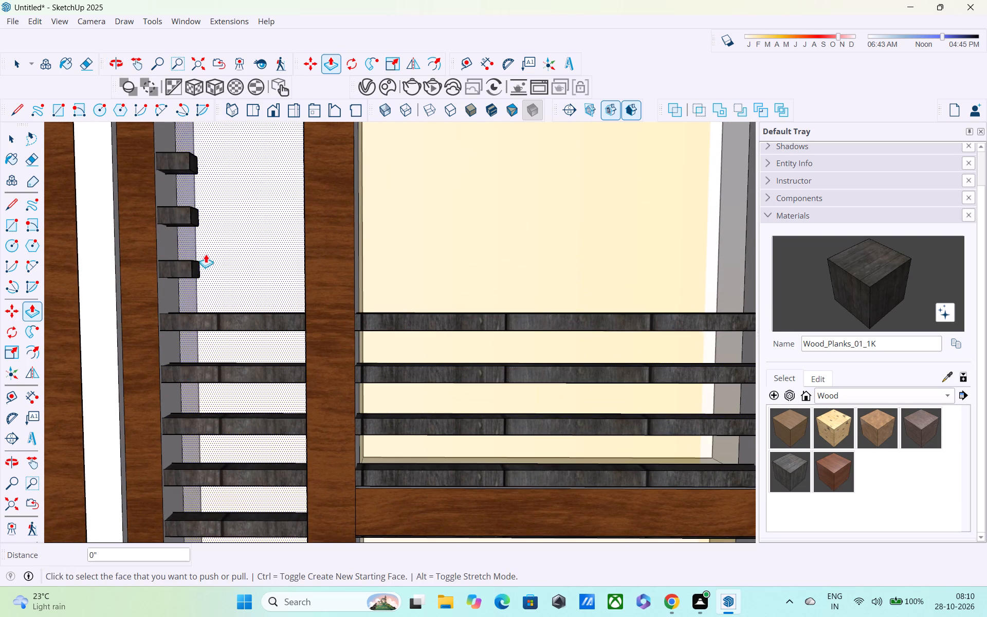
pyautogui.doubleClick(195, 266)
pyautogui.keyDown('shift'); pyautogui.moveTo(198, 288); pyautogui.dragTo(202, 408, button='middle'); pyautogui.keyUp('shift')
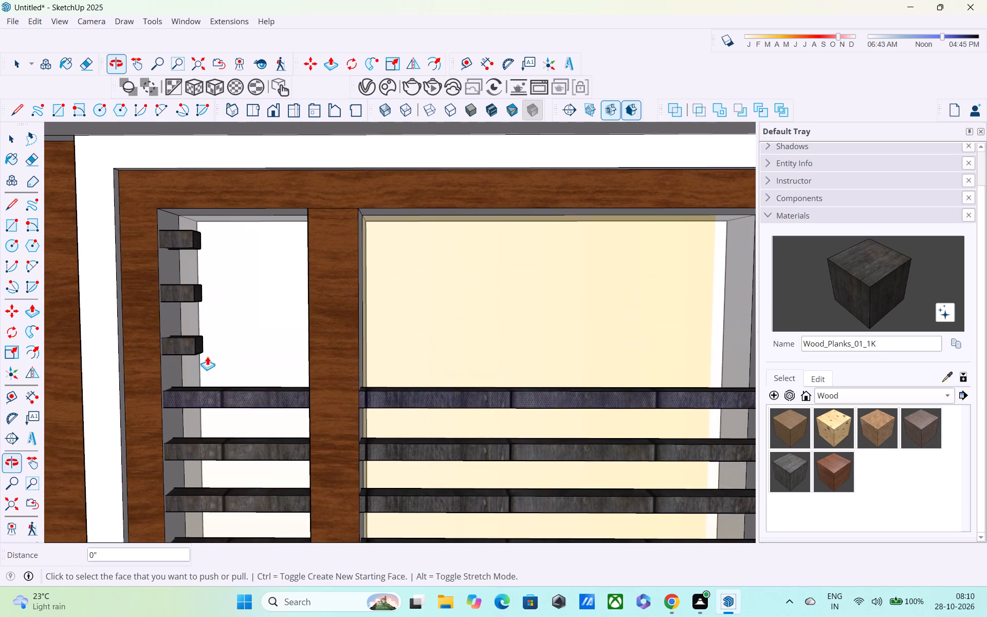
pyautogui.doubleClick(204, 340)
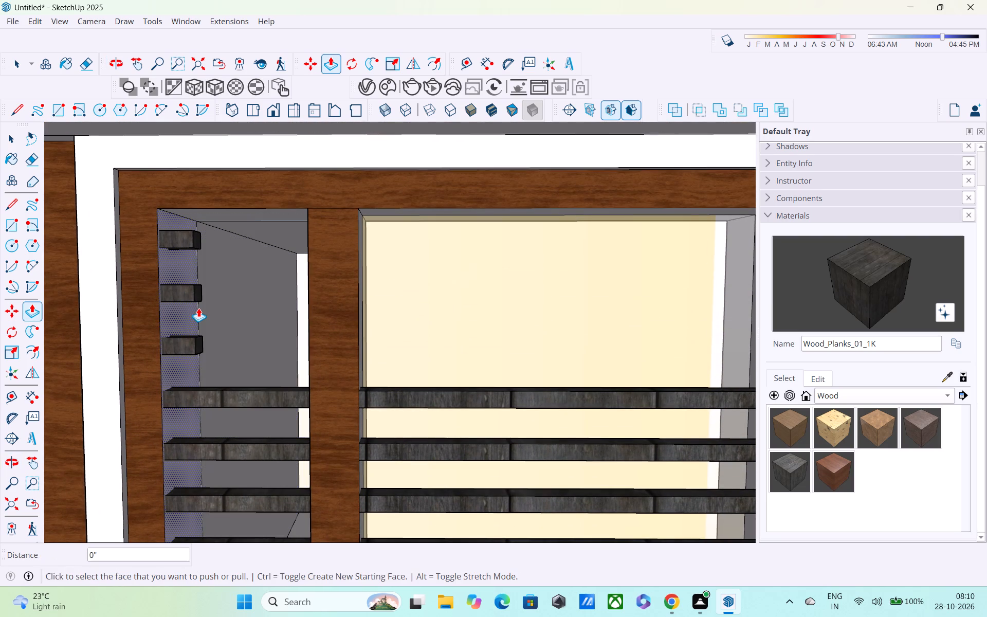
pyautogui.hotkey('ctrl', 'z')
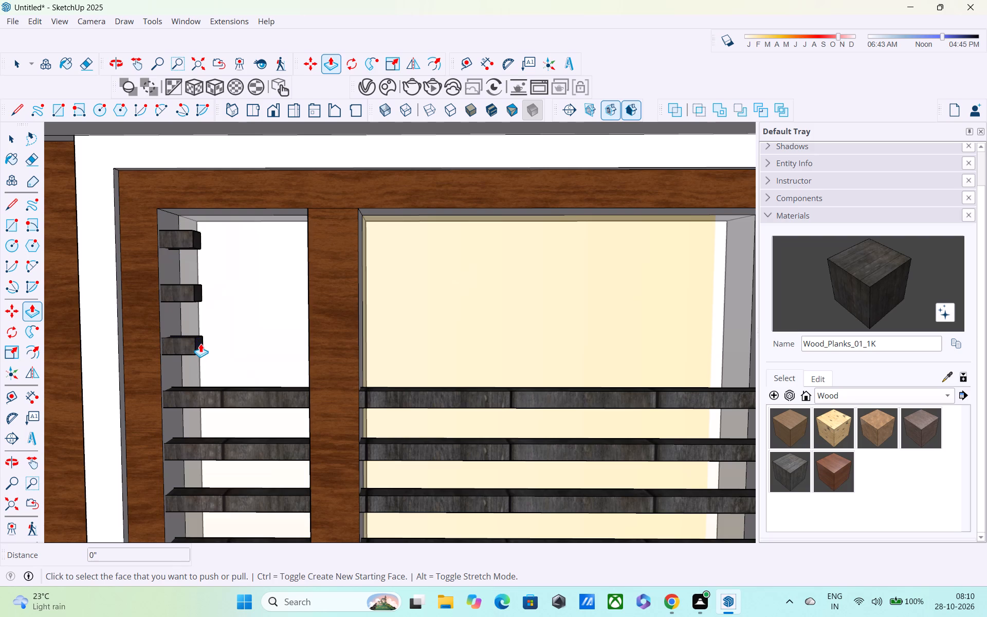
pyautogui.doubleClick(200, 343)
pyautogui.doubleClick(195, 289)
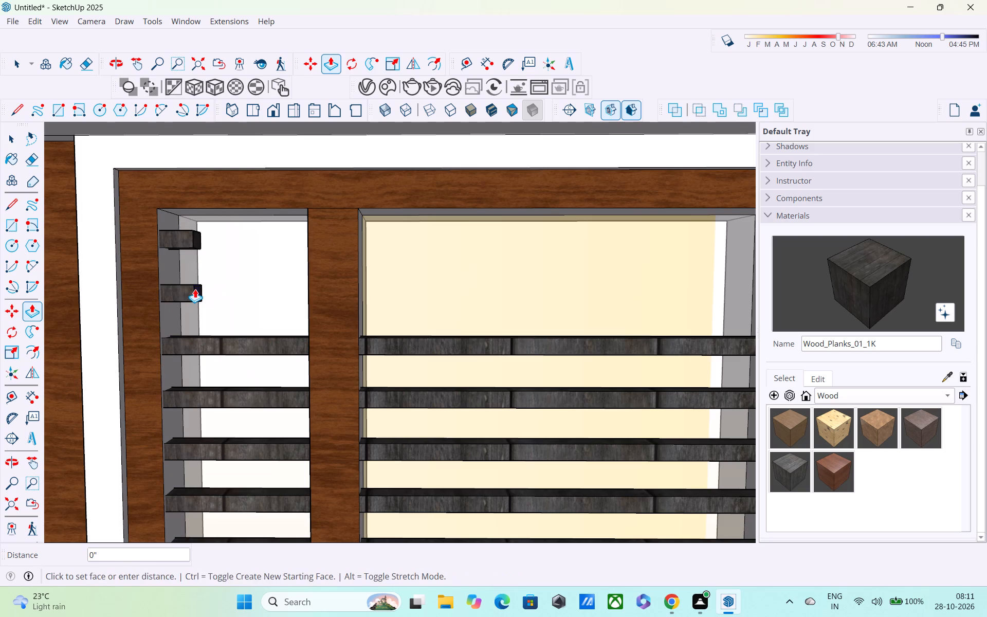
pyautogui.doubleClick(197, 238)
pyautogui.scroll(-5, 198, 250)
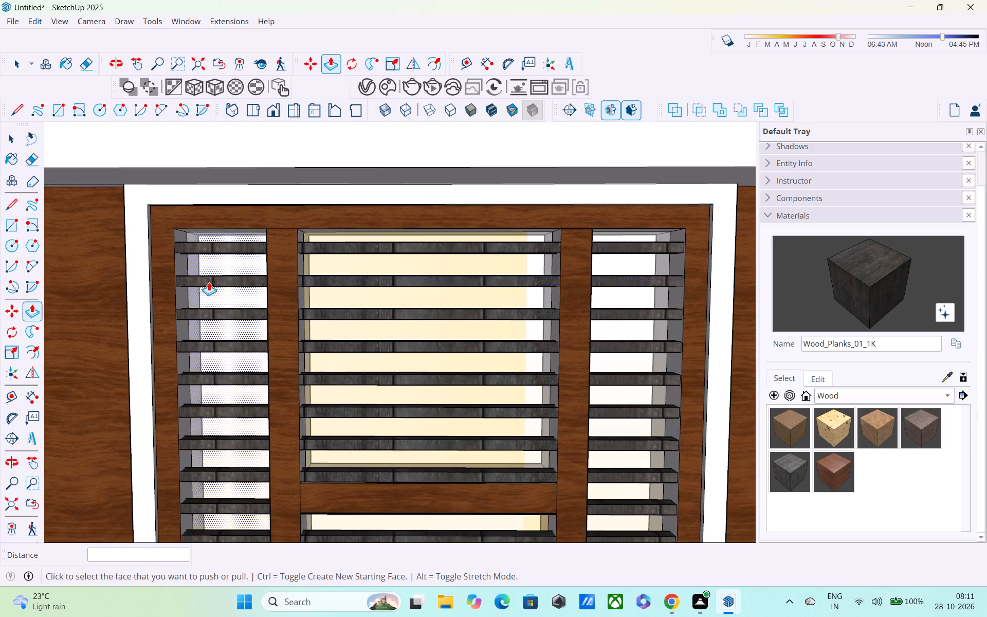
# Repeat the 5' 3 5/16" Push/Pull on the end faces of the upper-floor window's top three dark plank blocks.
pyautogui.scroll(-6, 169, 291)
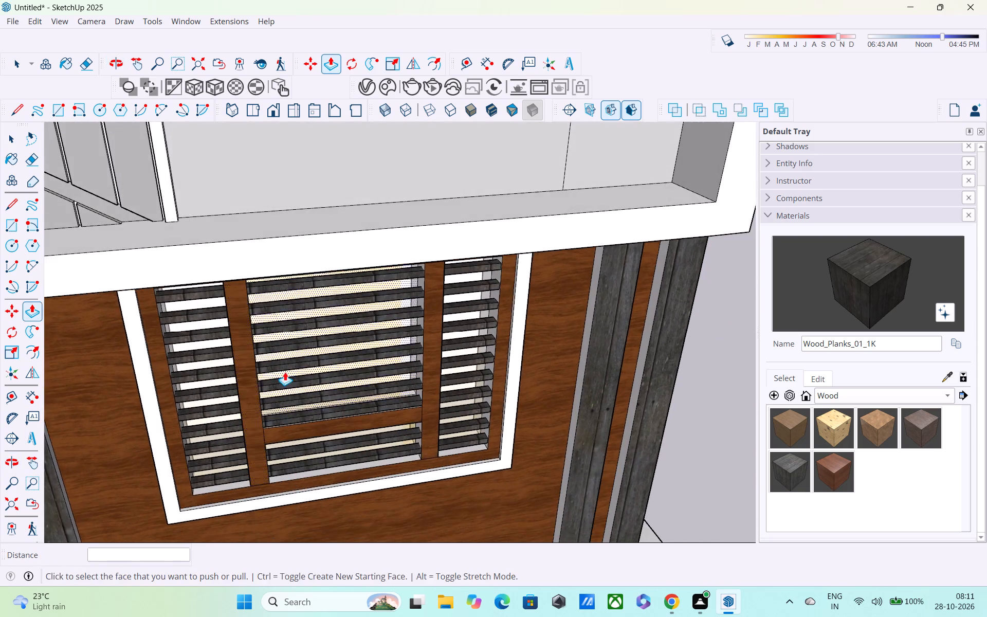
pyautogui.keyDown('shift'); pyautogui.moveTo(392, 418); pyautogui.dragTo(388, 303, button='middle'); pyautogui.keyUp('shift')
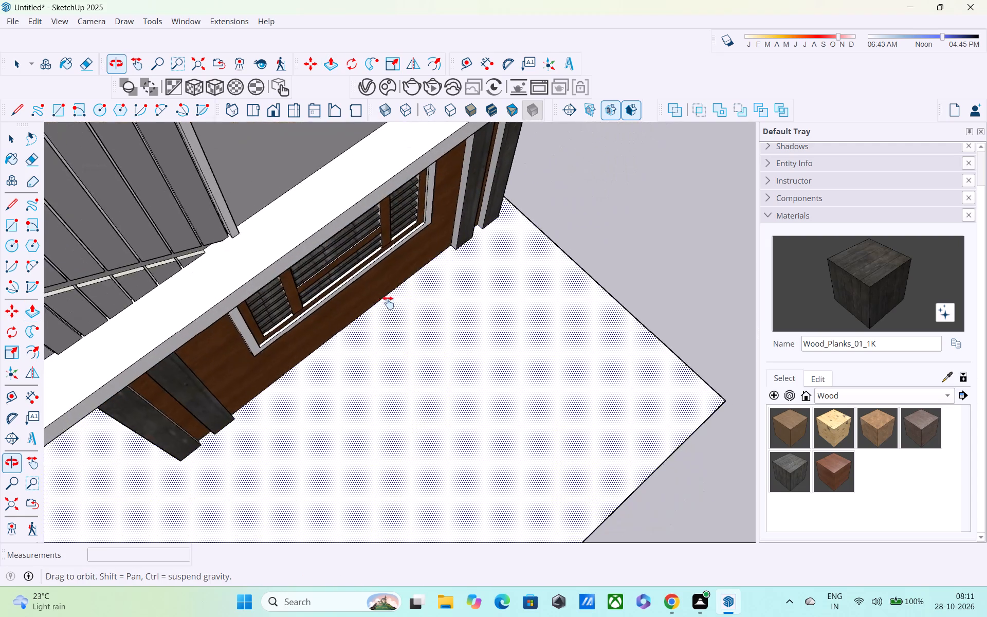
pyautogui.keyDown('shift'); pyautogui.moveTo(388, 303); pyautogui.dragTo(483, 413, button='middle'); pyautogui.keyUp('shift')
pyautogui.moveTo(503, 445); pyautogui.dragTo(437, 288, button='middle')
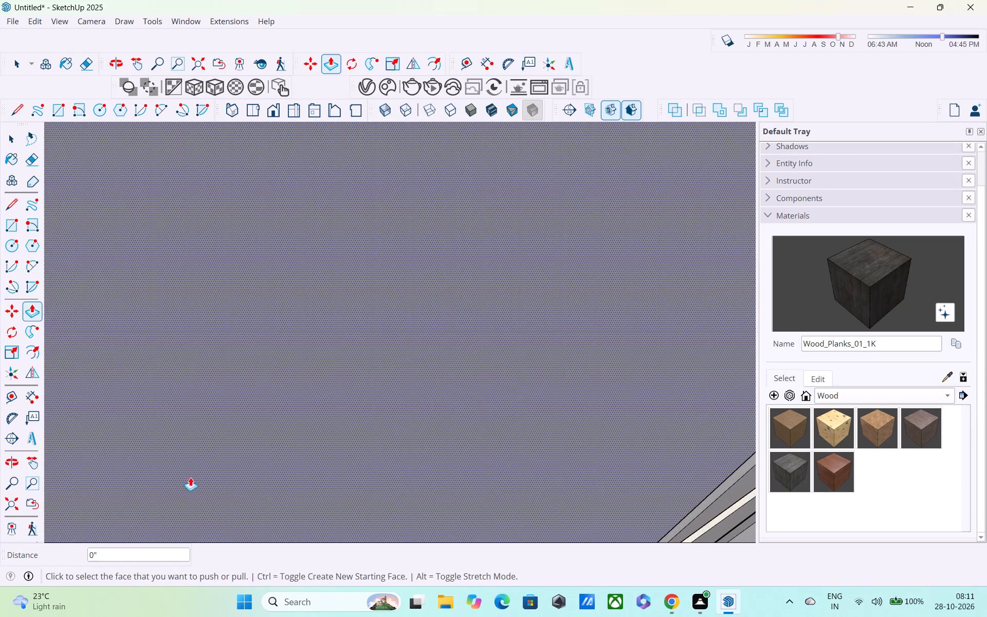
pyautogui.click(13, 496)
pyautogui.moveTo(511, 388); pyautogui.dragTo(440, 253, button='middle')
pyautogui.keyDown('shift'); pyautogui.moveTo(551, 271); pyautogui.dragTo(551, 273, button='middle'); pyautogui.keyUp('shift')
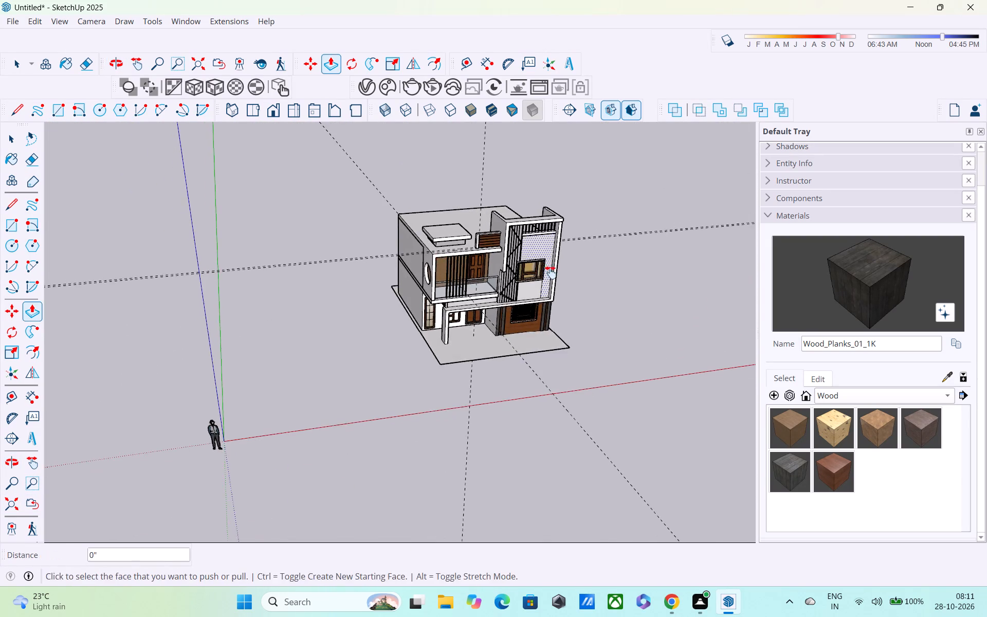
pyautogui.keyDown('shift'); pyautogui.moveTo(551, 273); pyautogui.dragTo(276, 341, button='middle'); pyautogui.keyUp('shift')
pyautogui.scroll(9, 260, 337)
pyautogui.moveTo(237, 333); pyautogui.dragTo(227, 274, button='middle')
pyautogui.scroll(4, 227, 292)
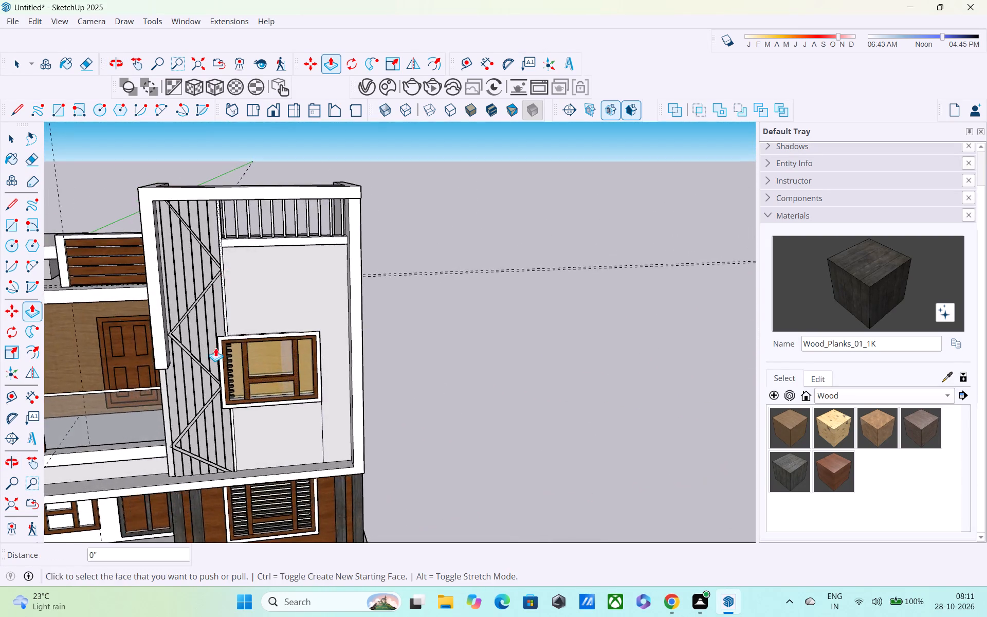
pyautogui.scroll(7, 215, 348)
pyautogui.moveTo(214, 364); pyautogui.dragTo(167, 305, button='middle')
pyautogui.scroll(4, 210, 325)
pyautogui.scroll(3, 306, 346)
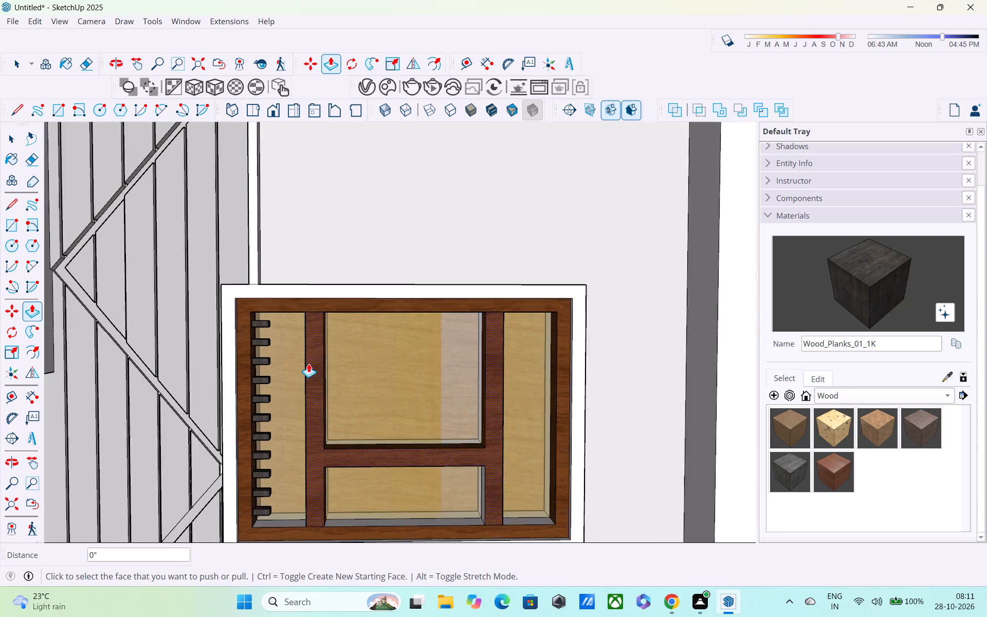
pyautogui.scroll(5, 239, 342)
pyautogui.moveTo(272, 321); pyautogui.dragTo(187, 287, button='middle')
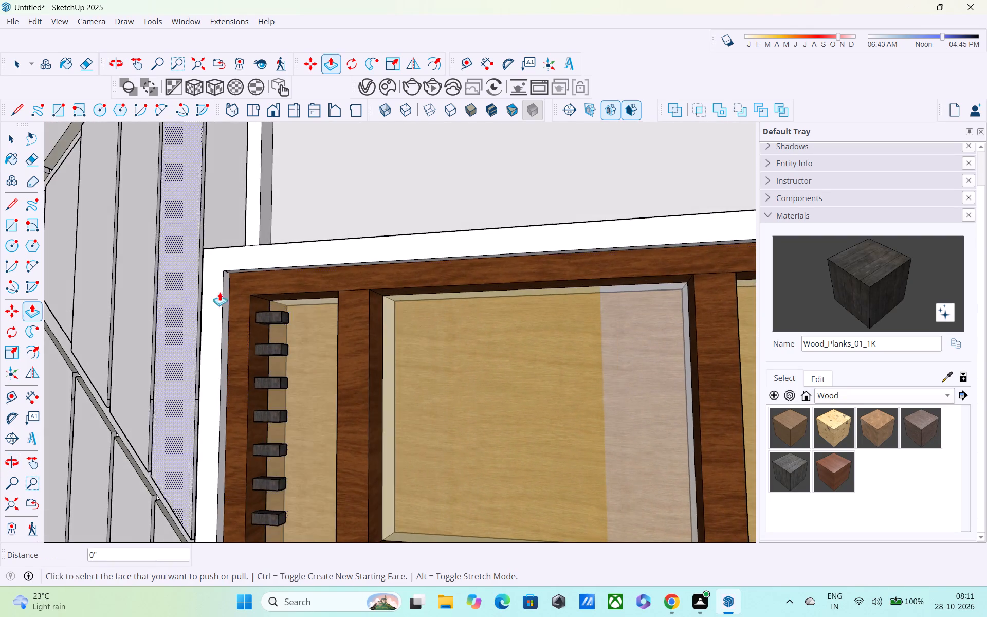
pyautogui.scroll(4, 297, 310)
pyautogui.doubleClick(281, 319)
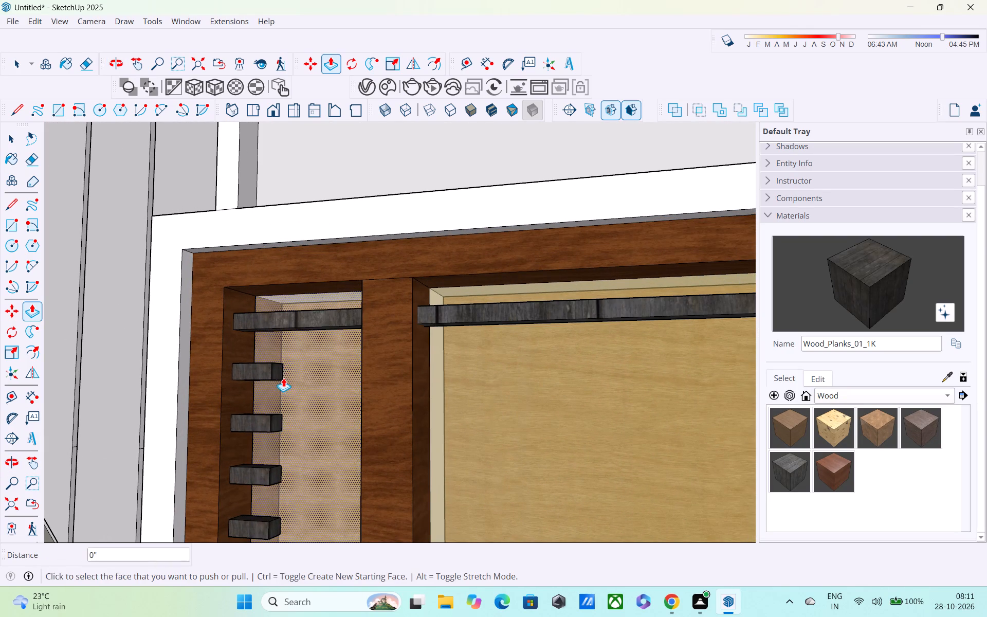
pyautogui.doubleClick(279, 369)
pyautogui.doubleClick(277, 420)
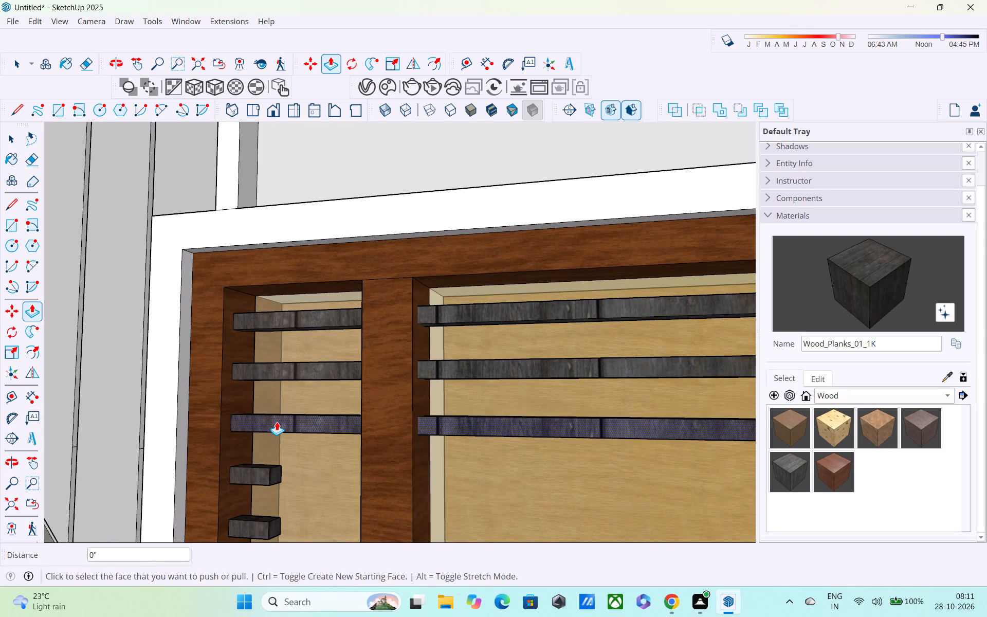
# Repeat the same extrusion on the upper-floor window's remaining eight blocks, from the fourth down to the lowest.
pyautogui.keyDown('shift'); pyautogui.moveTo(264, 449); pyautogui.dragTo(265, 268, button='middle'); pyautogui.keyUp('shift')
pyautogui.keyDown('shift'); pyautogui.scroll(-1, 263, 422); pyautogui.keyUp('shift')
pyautogui.doubleClick(280, 278)
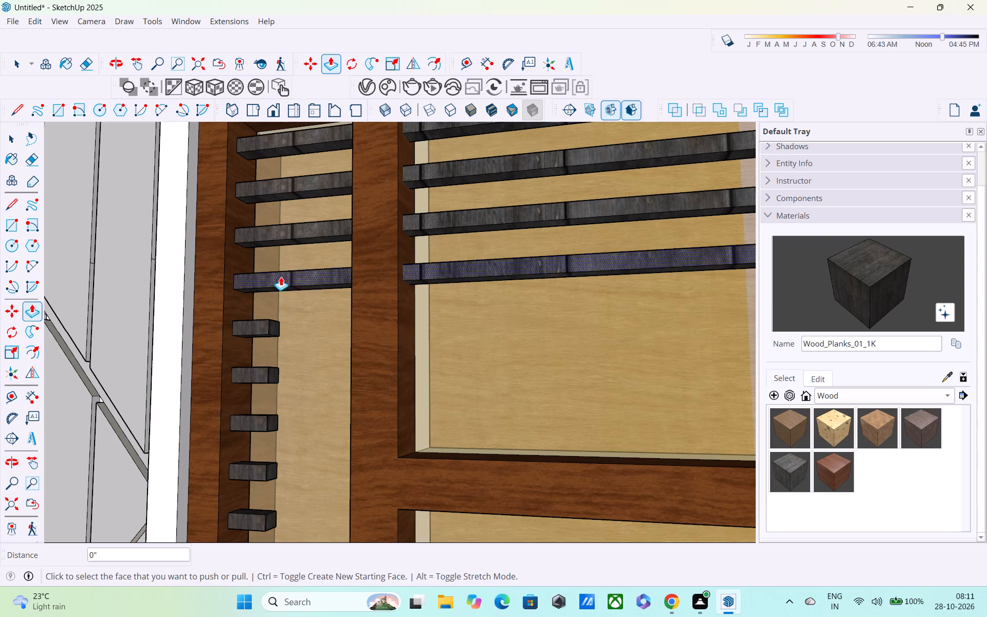
pyautogui.doubleClick(278, 323)
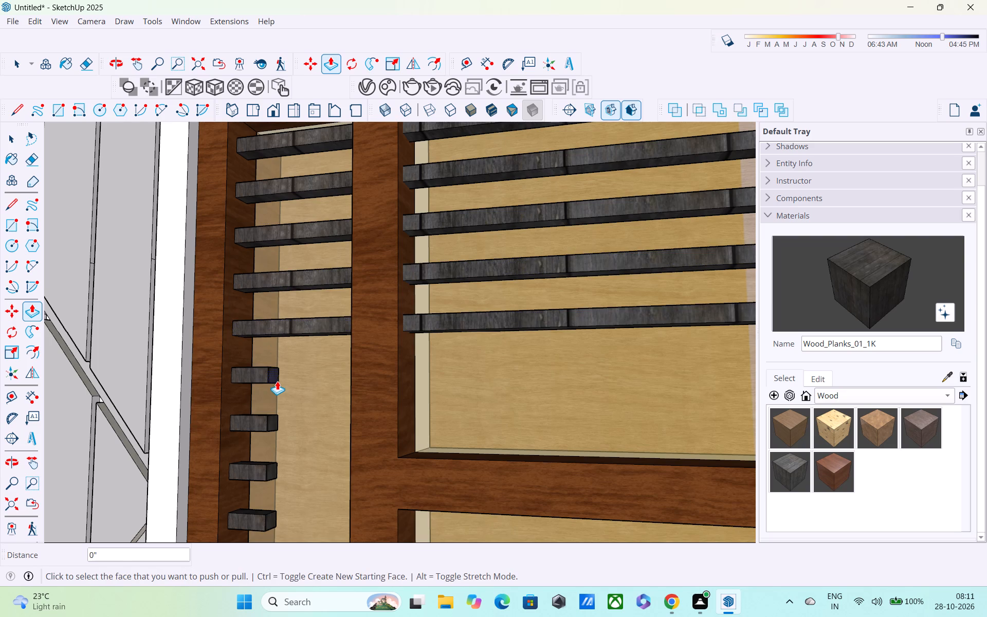
pyautogui.doubleClick(276, 377)
pyautogui.doubleClick(268, 424)
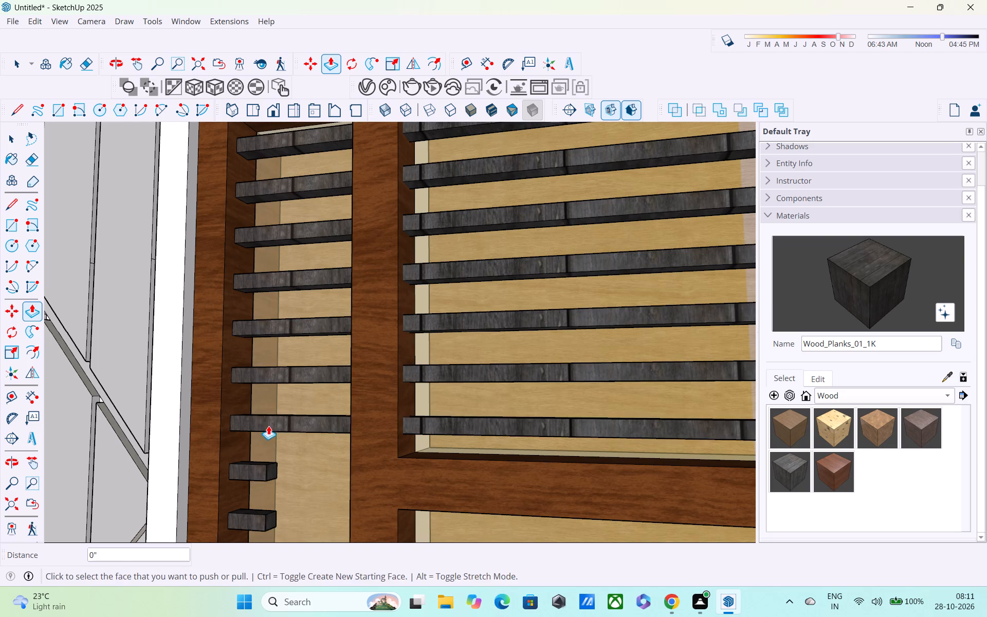
pyautogui.keyDown('shift'); pyautogui.moveTo(266, 435); pyautogui.dragTo(282, 214, button='middle'); pyautogui.keyUp('shift')
pyautogui.doubleClick(290, 237)
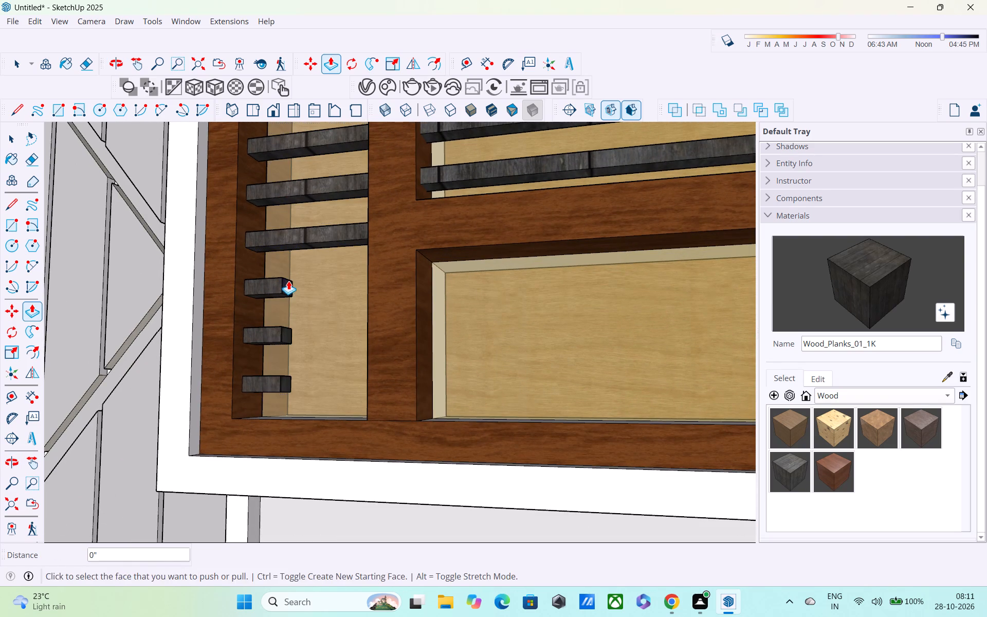
pyautogui.doubleClick(287, 283)
pyautogui.doubleClick(282, 336)
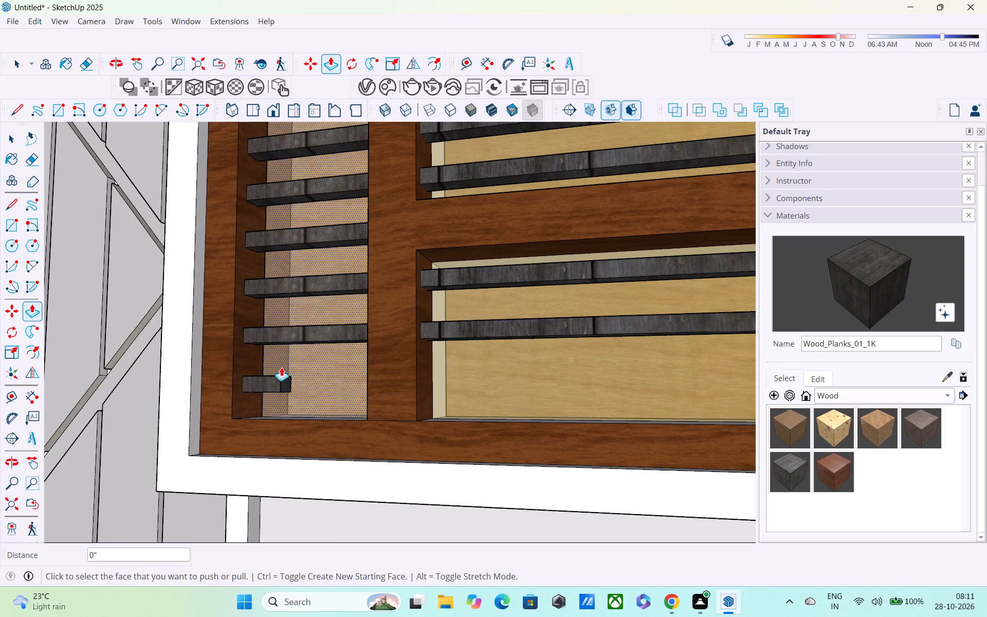
pyautogui.doubleClick(281, 384)
# Push/Pull the free end of the upper-floor window's top slat about 2 1/16" further, into the far jamb.
pyautogui.scroll(-3, 278, 384)
pyautogui.scroll(1, 278, 384)
pyautogui.scroll(-6, 279, 385)
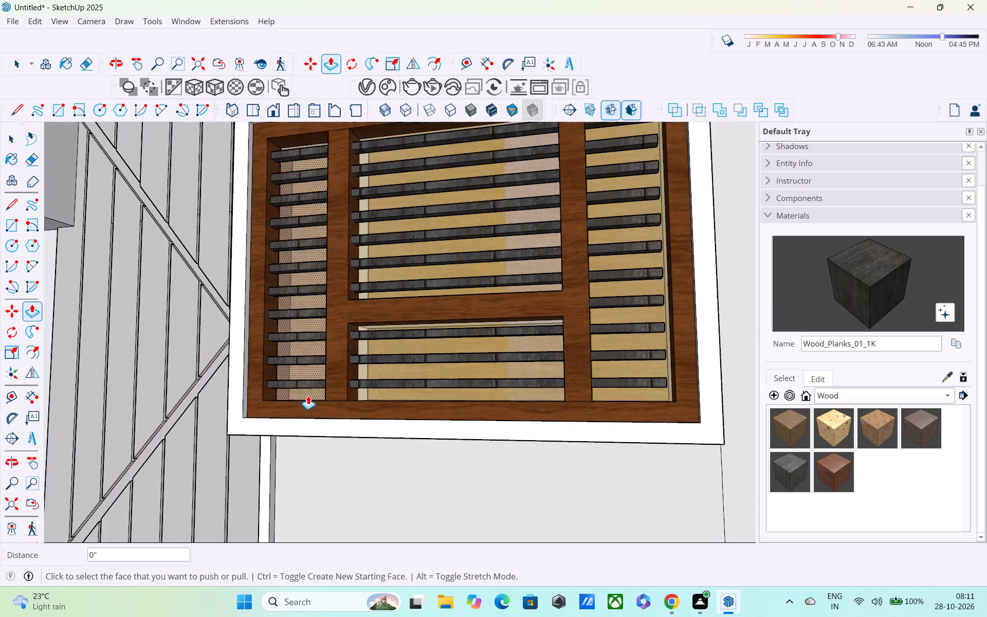
pyautogui.scroll(-2, 308, 395)
pyautogui.moveTo(324, 421); pyautogui.dragTo(327, 454, button='middle')
pyautogui.scroll(2, 587, 211)
pyautogui.moveTo(587, 205); pyautogui.dragTo(493, 236, button='middle')
pyautogui.scroll(1, 547, 233)
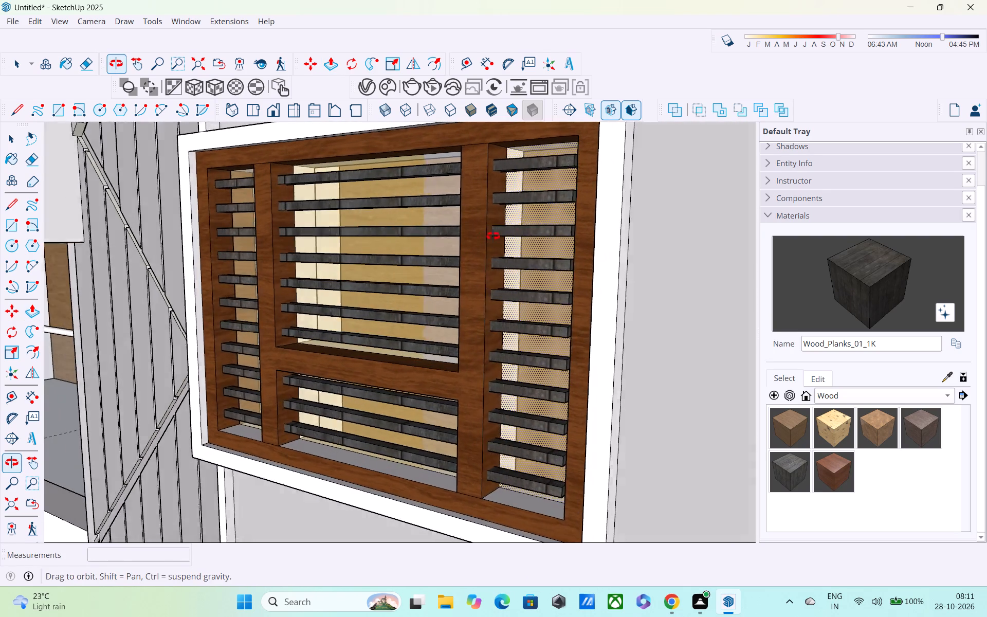
pyautogui.moveTo(493, 236); pyautogui.dragTo(482, 236, button='middle')
pyautogui.scroll(7, 556, 198)
pyautogui.moveTo(561, 167); pyautogui.dragTo(607, 213, button='middle')
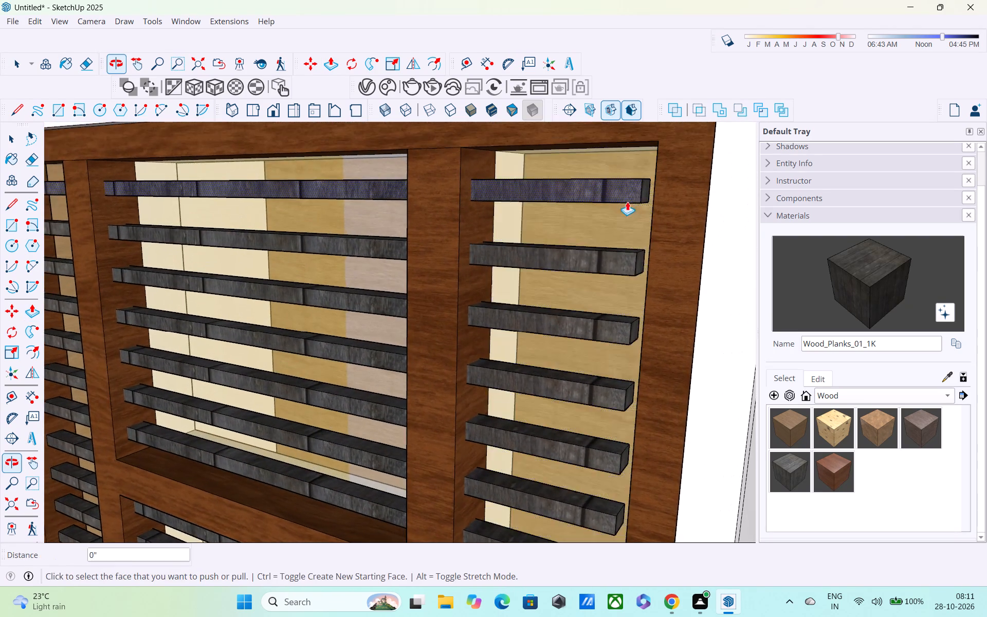
pyautogui.scroll(5, 635, 190)
pyautogui.moveTo(642, 186); pyautogui.dragTo(682, 197, button='middle')
pyautogui.scroll(4, 670, 187)
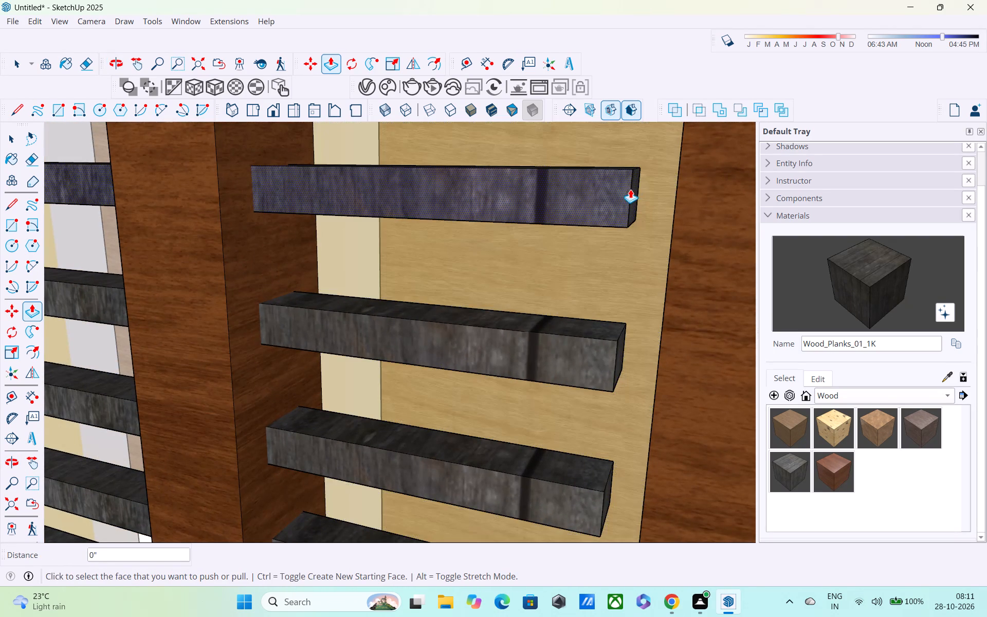
pyautogui.click(633, 196)
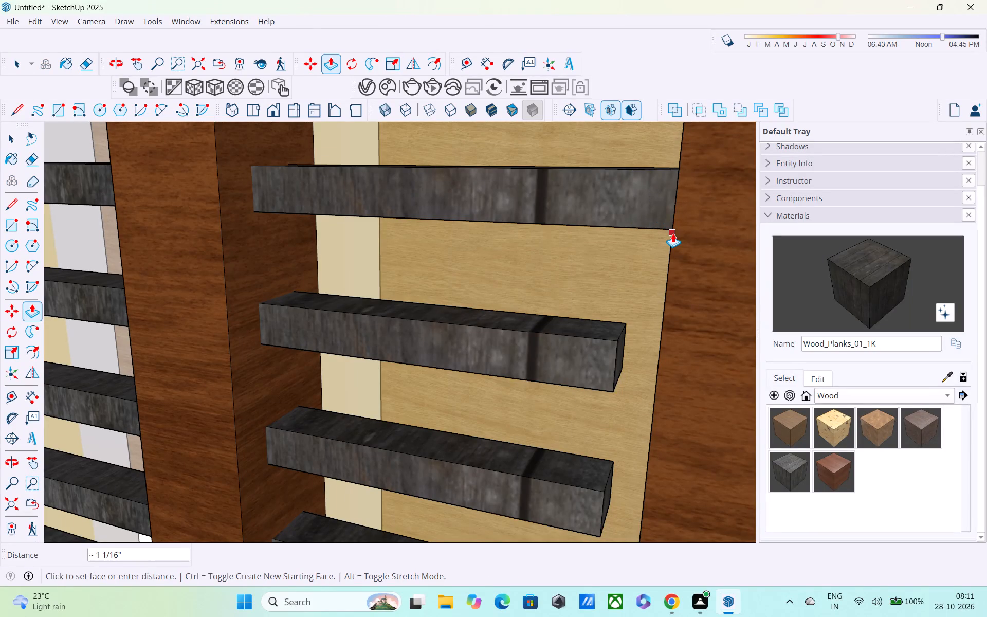
pyautogui.moveTo(673, 234); pyautogui.dragTo(708, 243, button='middle')
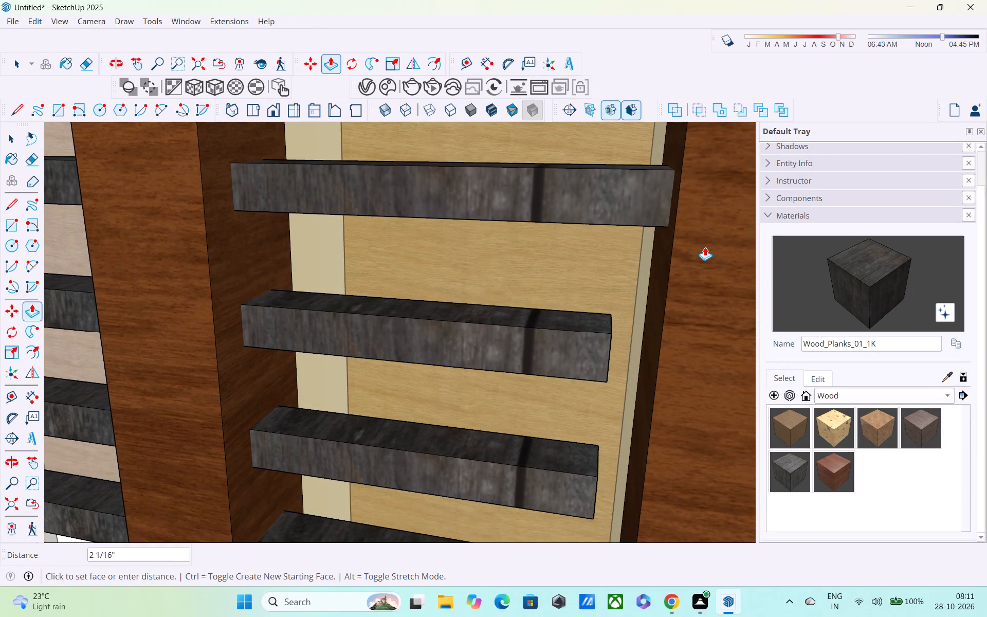
pyautogui.click(705, 247)
# Repeat the 2 1/16" Push/Pull on the free ends of the upper-floor window's next five slats, from the second down.
pyautogui.moveTo(623, 324); pyautogui.dragTo(603, 193, button='middle')
pyautogui.keyDown('shift'); pyautogui.moveTo(598, 280); pyautogui.dragTo(589, 119, button='middle'); pyautogui.keyUp('shift')
pyautogui.moveTo(597, 174); pyautogui.dragTo(538, 308, button='middle')
pyautogui.scroll(3, 607, 276)
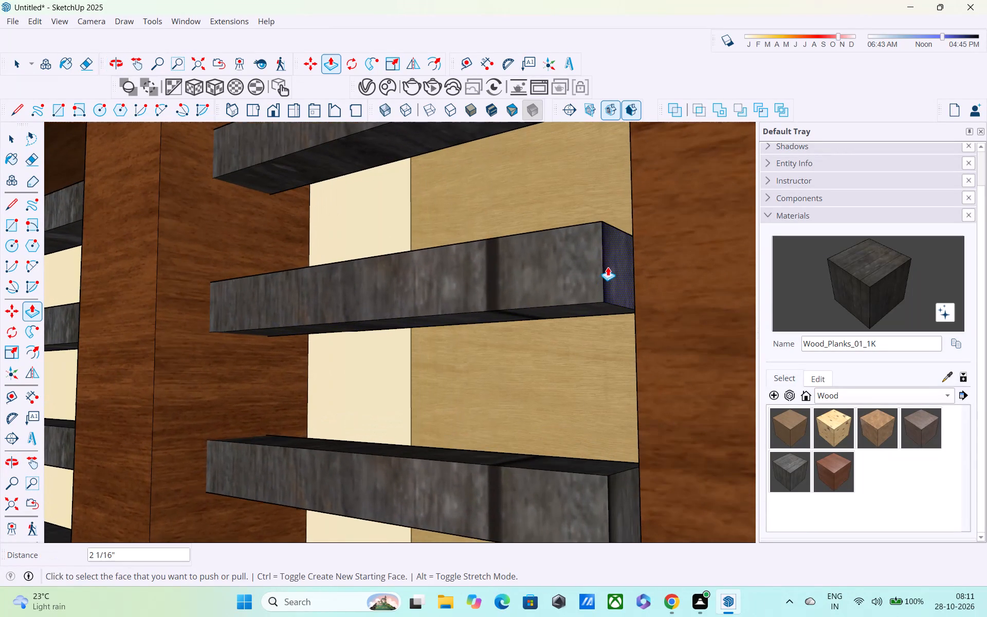
pyautogui.doubleClick(608, 266)
pyautogui.keyDown('shift'); pyautogui.moveTo(597, 288); pyautogui.dragTo(601, 77, button='middle'); pyautogui.keyUp('shift')
pyautogui.doubleClick(617, 302)
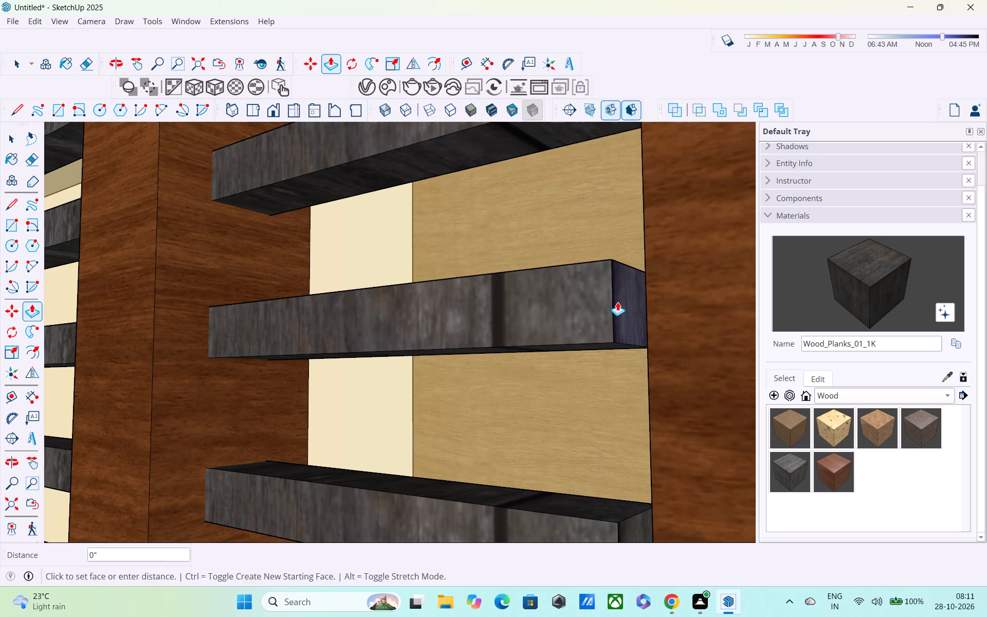
pyautogui.keyDown('shift'); pyautogui.moveTo(608, 326); pyautogui.dragTo(613, 83, button='middle'); pyautogui.keyUp('shift')
pyautogui.doubleClick(643, 332)
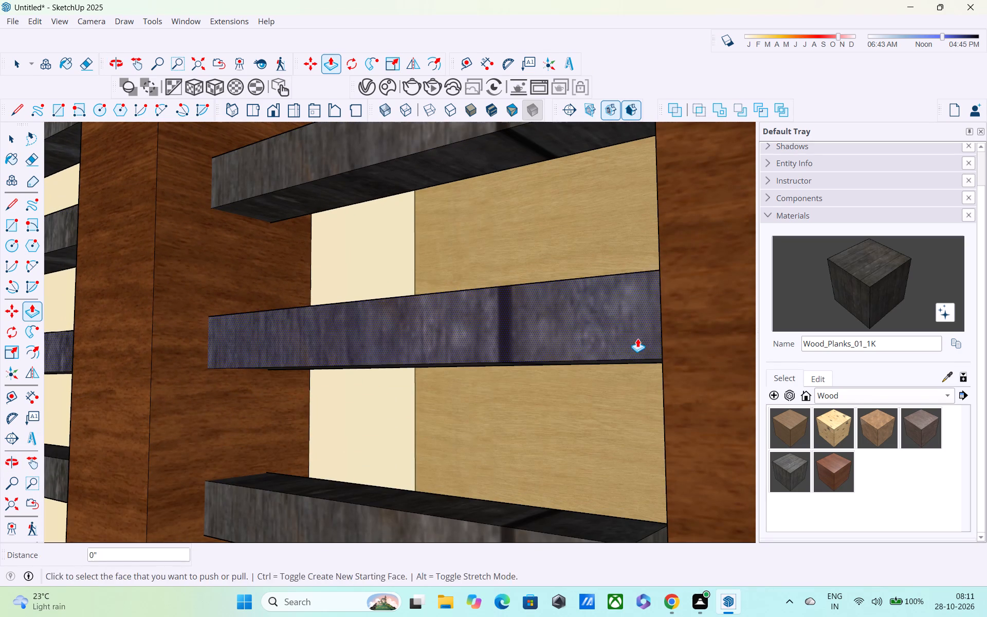
pyautogui.moveTo(627, 344); pyautogui.dragTo(633, 17, button='middle')
pyautogui.doubleClick(644, 252)
pyautogui.keyDown('shift'); pyautogui.moveTo(630, 269); pyautogui.dragTo(636, 16, button='middle'); pyautogui.keyUp('shift')
pyautogui.doubleClick(661, 274)
# Repeat the same 2 1/16" extension on the next four slats of the upper-floor window, down to the second lowest.
pyautogui.keyDown('shift'); pyautogui.moveTo(655, 239); pyautogui.dragTo(659, 2, button='middle'); pyautogui.keyUp('shift')
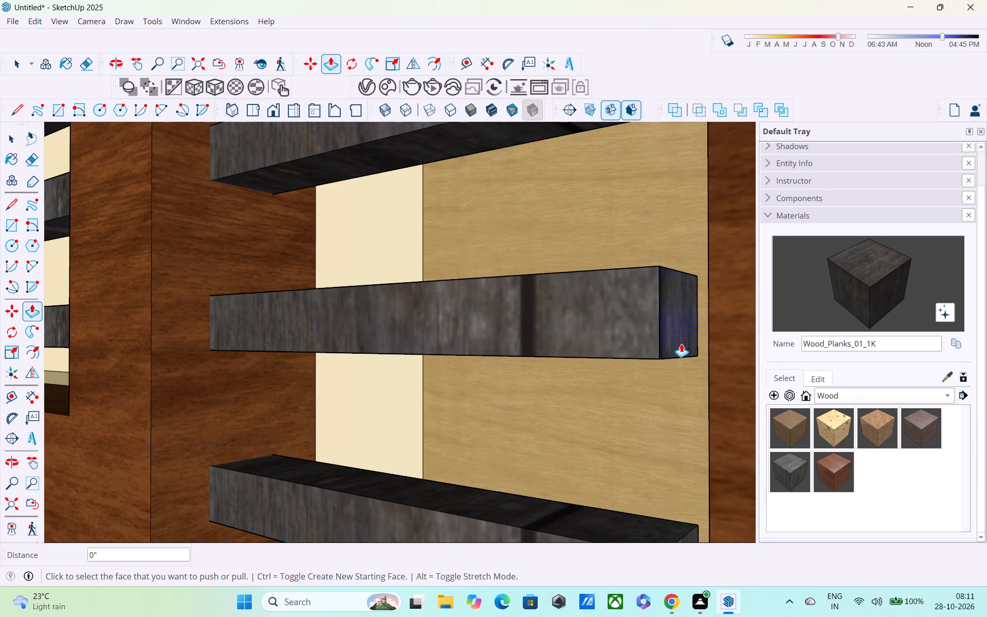
pyautogui.doubleClick(681, 343)
pyautogui.moveTo(657, 358); pyautogui.dragTo(651, 0, button='middle')
pyautogui.doubleClick(668, 271)
pyautogui.keyDown('shift'); pyautogui.moveTo(659, 293); pyautogui.dragTo(657, 284, button='middle'); pyautogui.keyUp('shift')
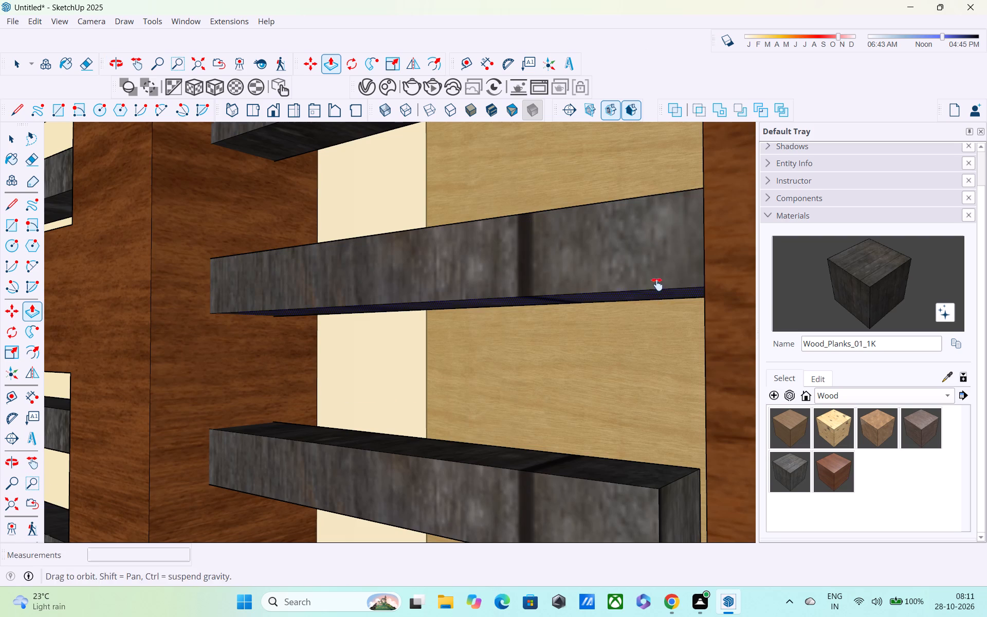
pyautogui.keyDown('shift'); pyautogui.moveTo(657, 284); pyautogui.dragTo(637, 19, button='middle'); pyautogui.keyUp('shift')
pyautogui.doubleClick(685, 253)
pyautogui.moveTo(657, 284); pyautogui.dragTo(658, 0, button='middle')
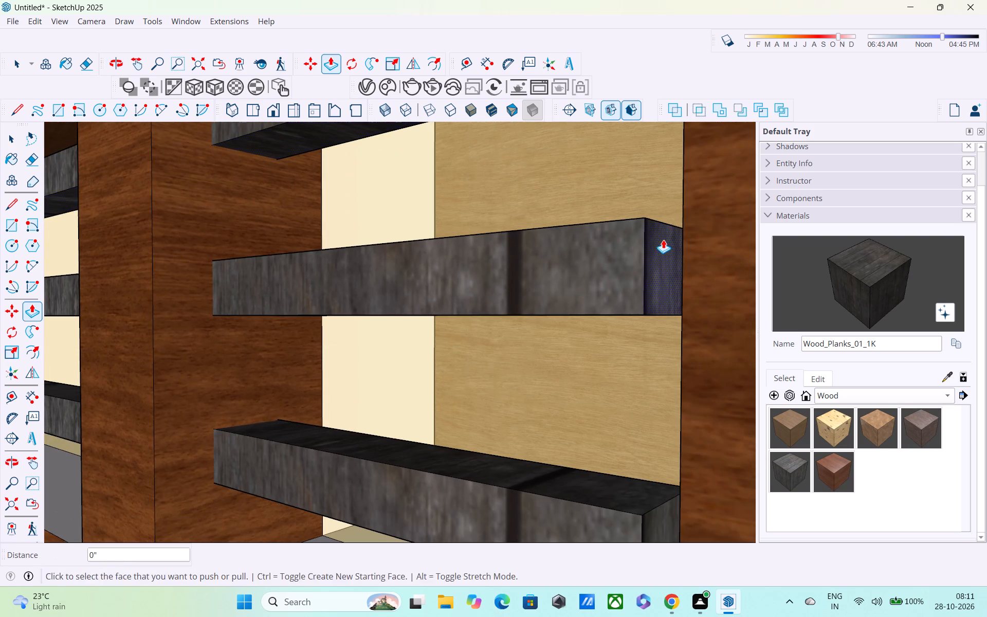
pyautogui.doubleClick(666, 245)
# Extend the upper-floor window's lowest slat into the far jamb, finishing with a Push/Pull of about 1 1/16".
pyautogui.scroll(-4, 655, 262)
pyautogui.keyDown('shift'); pyautogui.moveTo(636, 345); pyautogui.dragTo(649, 66, button='middle'); pyautogui.keyUp('shift')
pyautogui.keyDown('shift'); pyautogui.scroll(1, 650, 63); pyautogui.keyUp('shift')
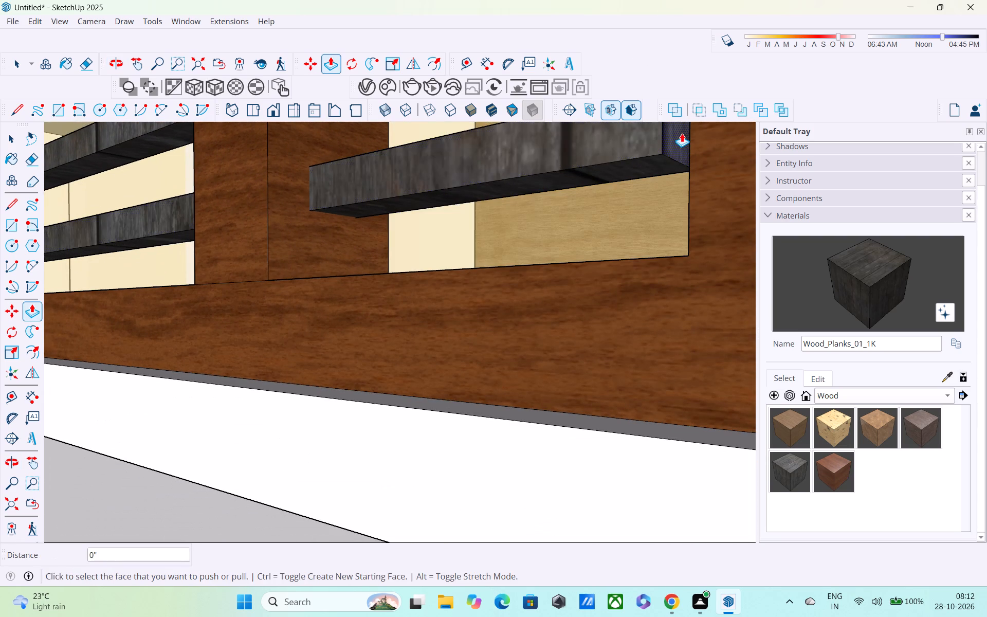
pyautogui.doubleClick(682, 133)
pyautogui.doubleClick(671, 134)
pyautogui.moveTo(669, 159); pyautogui.dragTo(681, 198, button='middle')
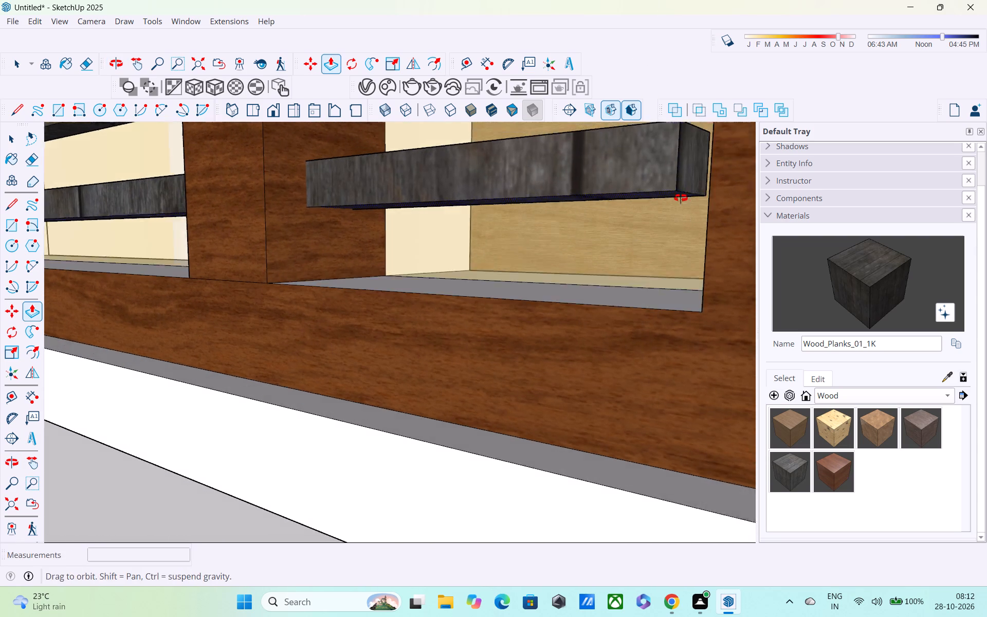
pyautogui.moveTo(681, 198); pyautogui.dragTo(685, 212, button='middle')
pyautogui.click(694, 192)
pyautogui.click(724, 228)
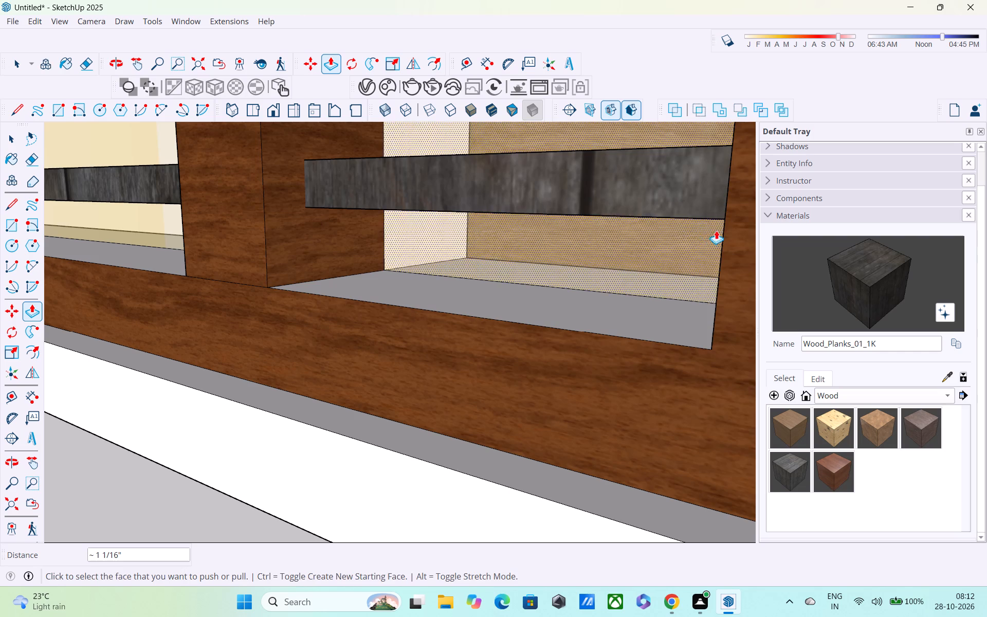
# Examine the slats in the ground-floor and upper-floor windows and the surrounding front elevation from several angles.
pyautogui.scroll(-6, 690, 227)
pyautogui.keyDown('shift'); pyautogui.moveTo(625, 250); pyautogui.dragTo(635, 29, button='middle'); pyautogui.keyUp('shift')
pyautogui.scroll(-5, 619, 81)
pyautogui.scroll(-6, 546, 253)
pyautogui.scroll(-4, 0, 368)
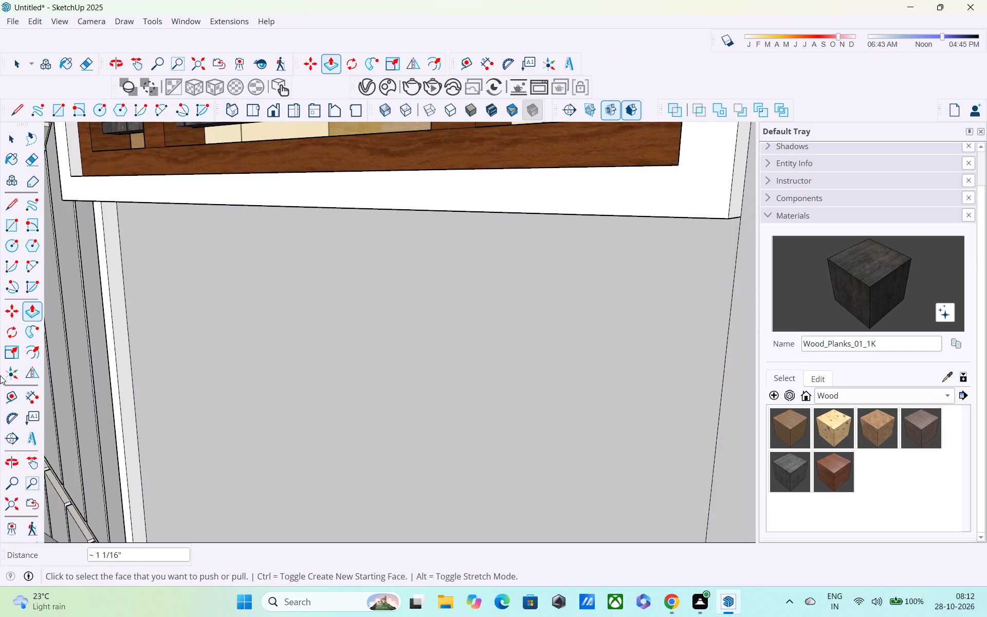
pyautogui.scroll(-6, 0, 373)
pyautogui.scroll(1, 0, 396)
pyautogui.click(10, 501)
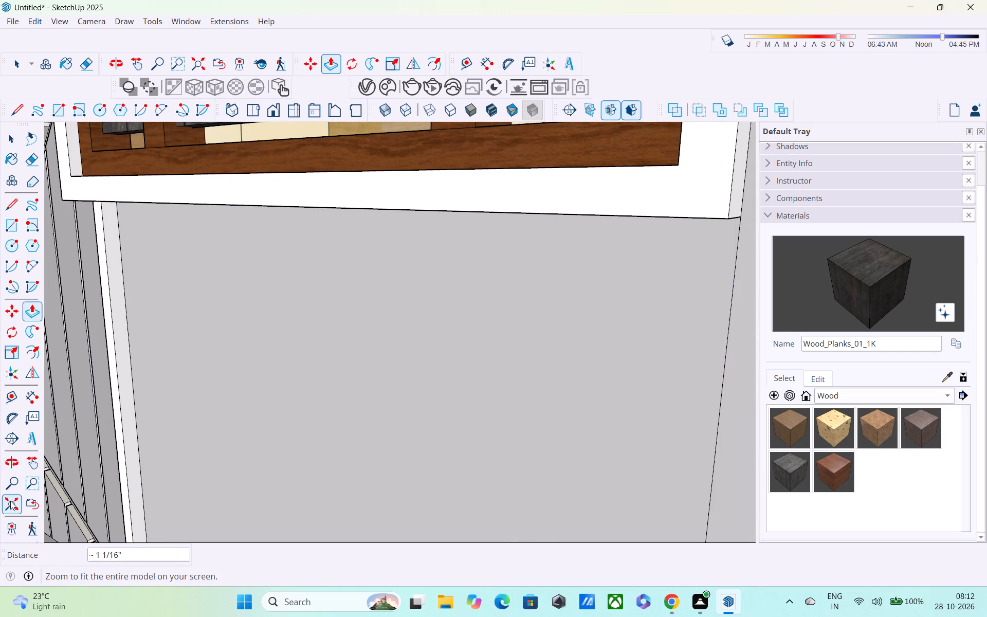
pyautogui.moveTo(623, 385); pyautogui.dragTo(622, 284, button='middle')
pyautogui.scroll(13, 618, 394)
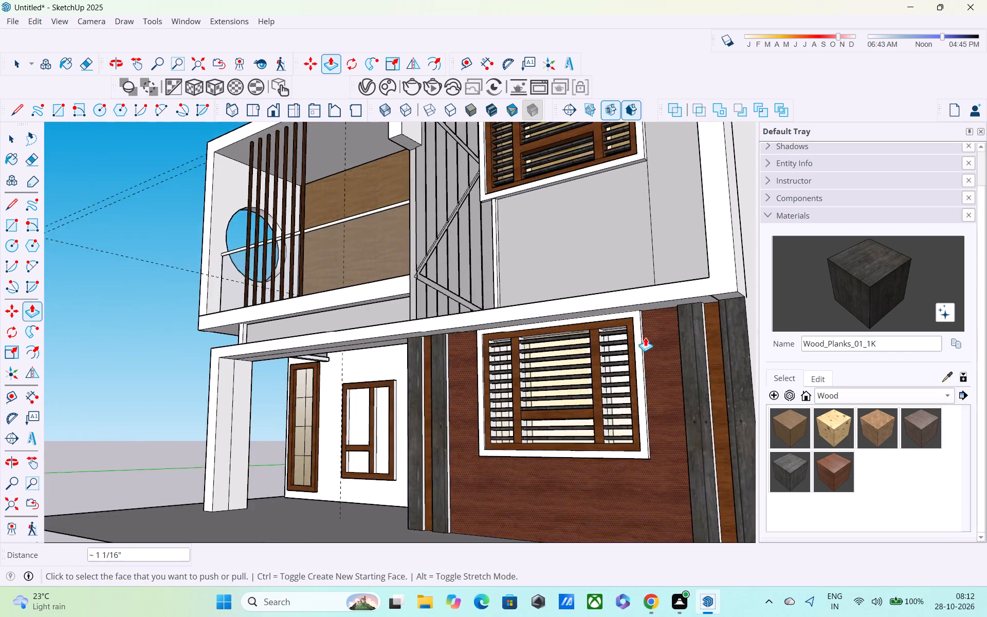
pyautogui.scroll(11, 645, 337)
pyautogui.moveTo(611, 342); pyautogui.dragTo(610, 430, button='middle')
pyautogui.scroll(-6, 555, 391)
pyautogui.keyDown('shift'); pyautogui.scroll(-1, 544, 392); pyautogui.keyUp('shift')
pyautogui.keyDown('shift'); pyautogui.moveTo(544, 392); pyautogui.dragTo(424, 300, button='middle'); pyautogui.keyUp('shift')
pyautogui.scroll(1, 422, 299)
pyautogui.scroll(-7, 410, 298)
pyautogui.moveTo(418, 347); pyautogui.dragTo(393, 453, button='middle')
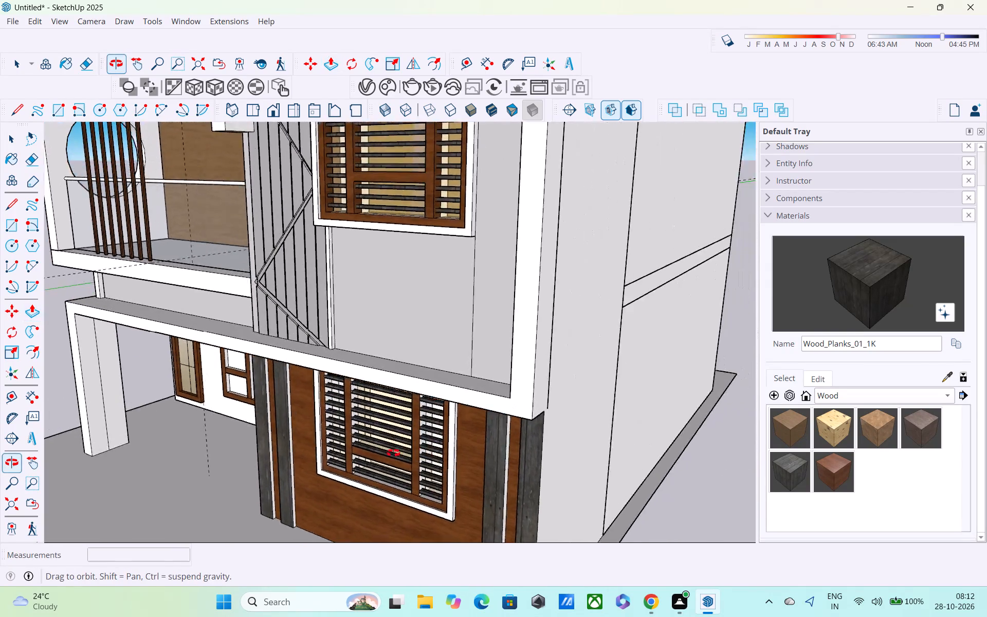
pyautogui.moveTo(393, 453); pyautogui.dragTo(278, 440, button='middle')
pyautogui.scroll(1, 280, 442)
pyautogui.scroll(-6, 267, 418)
pyautogui.moveTo(335, 425); pyautogui.dragTo(655, 324, button='middle')
pyautogui.scroll(6, 491, 390)
pyautogui.scroll(-1, 426, 422)
pyautogui.scroll(6, 426, 422)
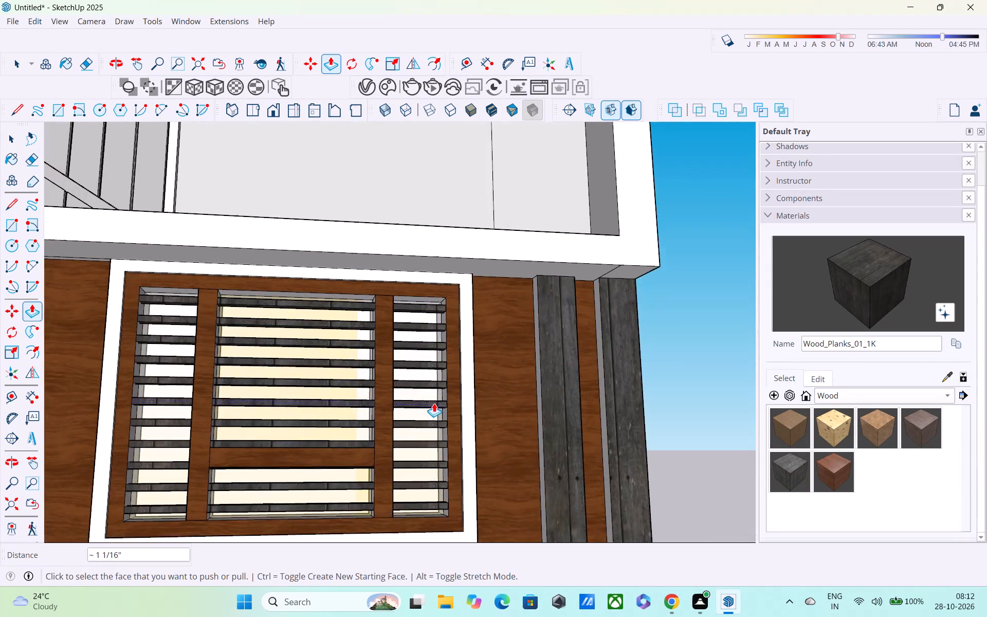
pyautogui.scroll(5, 434, 403)
pyautogui.scroll(-1, 435, 403)
pyautogui.keyDown('shift'); pyautogui.moveTo(429, 456); pyautogui.dragTo(431, 354, button='middle'); pyautogui.keyUp('shift')
pyautogui.keyDown('shift'); pyautogui.scroll(-1, 430, 384); pyautogui.keyUp('shift')
pyautogui.scroll(-4, 426, 360)
pyautogui.press('space')
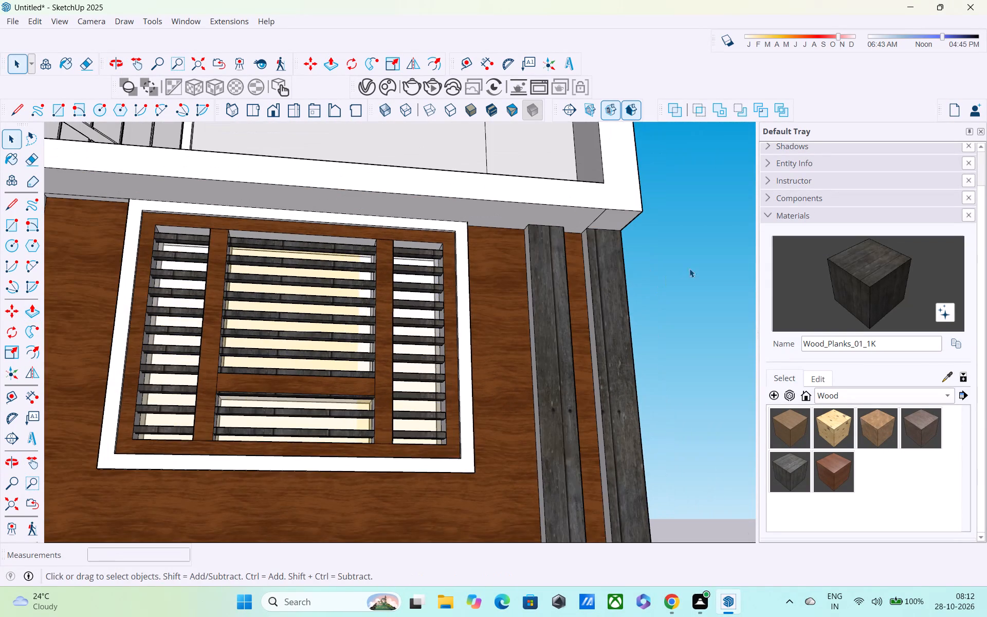
pyautogui.click(697, 268)
pyautogui.scroll(-4, 694, 280)
pyautogui.moveTo(672, 292); pyautogui.dragTo(530, 411, button='middle')
pyautogui.scroll(-4, 468, 369)
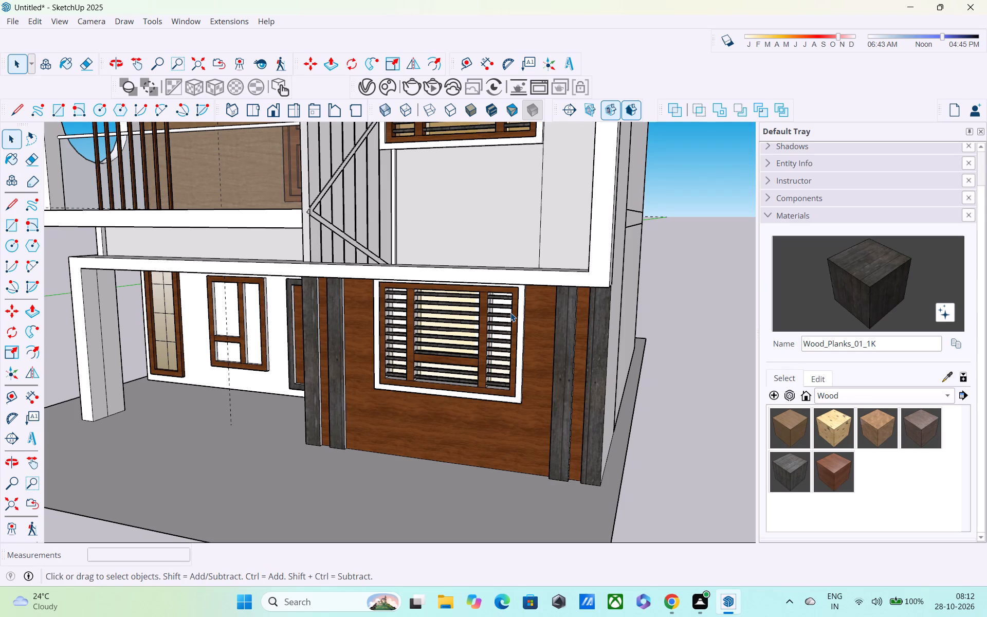
pyautogui.scroll(2, 408, 360)
pyautogui.scroll(-4, 402, 235)
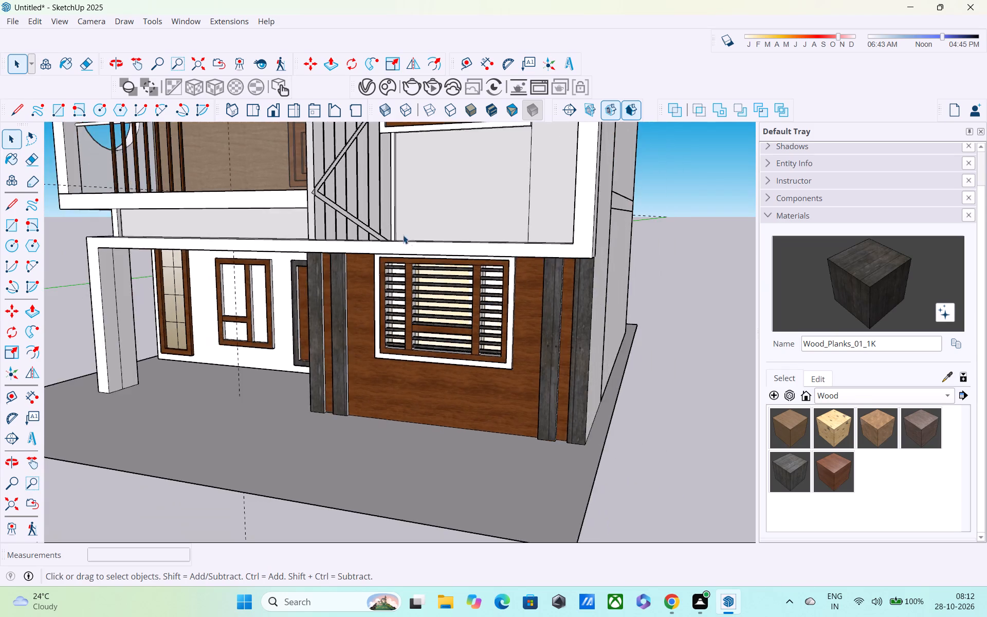
pyautogui.scroll(-5, 410, 280)
# Erase the stray vertical line on the upper-floor wall below the slatted window.
pyautogui.moveTo(408, 248); pyautogui.dragTo(528, 262, button='middle')
pyautogui.scroll(3, 474, 209)
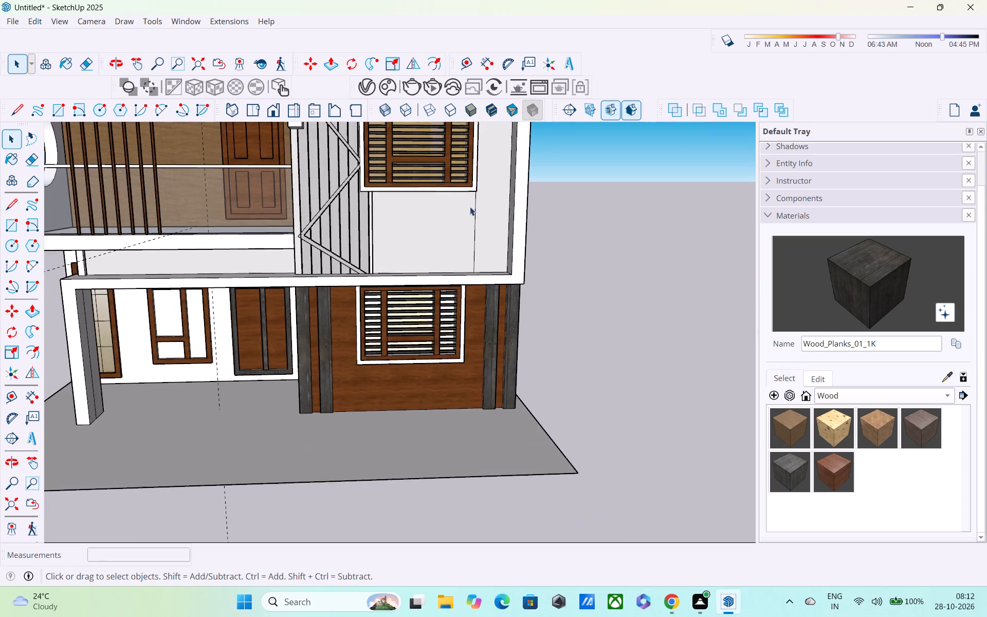
pyautogui.scroll(3, 436, 225)
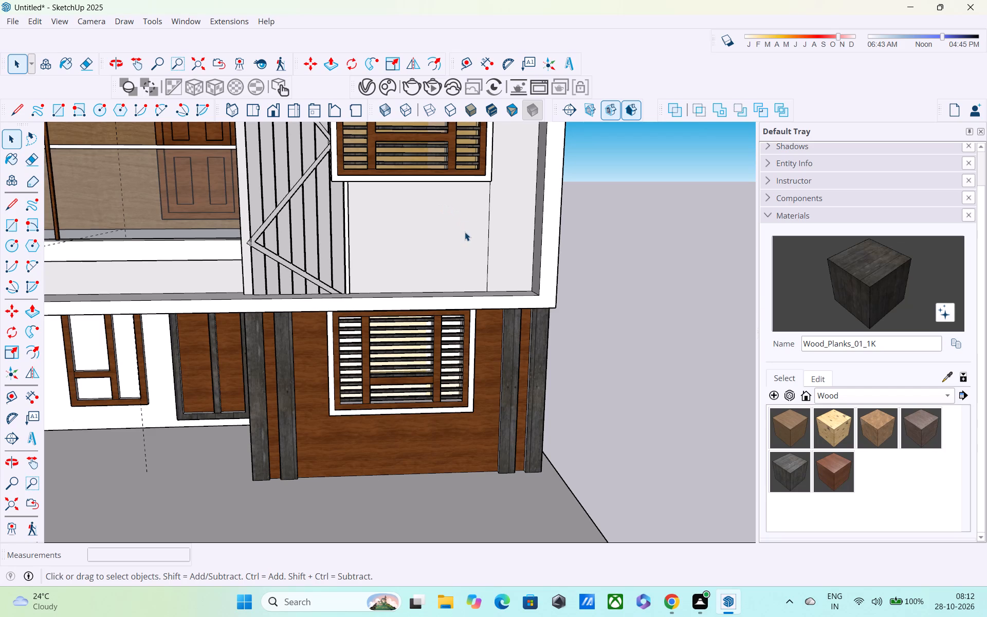
pyautogui.press('r')
pyautogui.press('e')
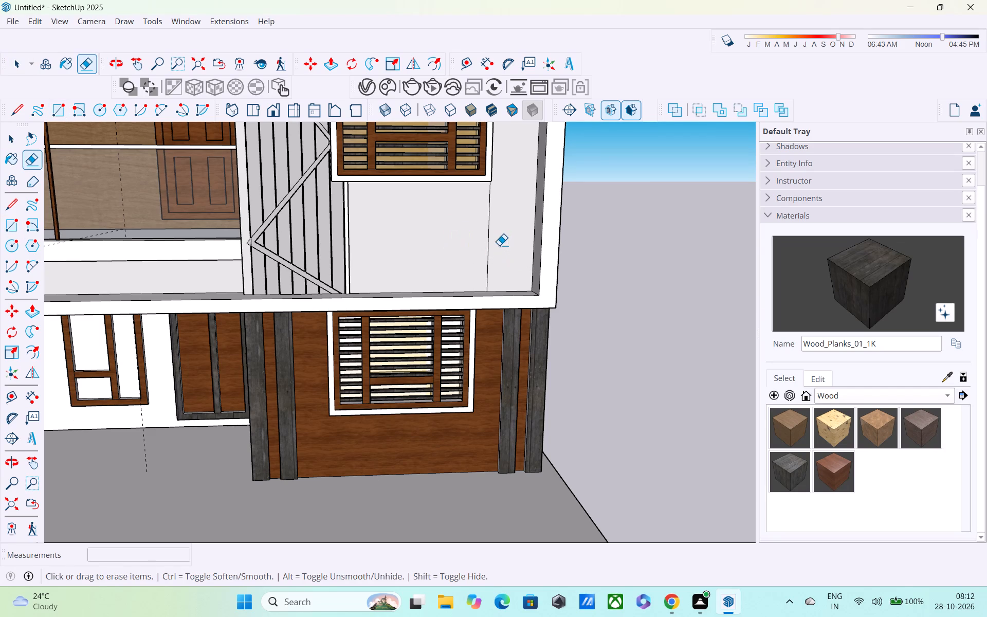
pyautogui.moveTo(496, 234); pyautogui.dragTo(486, 249)
# Examine the whole front elevation of the house from below, above and straight on.
pyautogui.scroll(-3, 485, 238)
pyautogui.moveTo(472, 229); pyautogui.dragTo(434, 144, button='middle')
pyautogui.scroll(-5, 434, 154)
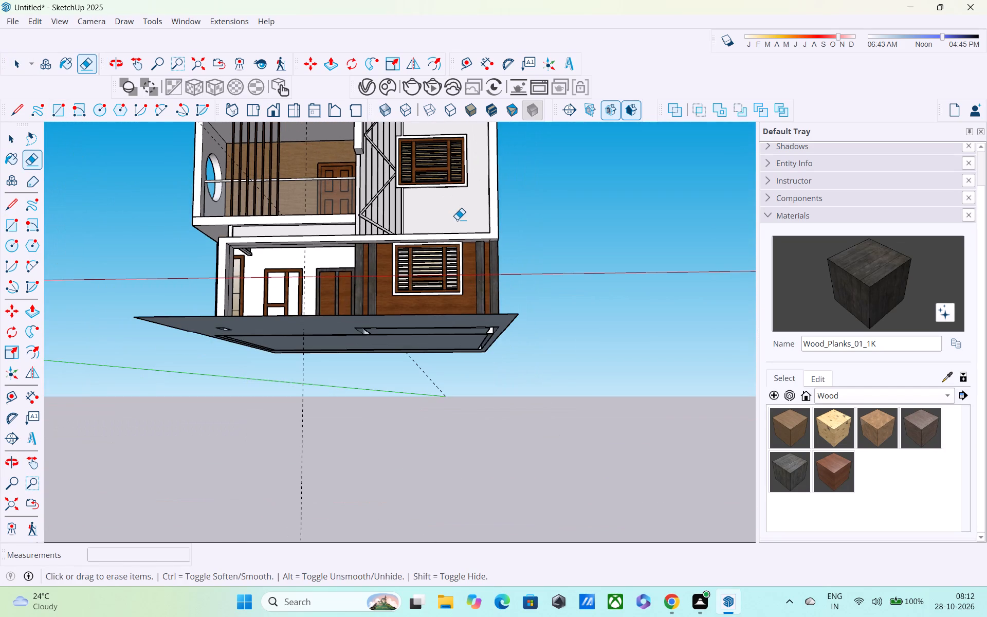
pyautogui.keyDown('shift'); pyautogui.moveTo(460, 237); pyautogui.dragTo(481, 362, button='middle'); pyautogui.keyUp('shift')
pyautogui.moveTo(462, 333); pyautogui.dragTo(410, 416, button='middle')
pyautogui.press('space')
pyautogui.click(614, 360)
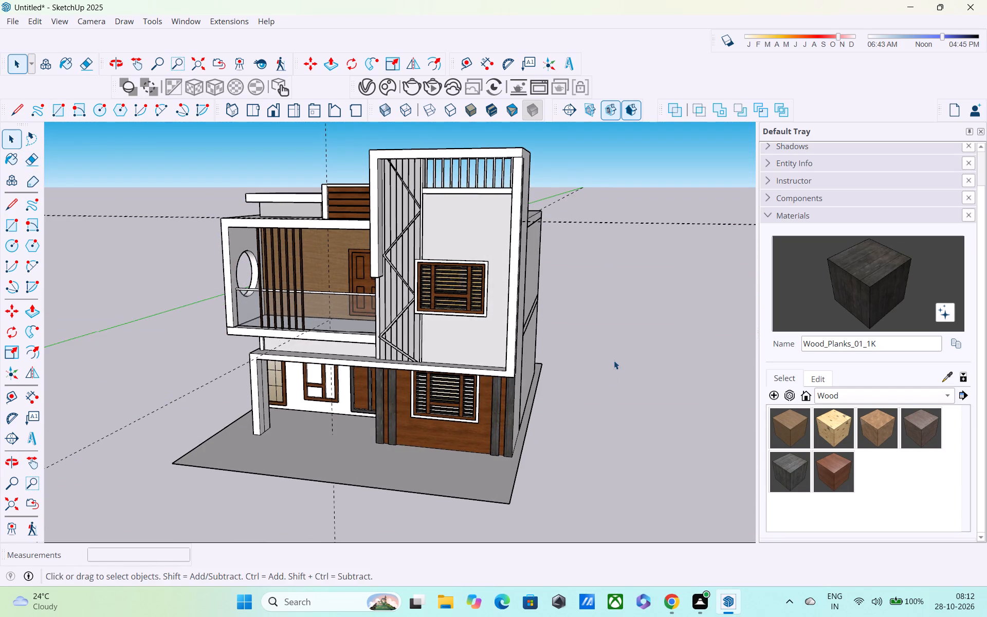
pyautogui.moveTo(402, 356); pyautogui.dragTo(466, 286, button='middle')
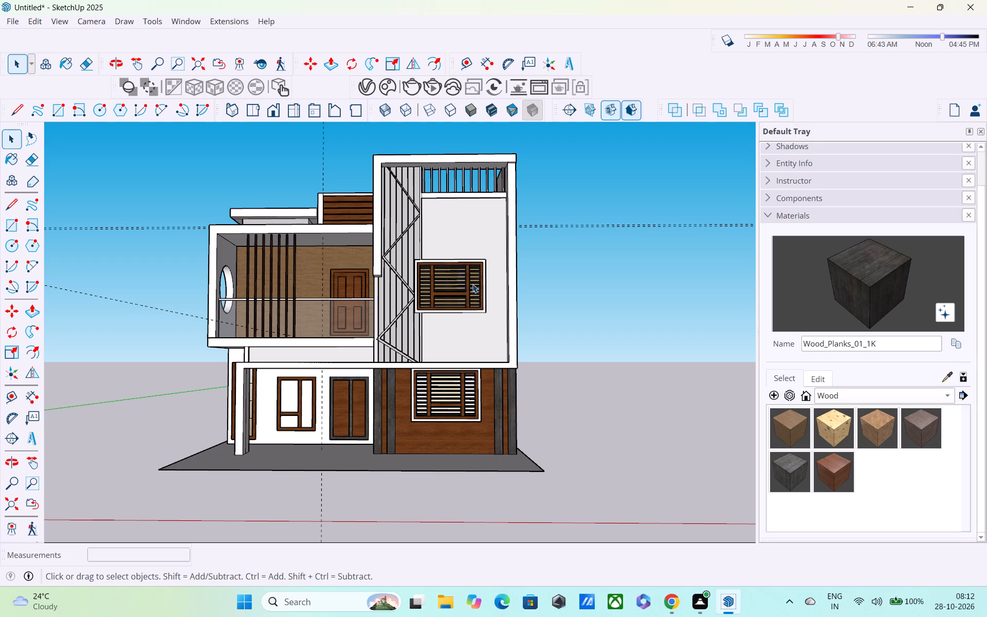
# Place a guide about 6' 1" in front of the wood-clad wall's base and a second guide 9" from it.
pyautogui.moveTo(351, 407); pyautogui.dragTo(270, 539, button='middle')
pyautogui.scroll(4, 305, 446)
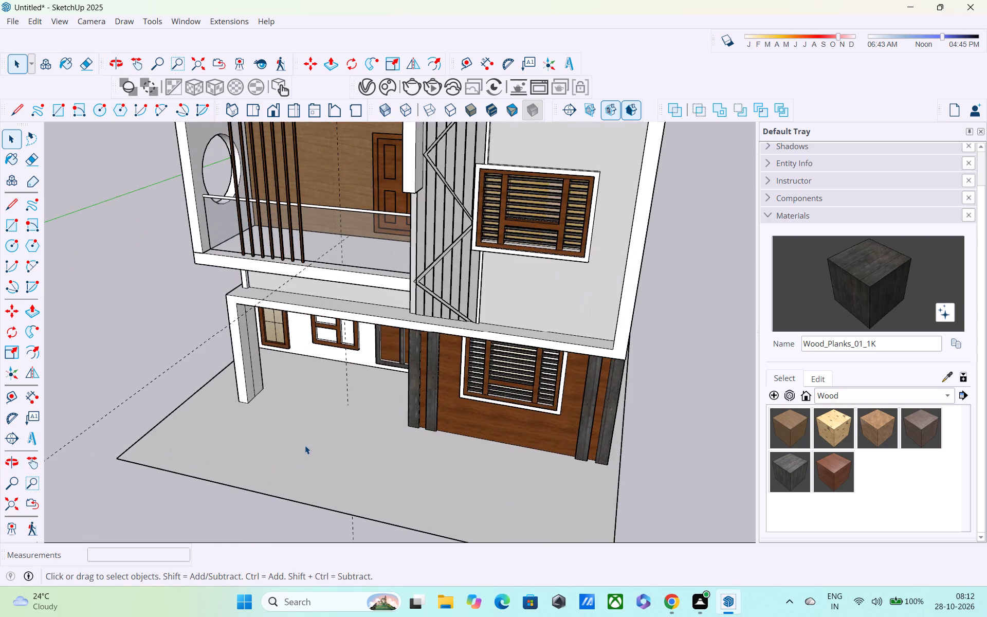
pyautogui.press('t')
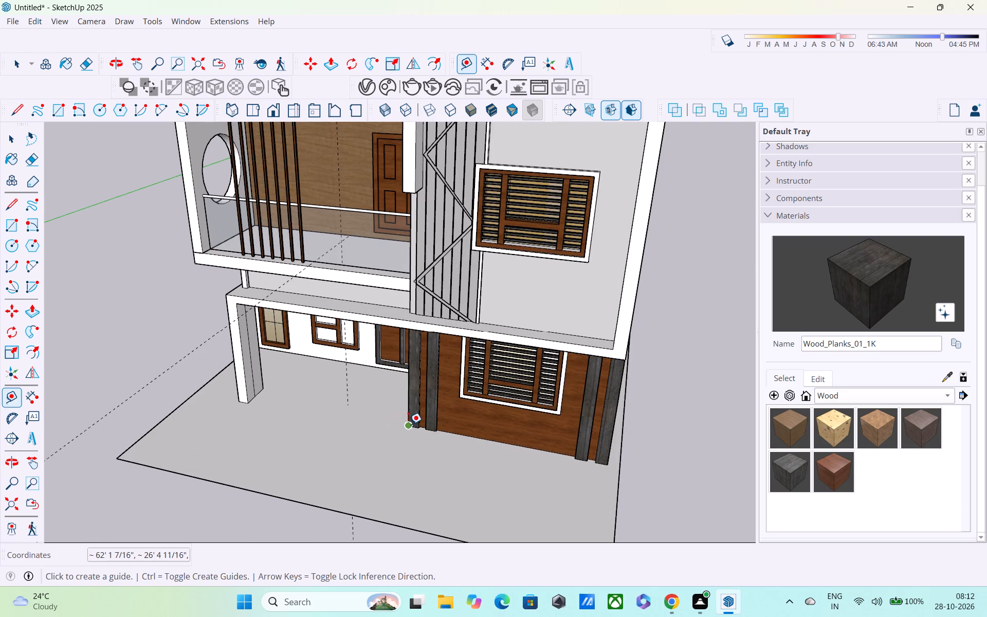
pyautogui.click(409, 424)
pyautogui.press('Escape')
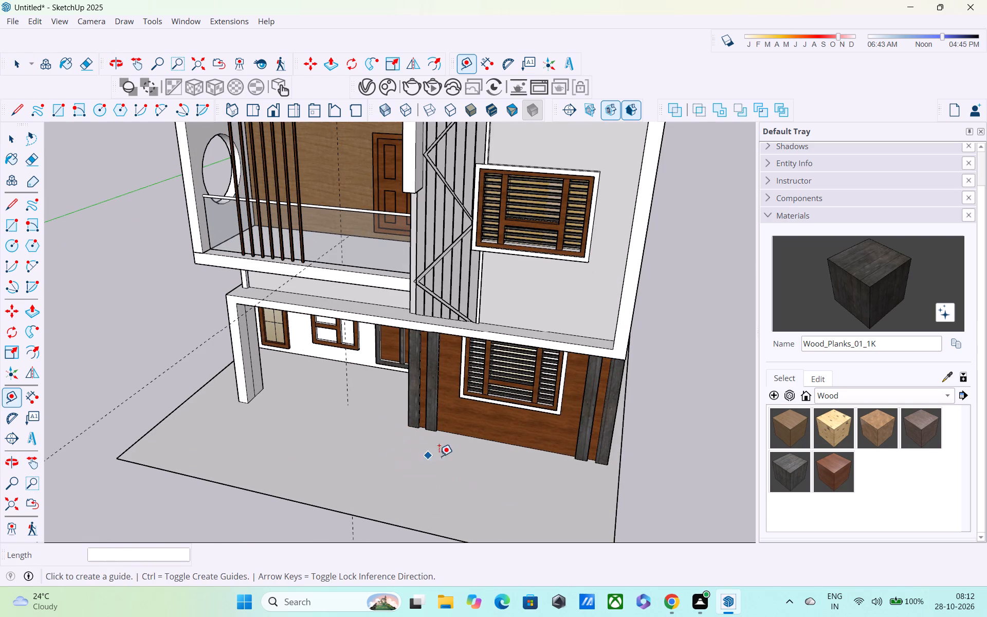
pyautogui.click(474, 437)
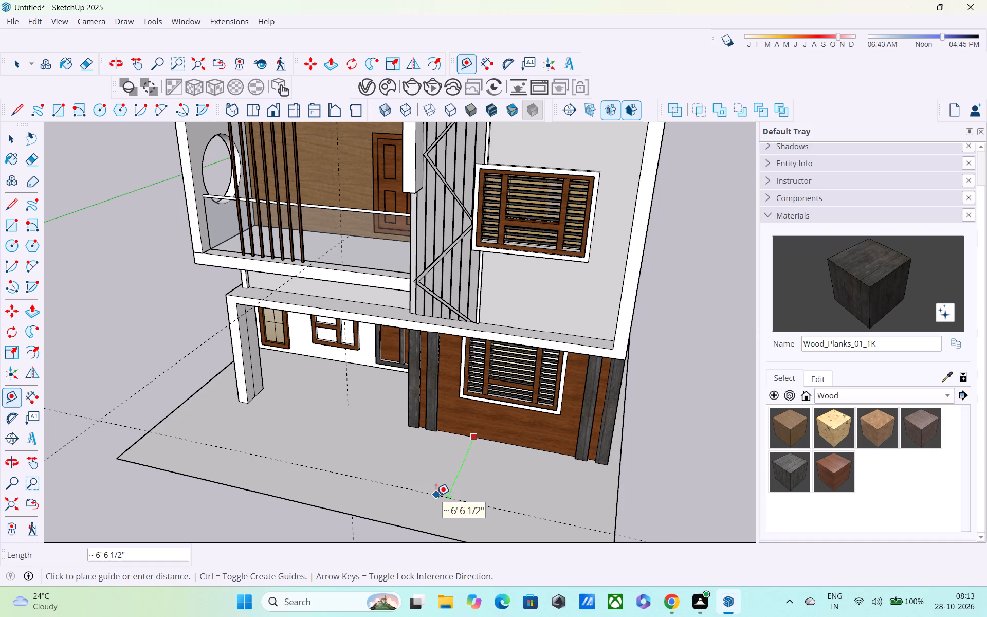
pyautogui.click(435, 491)
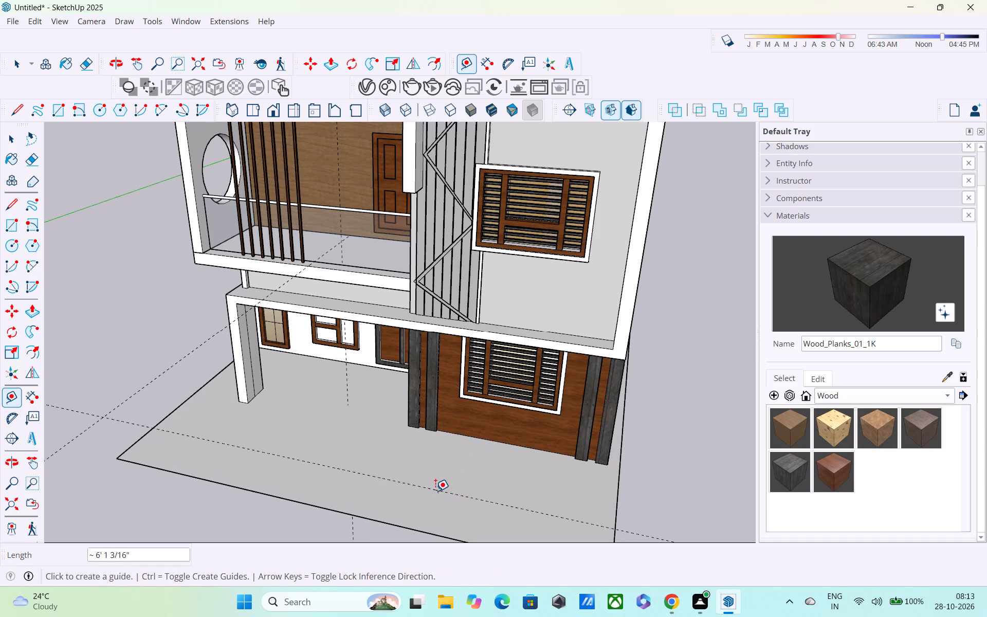
pyautogui.click(435, 491)
pyautogui.click(433, 499)
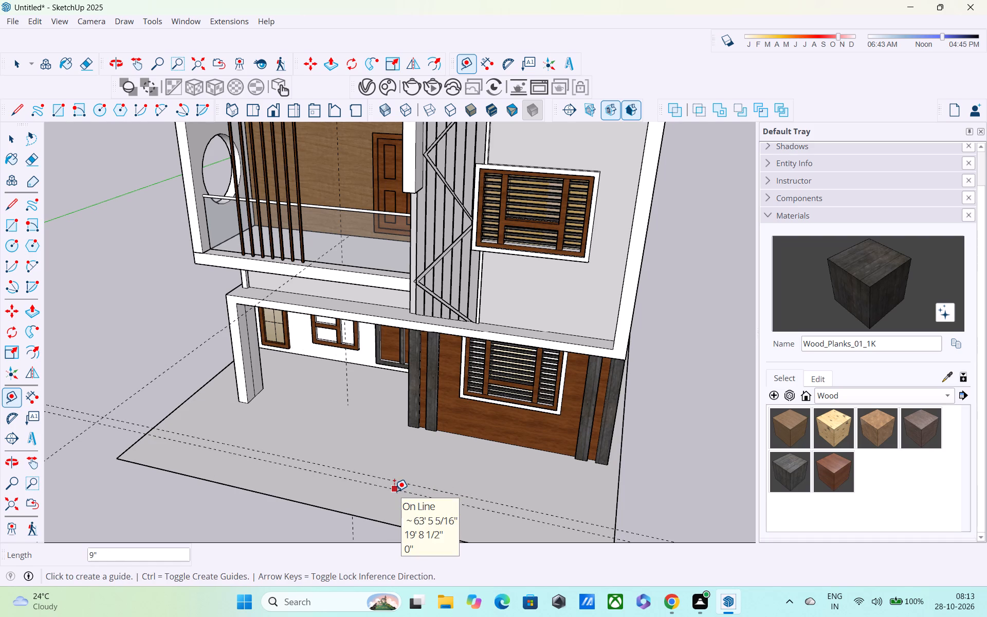
# Draw a rectangle between the two guides, about 30' 3" long, across the full width of the front ground slab.
pyautogui.press('r')
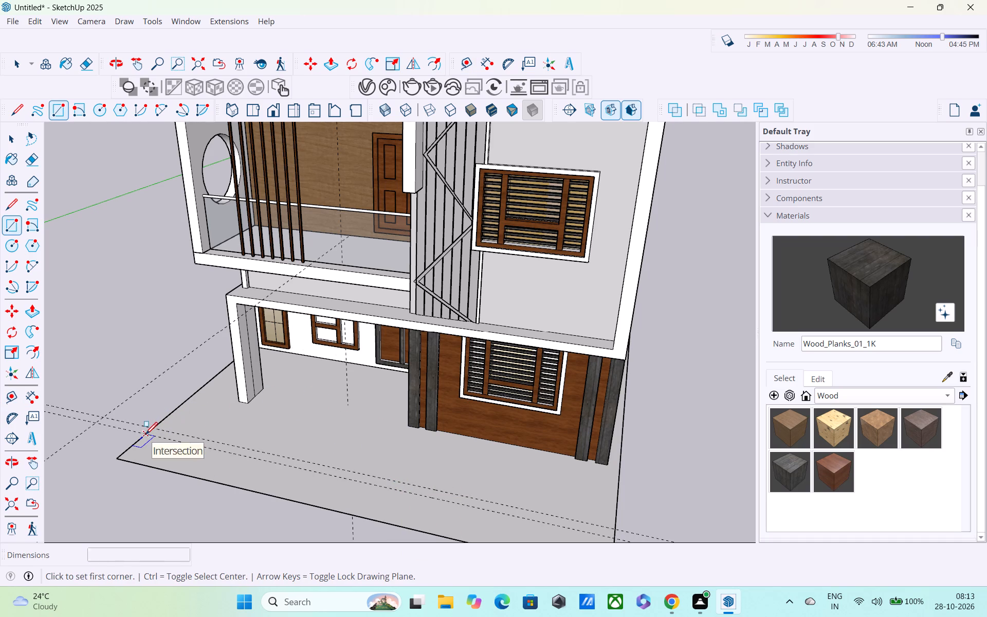
pyautogui.click(145, 435)
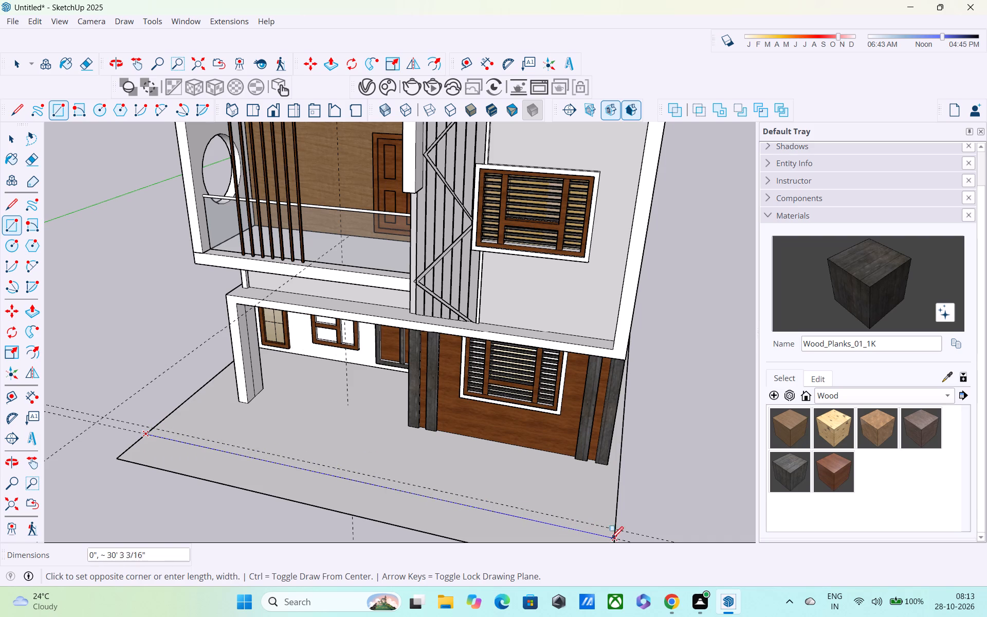
pyautogui.click(618, 532)
# Push/Pull the narrow strip between the guides up 5' to form a front boundary wall.
pyautogui.press('p')
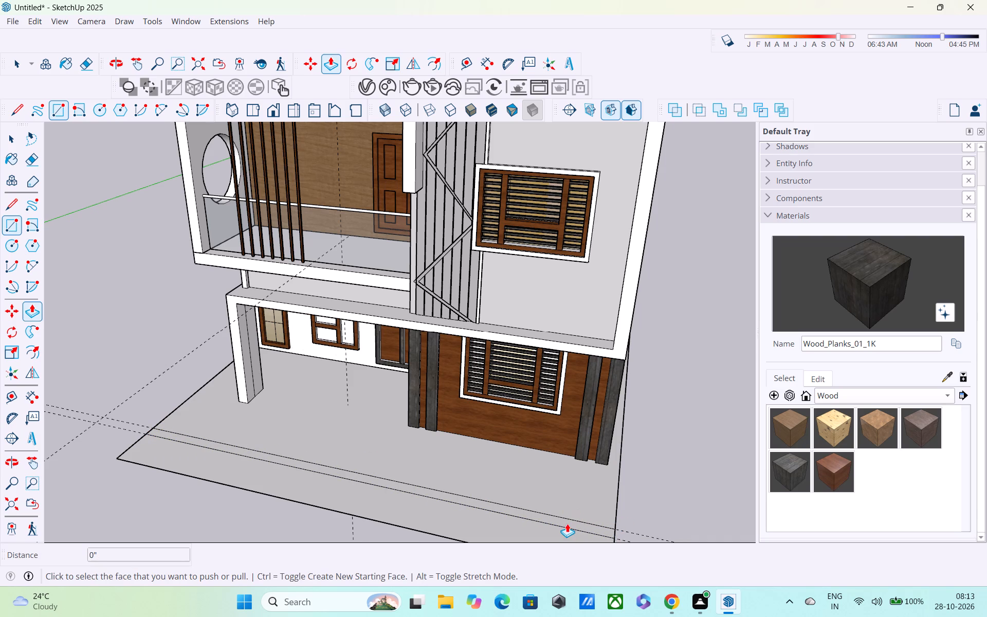
pyautogui.click(564, 520)
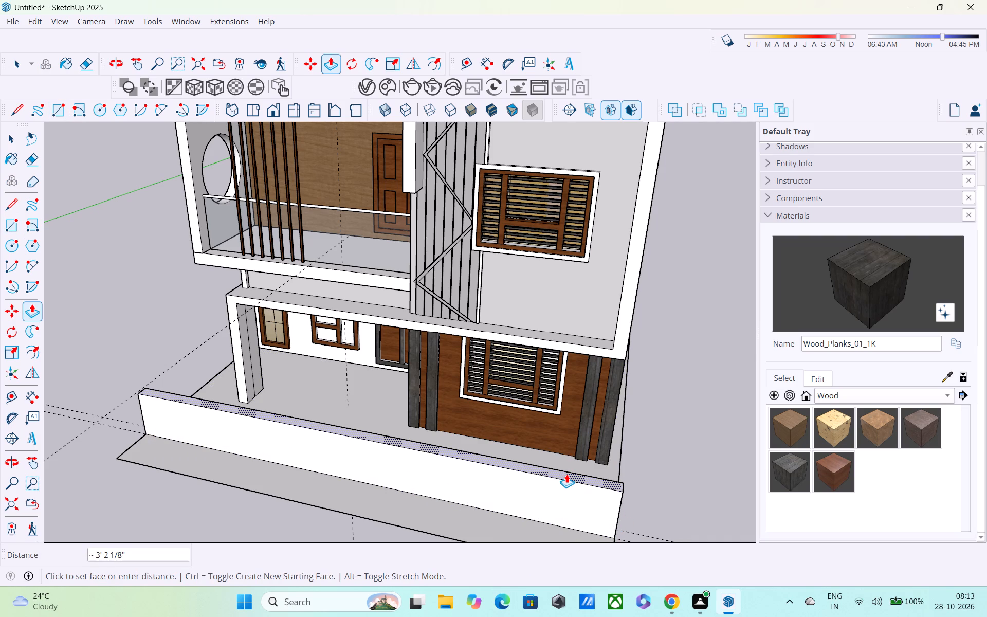
pyautogui.write("5'")
pyautogui.press('Return')
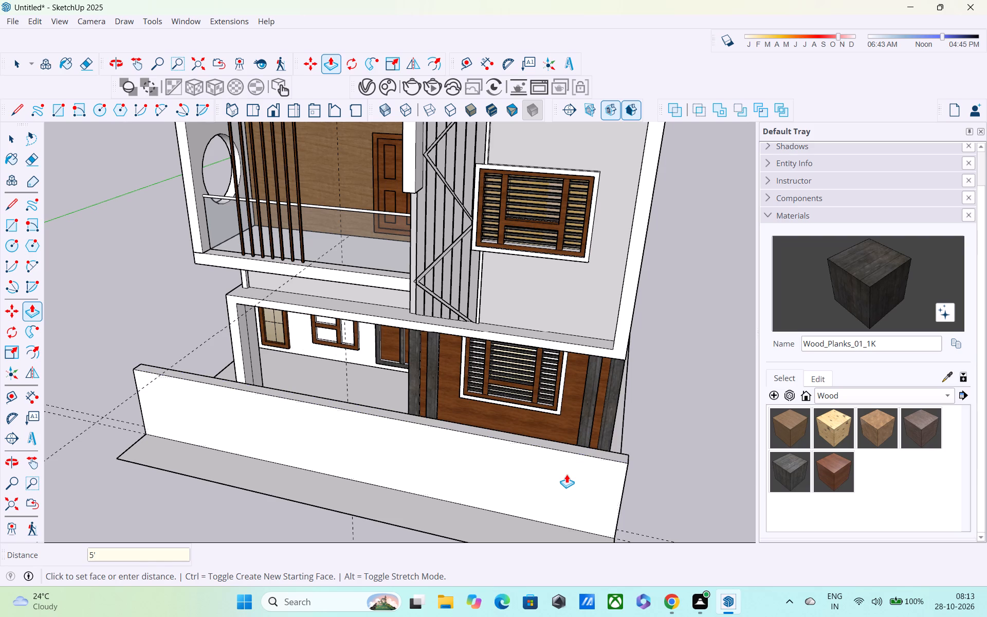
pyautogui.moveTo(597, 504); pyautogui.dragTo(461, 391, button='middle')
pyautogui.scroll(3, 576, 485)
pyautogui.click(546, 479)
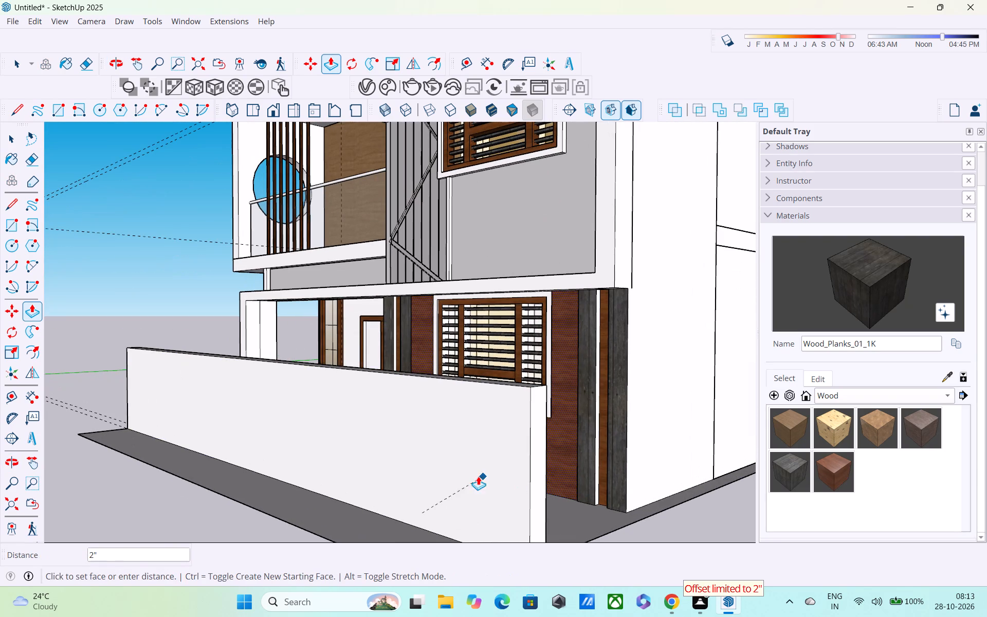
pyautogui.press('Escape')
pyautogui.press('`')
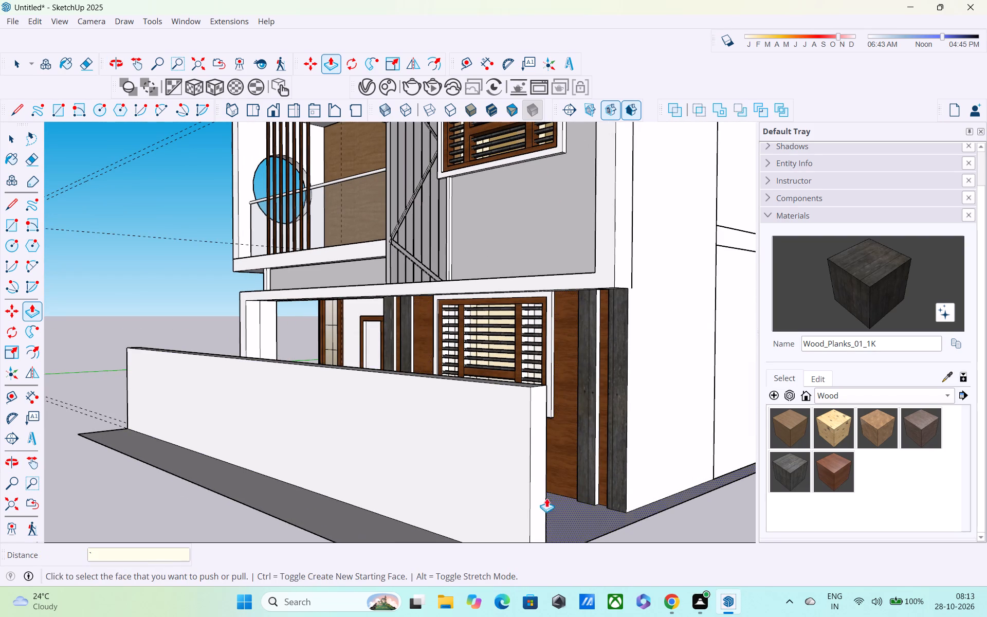
# Push the front boundary wall's end on the wood-clad side back about 24' 10", leaving a short wall piece.
pyautogui.click(541, 500)
pyautogui.moveTo(391, 463); pyautogui.dragTo(517, 537, button='middle')
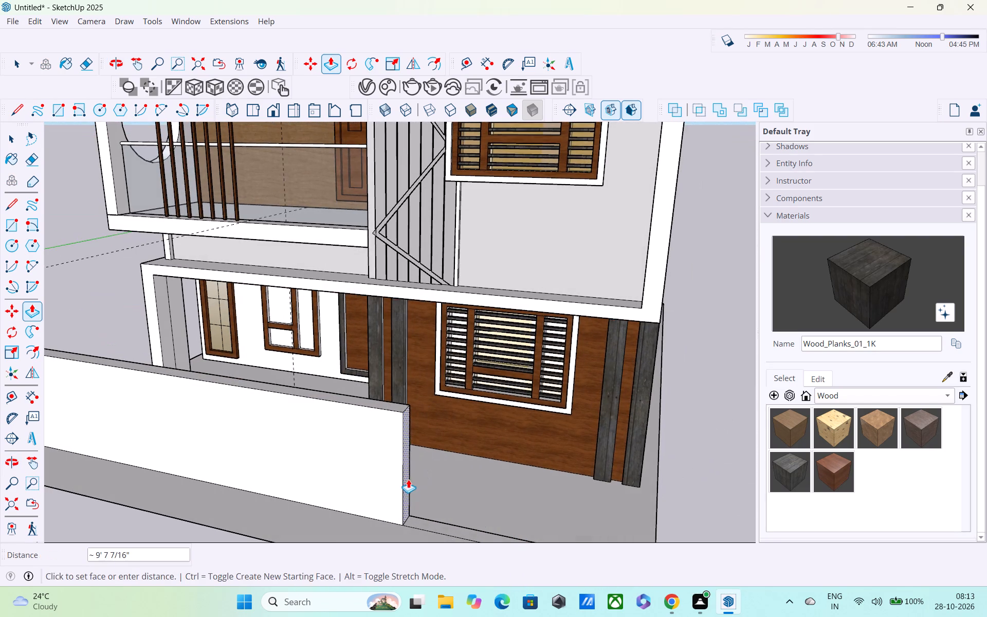
pyautogui.keyDown('shift'); pyautogui.moveTo(408, 479); pyautogui.dragTo(590, 459, button='middle'); pyautogui.keyUp('shift')
pyautogui.moveTo(575, 449); pyautogui.dragTo(516, 386, button='middle')
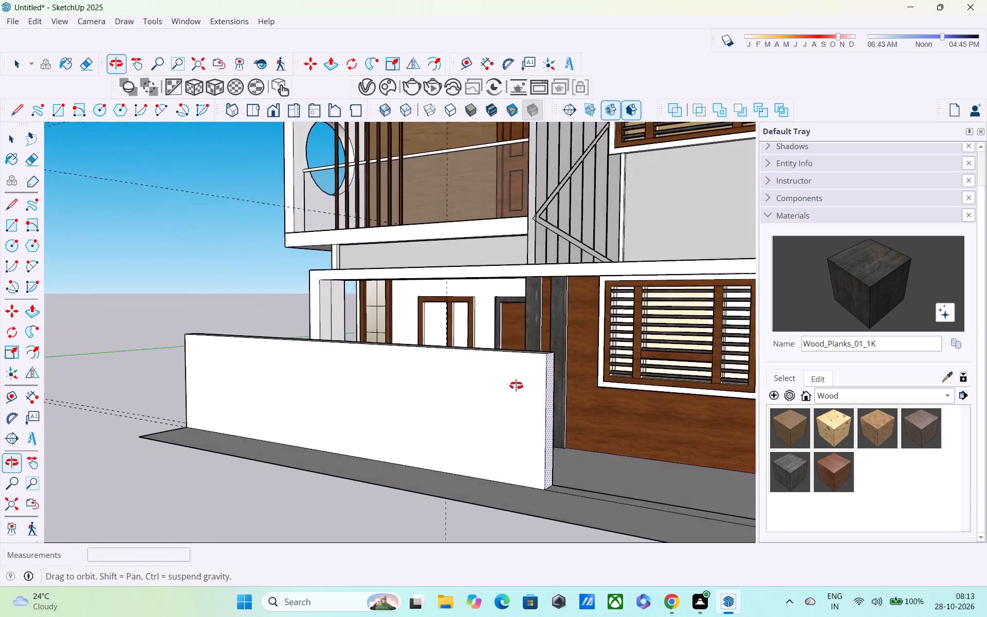
pyautogui.moveTo(516, 386); pyautogui.dragTo(641, 412, button='middle')
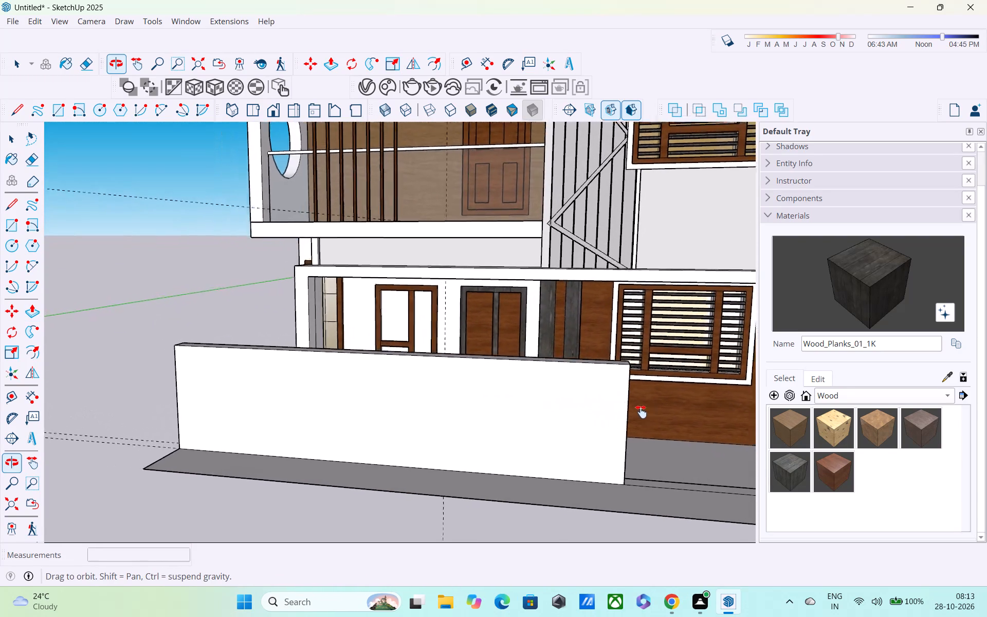
pyautogui.moveTo(641, 412); pyautogui.dragTo(715, 406, button='middle')
pyautogui.keyDown('shift'); pyautogui.moveTo(545, 404); pyautogui.dragTo(395, 315, button='middle'); pyautogui.keyUp('shift')
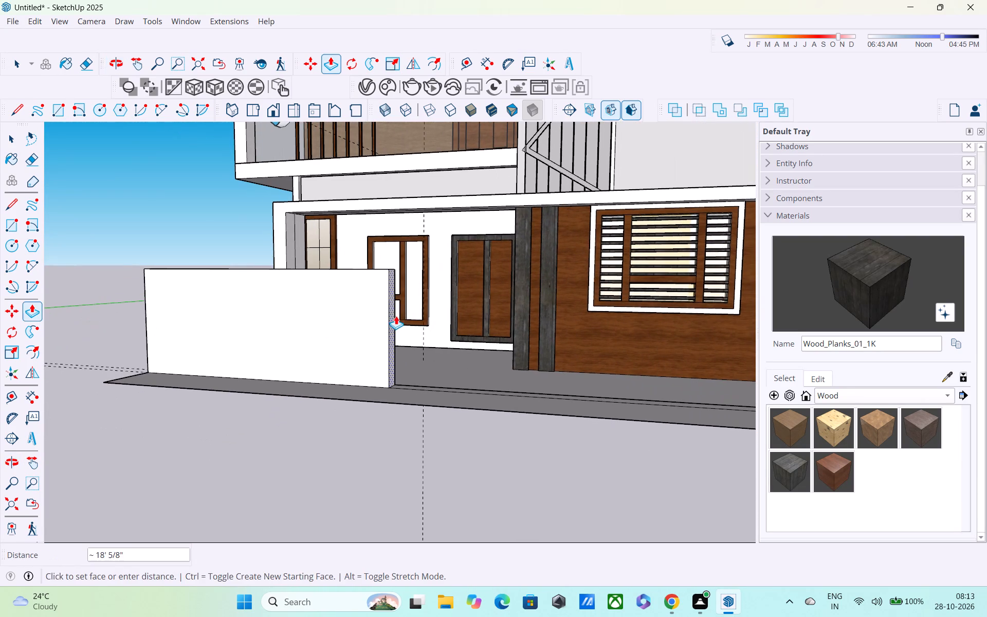
pyautogui.moveTo(397, 316); pyautogui.dragTo(406, 390, button='middle')
pyautogui.moveTo(361, 374); pyautogui.dragTo(304, 350, button='middle')
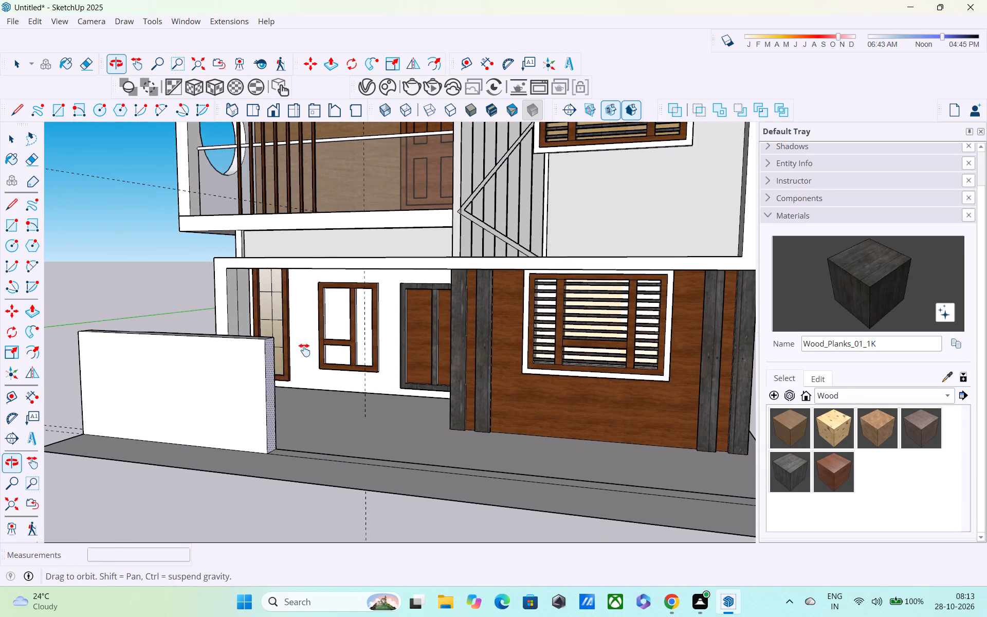
pyautogui.moveTo(304, 350); pyautogui.dragTo(302, 350, button='middle')
pyautogui.moveTo(243, 334); pyautogui.dragTo(488, 355, button='middle')
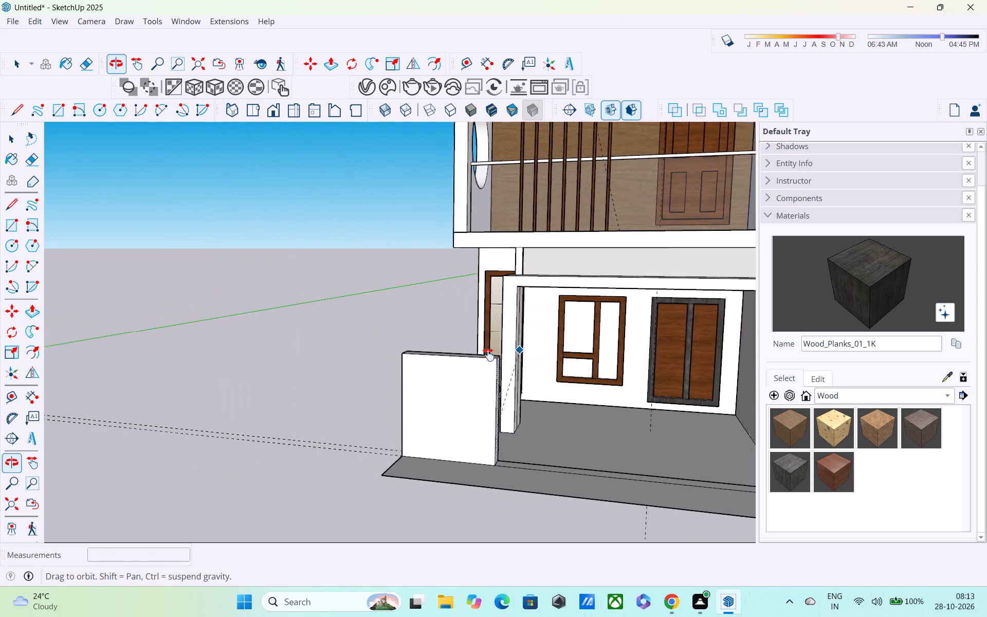
pyautogui.moveTo(488, 355); pyautogui.dragTo(529, 355, button='middle')
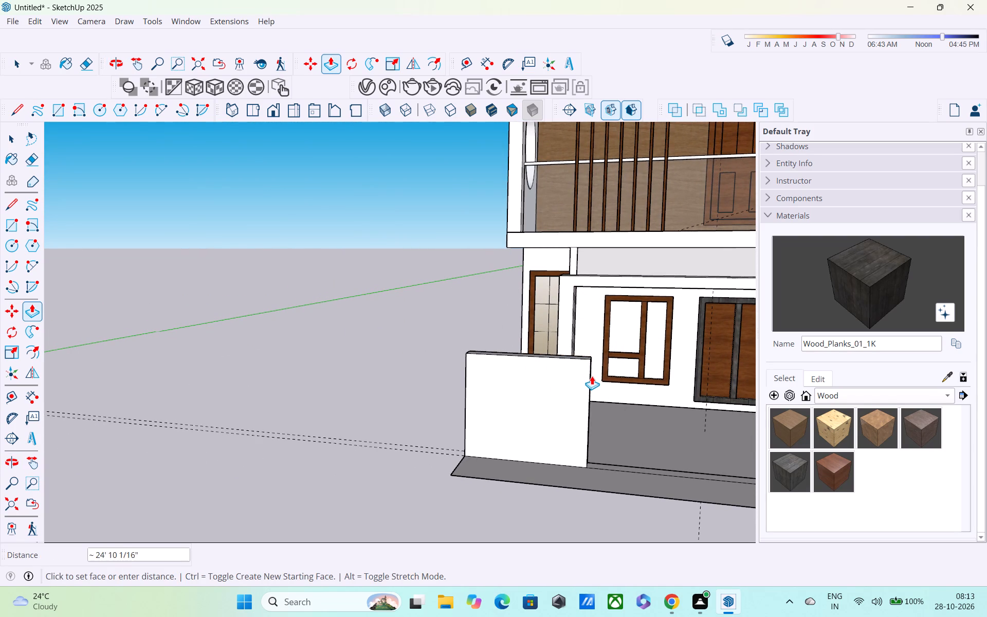
pyautogui.click(600, 379)
# Pull the short front wall's other end about 6' outward, past the slab edge on the round-opening side.
pyautogui.moveTo(533, 390); pyautogui.dragTo(821, 436, button='middle')
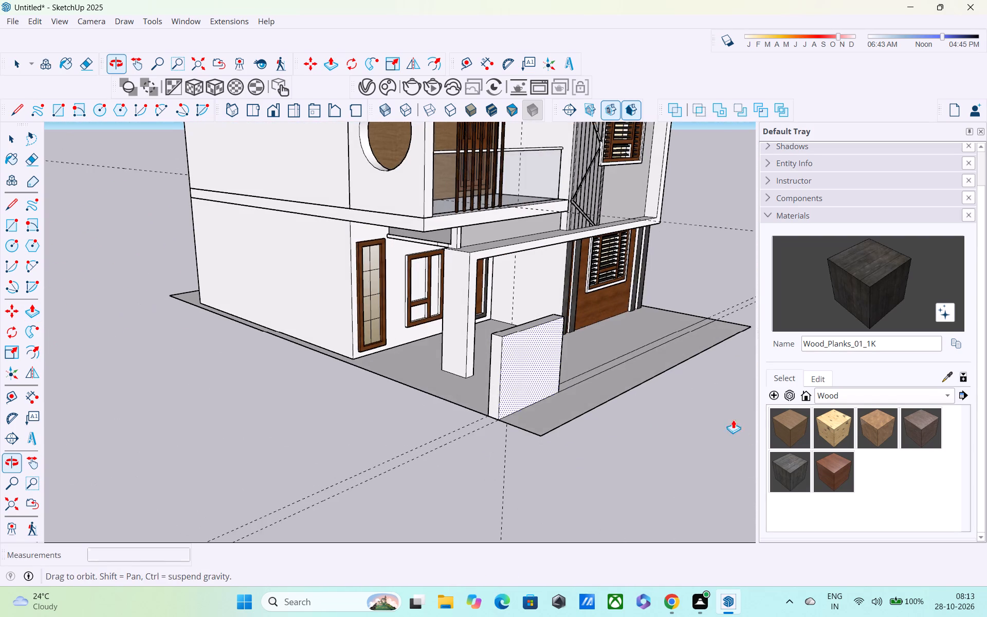
pyautogui.click(490, 393)
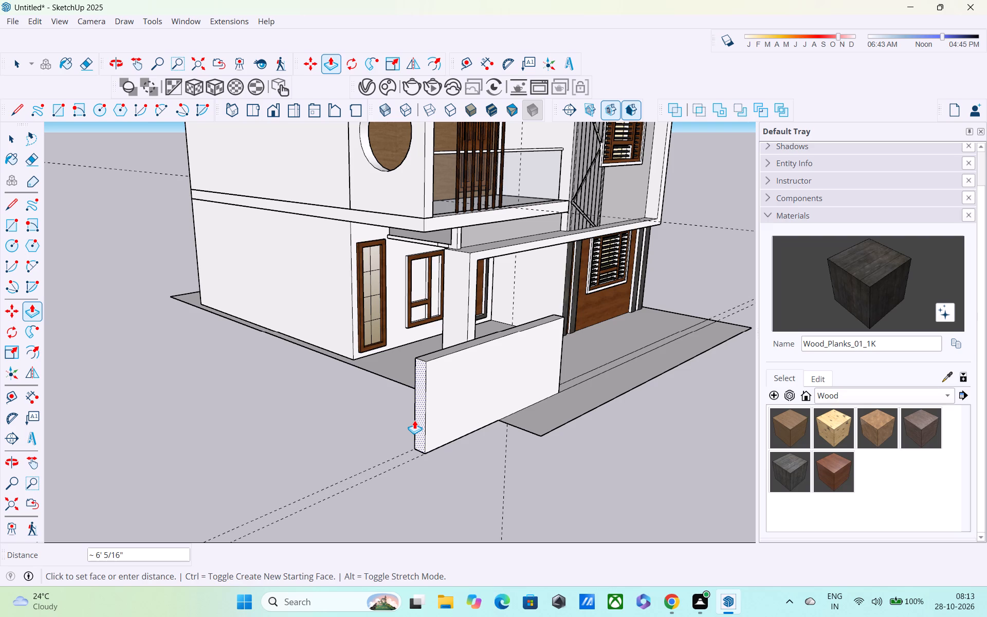
pyautogui.click(414, 420)
# Draw a vertical 5' line on the front wall's house-facing side, 9" from its outer end.
pyautogui.moveTo(410, 424); pyautogui.dragTo(743, 429, button='middle')
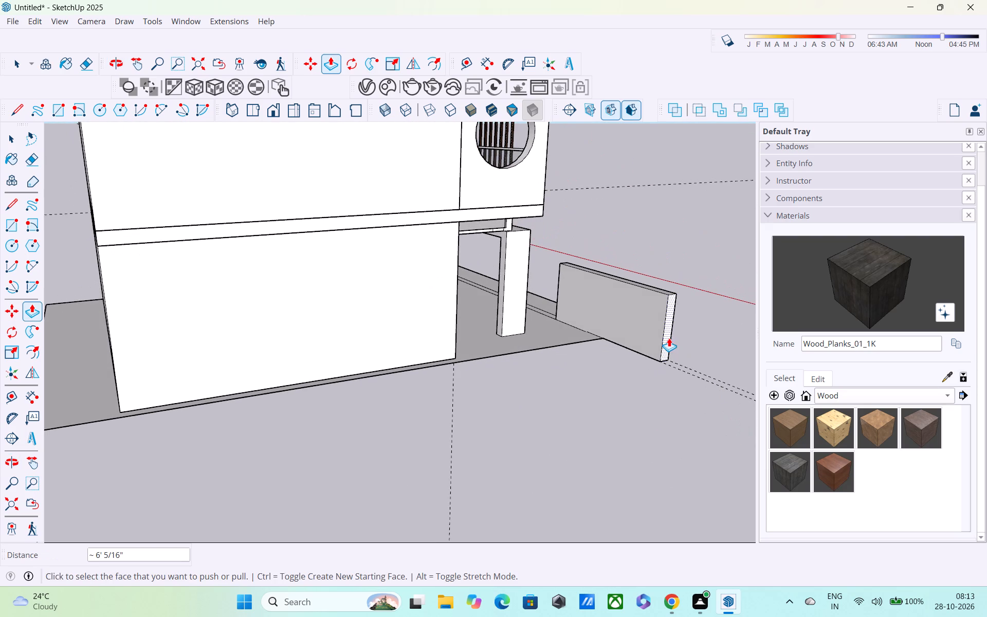
pyautogui.press('l')
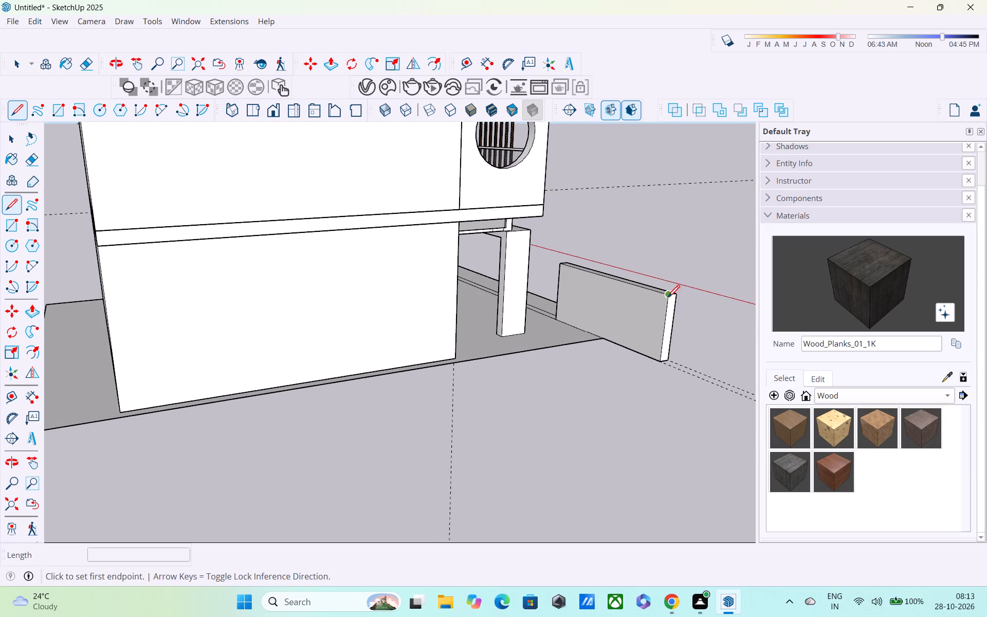
pyautogui.click(668, 298)
pyautogui.scroll(4, 659, 294)
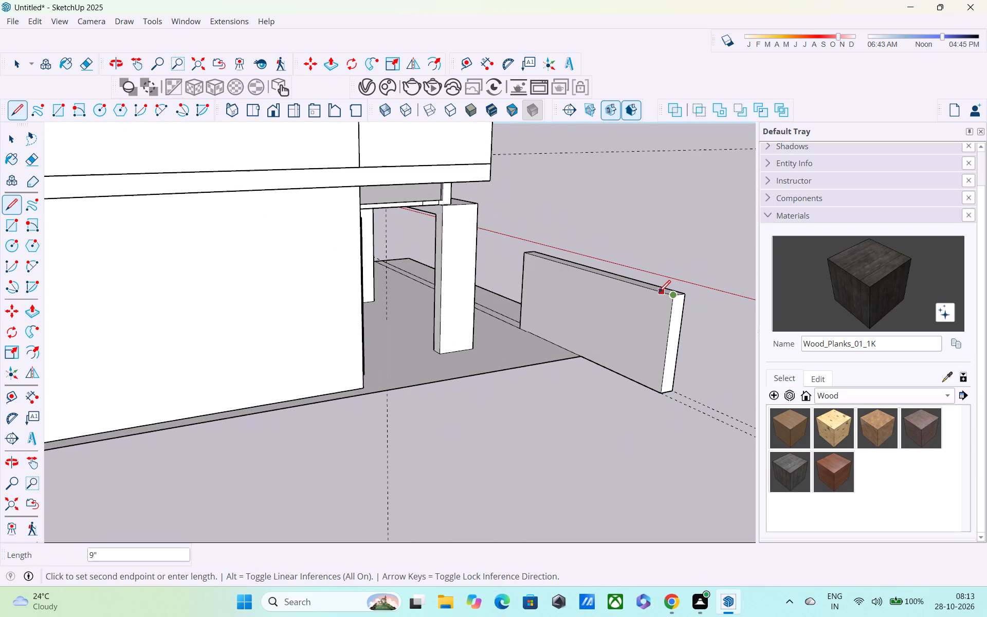
pyautogui.click(659, 294)
pyautogui.click(650, 390)
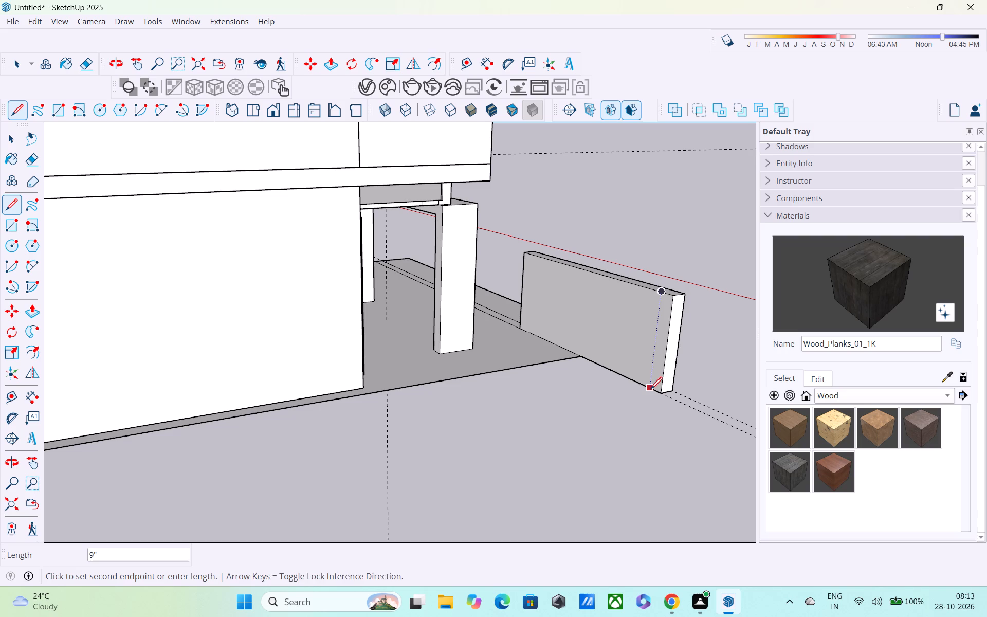
pyautogui.click(664, 296)
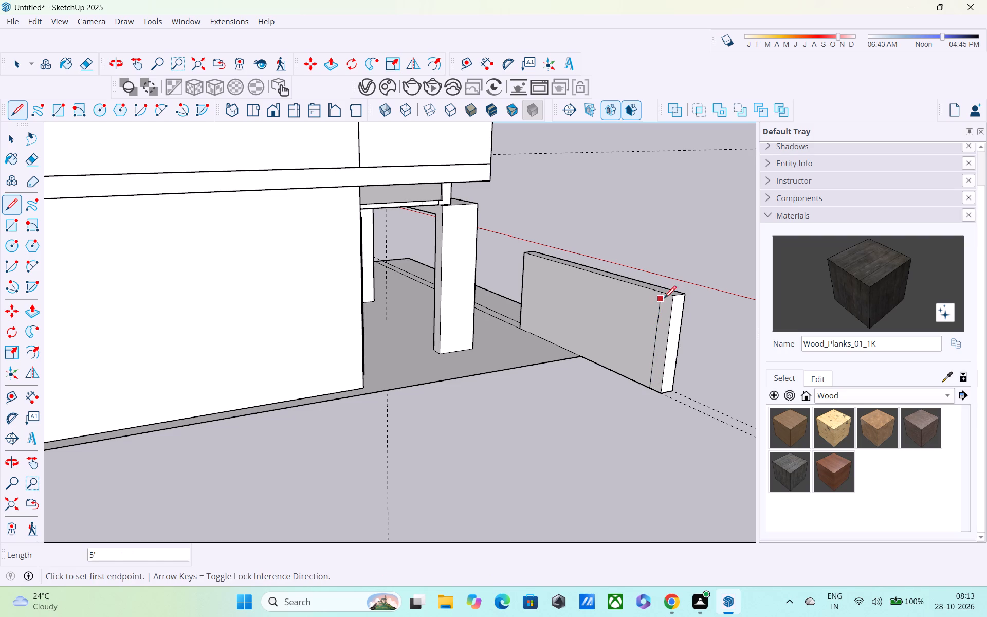
# Push/Pull the 9" strip back about 40' 10" to the slab's rear corner, forming a side boundary wall.
pyautogui.press('p')
pyautogui.click(664, 321)
pyautogui.scroll(-4, 384, 432)
pyautogui.keyDown('shift'); pyautogui.moveTo(384, 432); pyautogui.dragTo(686, 379, button='middle'); pyautogui.keyUp('shift')
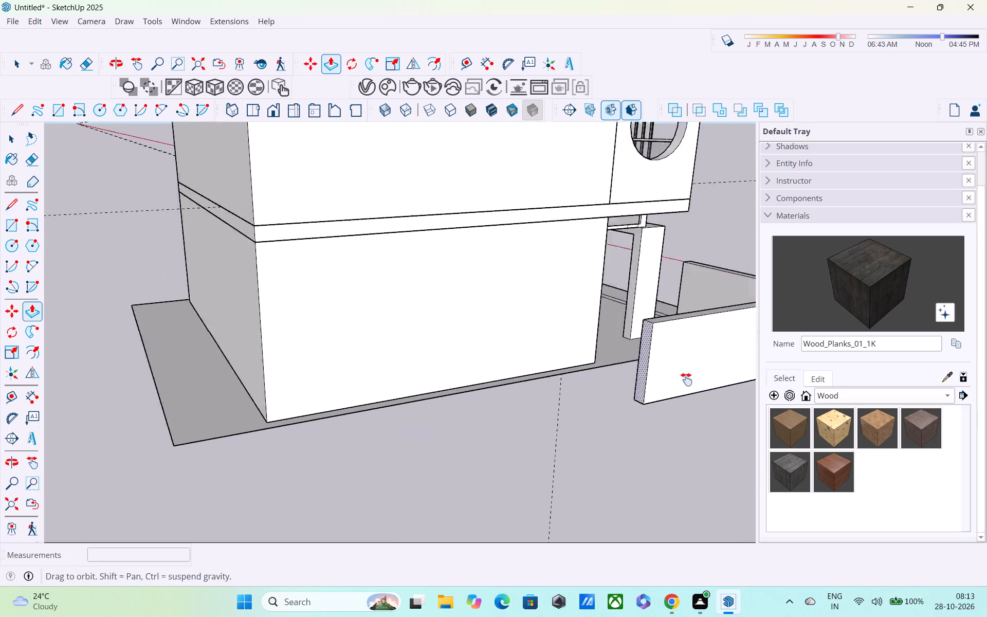
pyautogui.keyDown('shift'); pyautogui.moveTo(686, 379); pyautogui.dragTo(740, 368, button='middle'); pyautogui.keyUp('shift')
pyautogui.scroll(1, 740, 368)
pyautogui.moveTo(385, 450); pyautogui.dragTo(613, 454, button='middle')
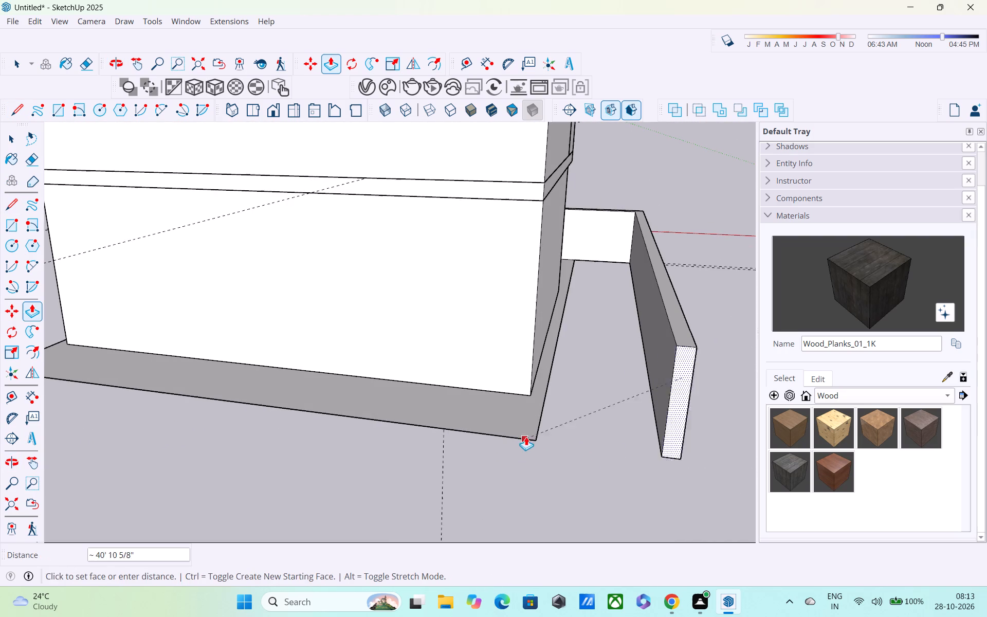
pyautogui.click(533, 437)
# Draw a vertical 5' line on the side wall's house-facing side, 9" from its rear end.
pyautogui.moveTo(591, 430); pyautogui.dragTo(882, 422, button='middle')
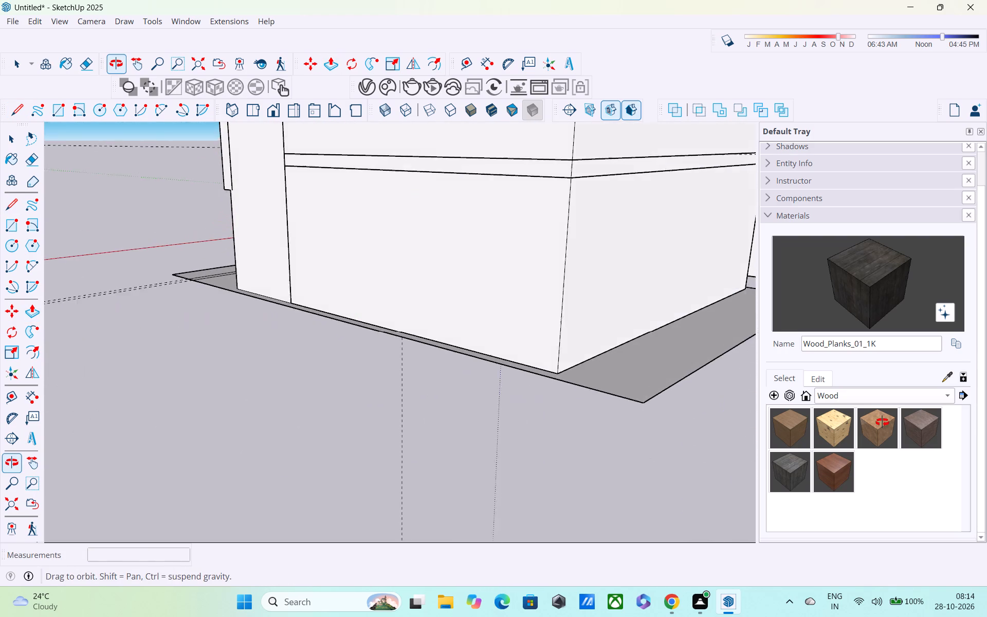
pyautogui.moveTo(882, 422); pyautogui.dragTo(866, 424, button='middle')
pyautogui.keyDown('shift'); pyautogui.moveTo(849, 422); pyautogui.dragTo(593, 432, button='middle'); pyautogui.keyUp('shift')
pyautogui.moveTo(594, 433); pyautogui.dragTo(195, 450, button='middle')
pyautogui.moveTo(299, 445); pyautogui.dragTo(424, 463, button='middle')
pyautogui.press('l')
pyautogui.scroll(3, 601, 324)
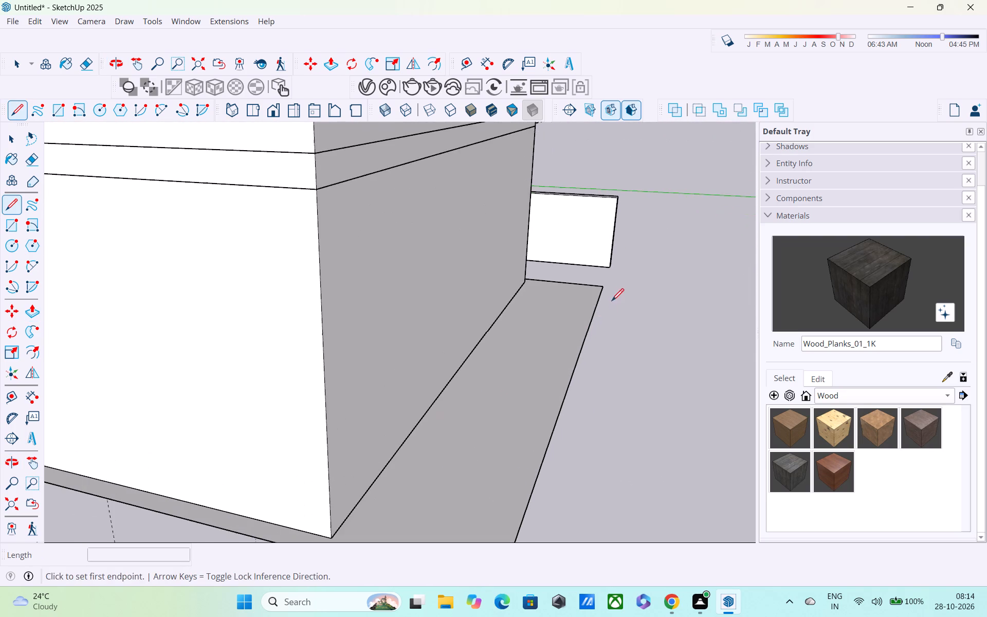
pyautogui.scroll(4, 611, 282)
pyautogui.click(610, 261)
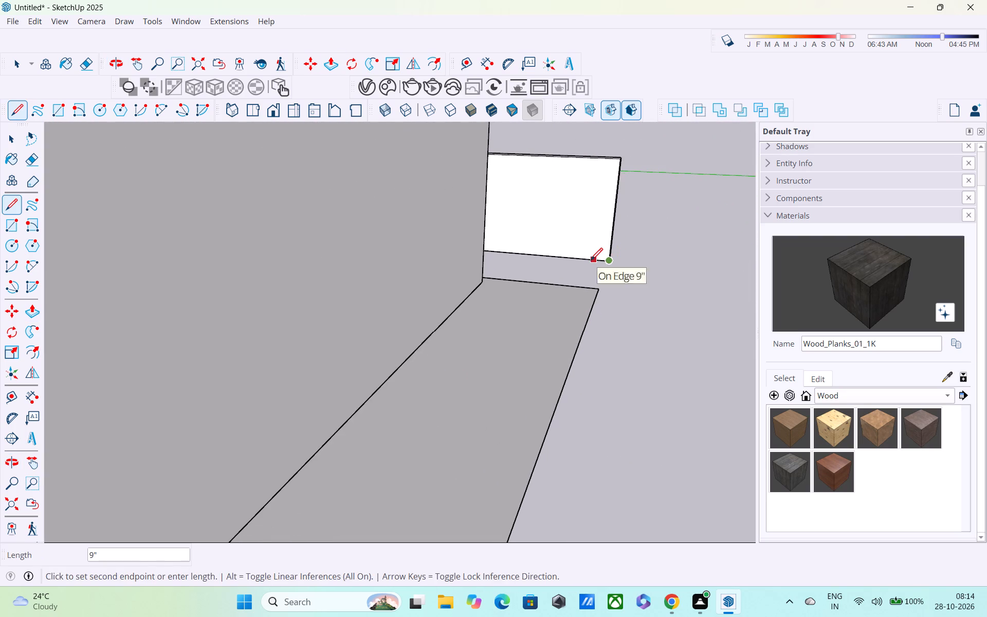
pyautogui.click(591, 261)
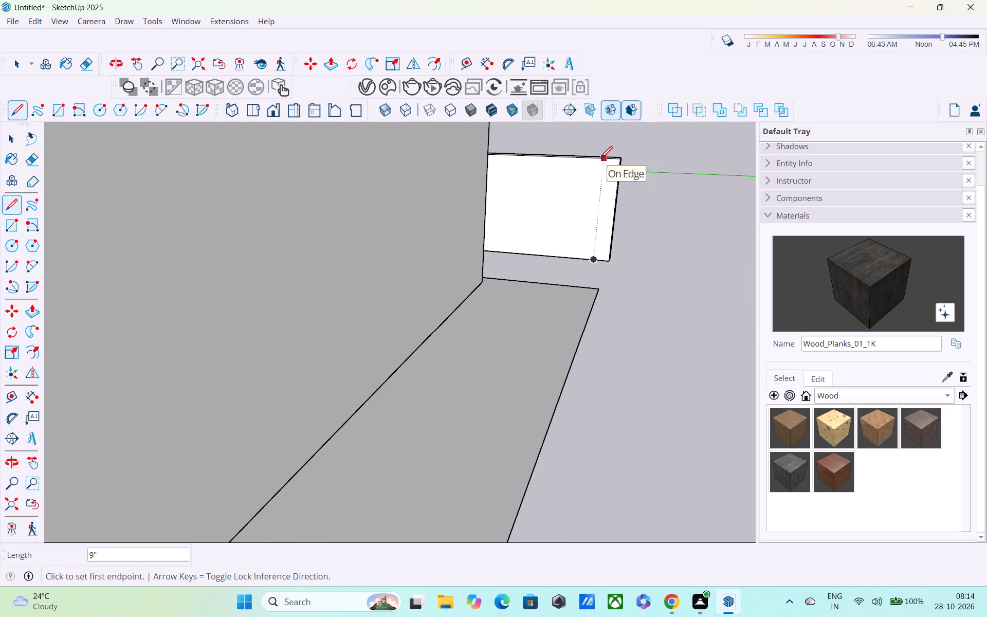
pyautogui.click(601, 160)
pyautogui.click(593, 259)
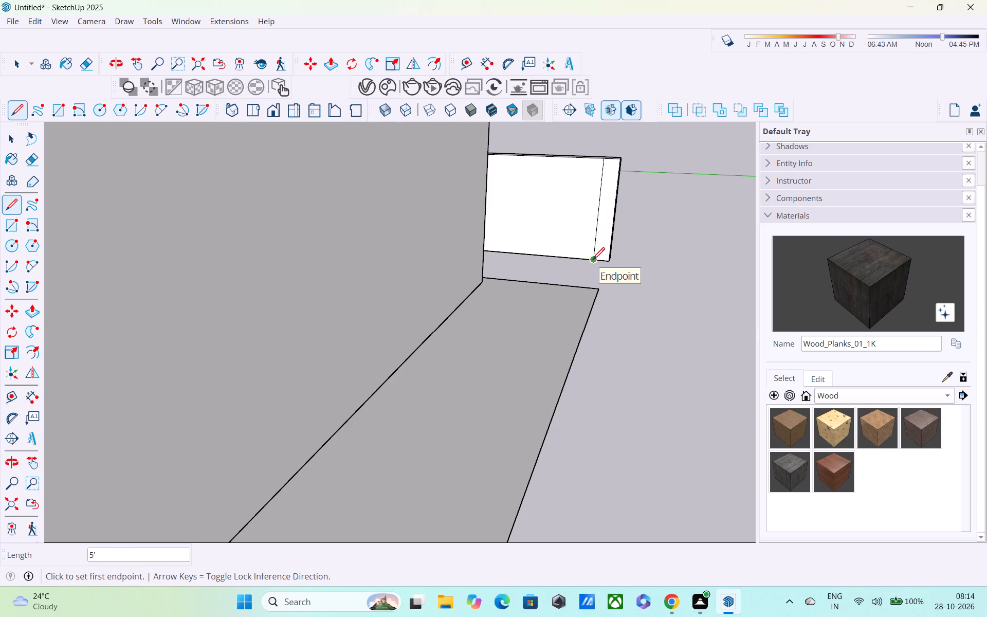
# Push/Pull the 9" strip about 37' along the back of the house, just past the slab's far edge, forming the rear boundary wall.
pyautogui.press('p')
pyautogui.click(597, 236)
pyautogui.scroll(-5, 590, 332)
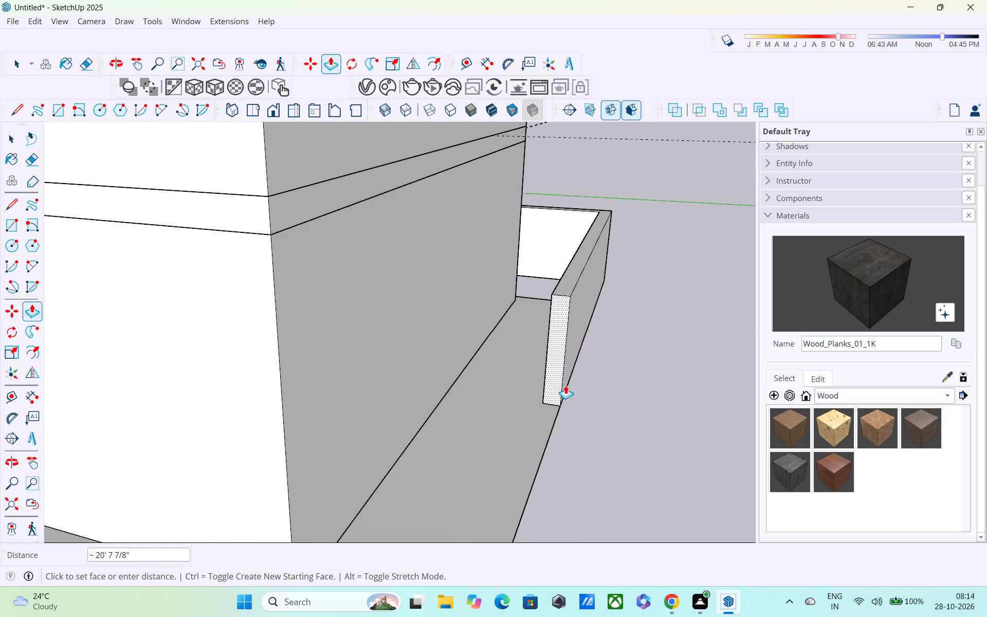
pyautogui.moveTo(565, 385); pyautogui.dragTo(608, 232, button='middle')
pyautogui.scroll(-4, 592, 268)
pyautogui.moveTo(557, 321); pyautogui.dragTo(763, 349, button='middle')
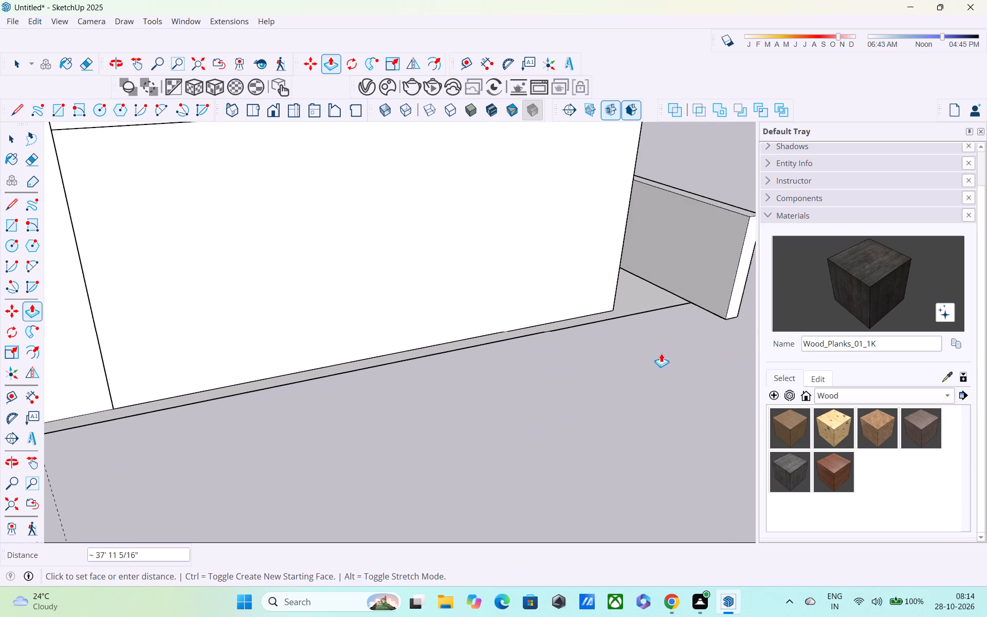
pyautogui.keyDown('shift'); pyautogui.moveTo(606, 353); pyautogui.dragTo(600, 308, button='middle'); pyautogui.keyUp('shift')
pyautogui.scroll(-2, 598, 308)
pyautogui.moveTo(598, 308); pyautogui.dragTo(648, 338, button='middle')
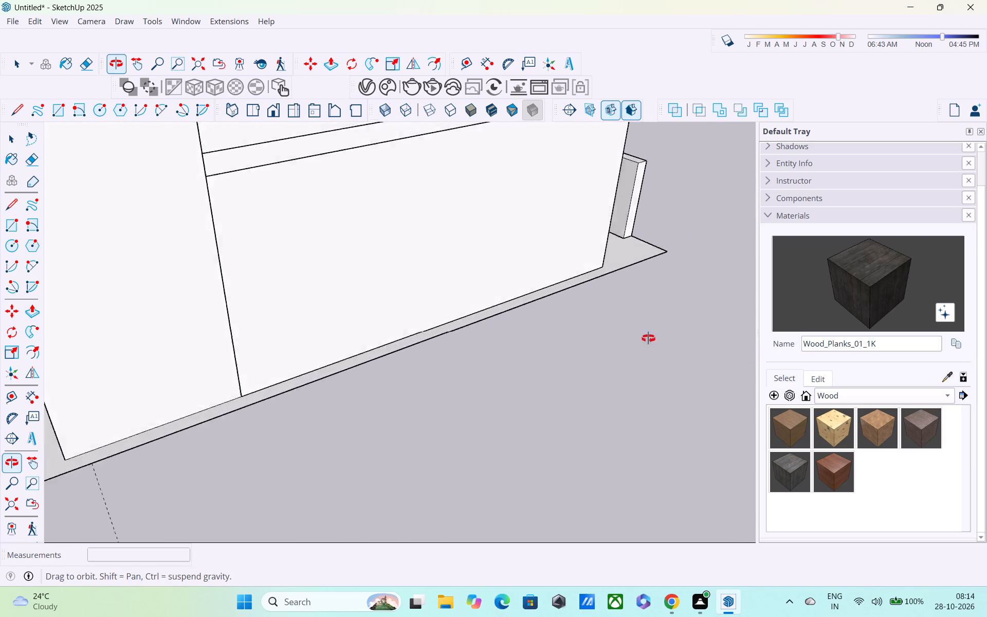
pyautogui.moveTo(648, 338); pyautogui.dragTo(746, 313, button='middle')
pyautogui.click(603, 289)
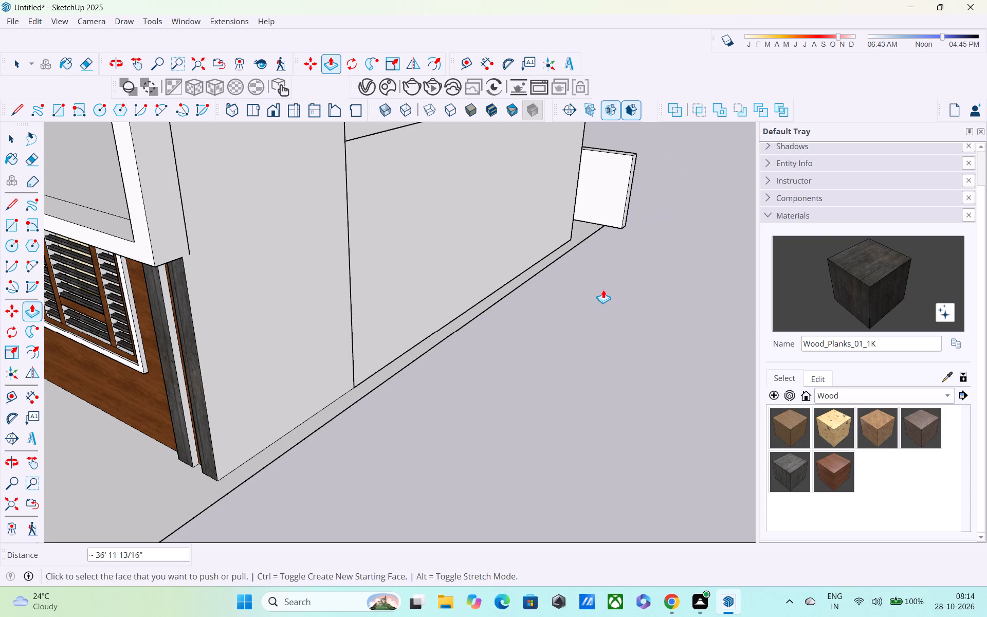
# Draw a vertical line on the rear wall's house-facing side, about 7 1/4" from its far end, up to the top edge.
pyautogui.moveTo(634, 270); pyautogui.dragTo(705, 234, button='middle')
pyautogui.press('l')
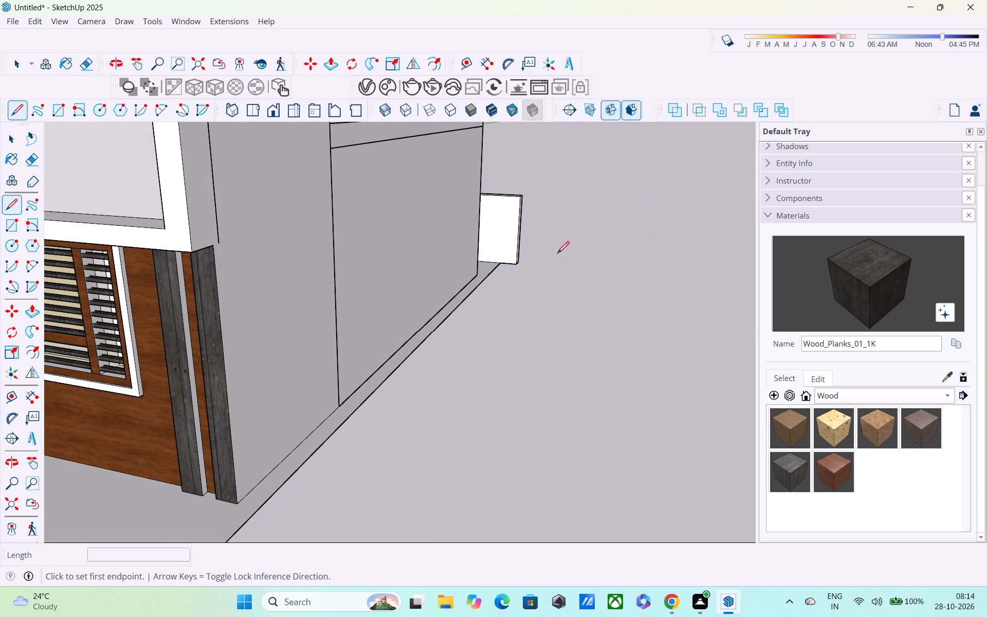
pyautogui.click(519, 266)
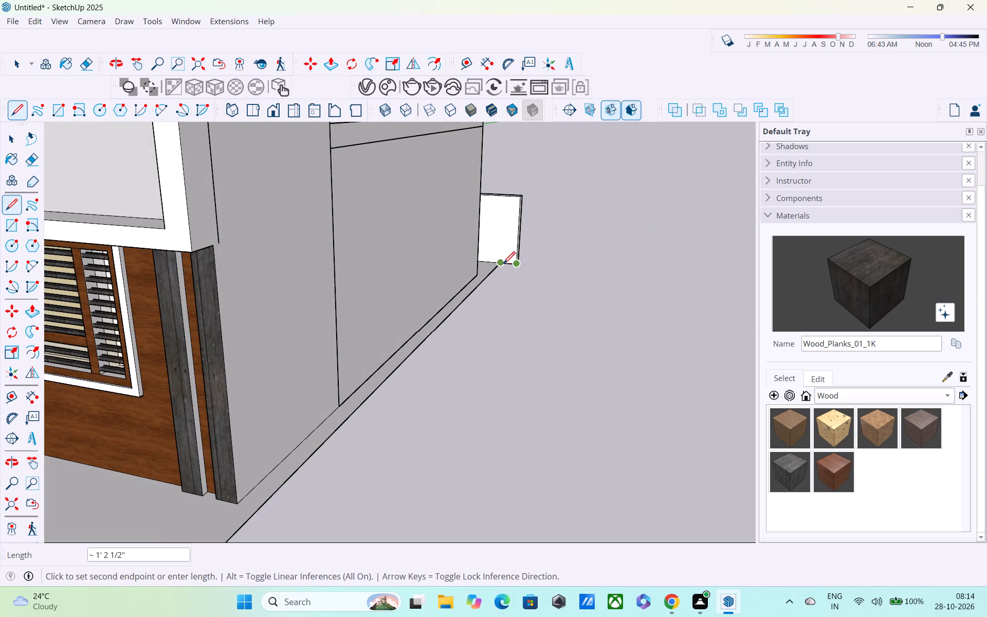
pyautogui.scroll(4, 508, 261)
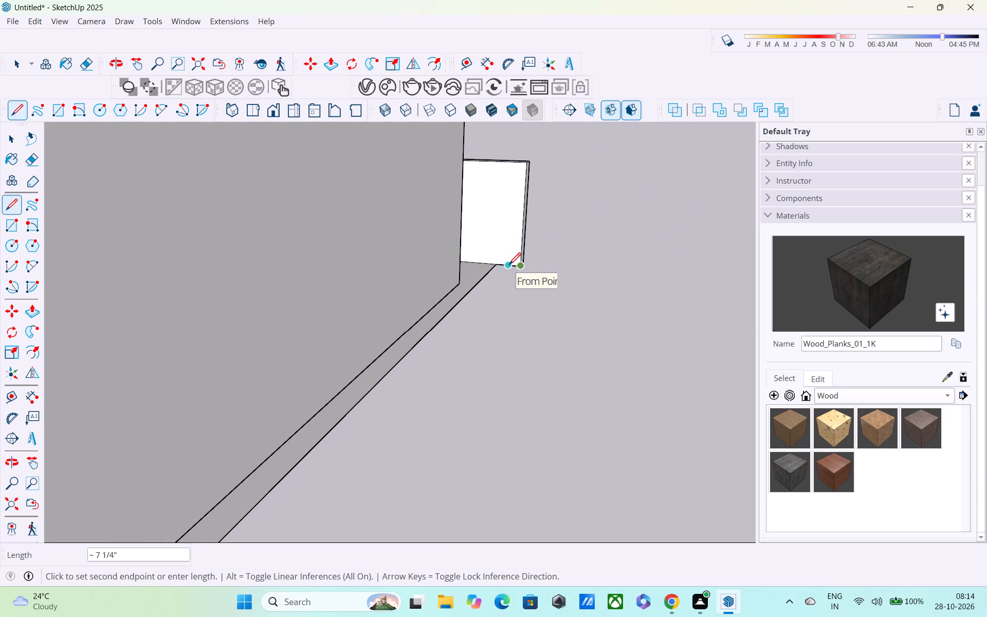
pyautogui.scroll(4, 509, 266)
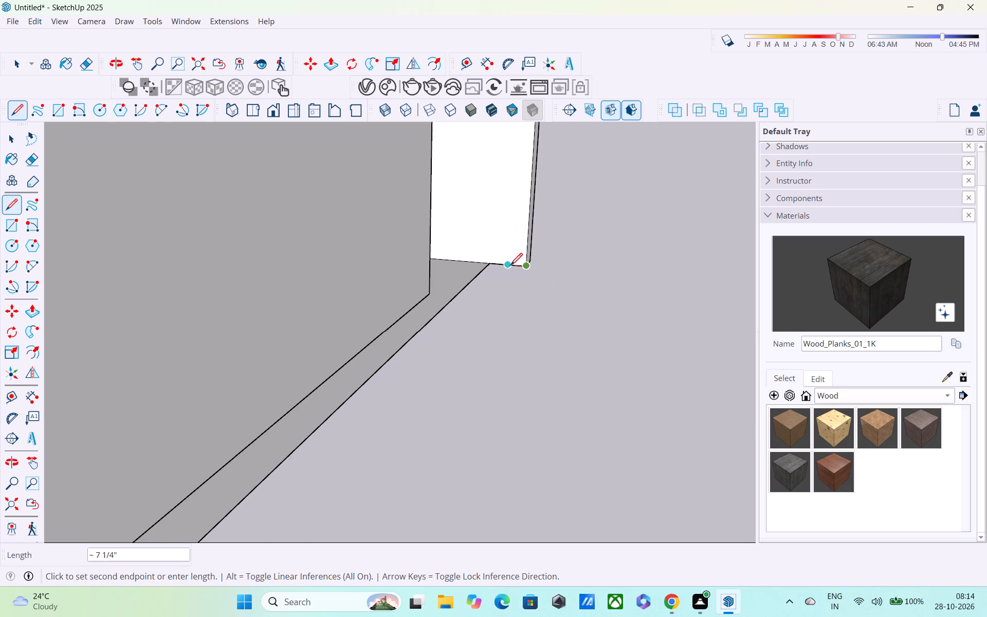
pyautogui.scroll(2, 516, 266)
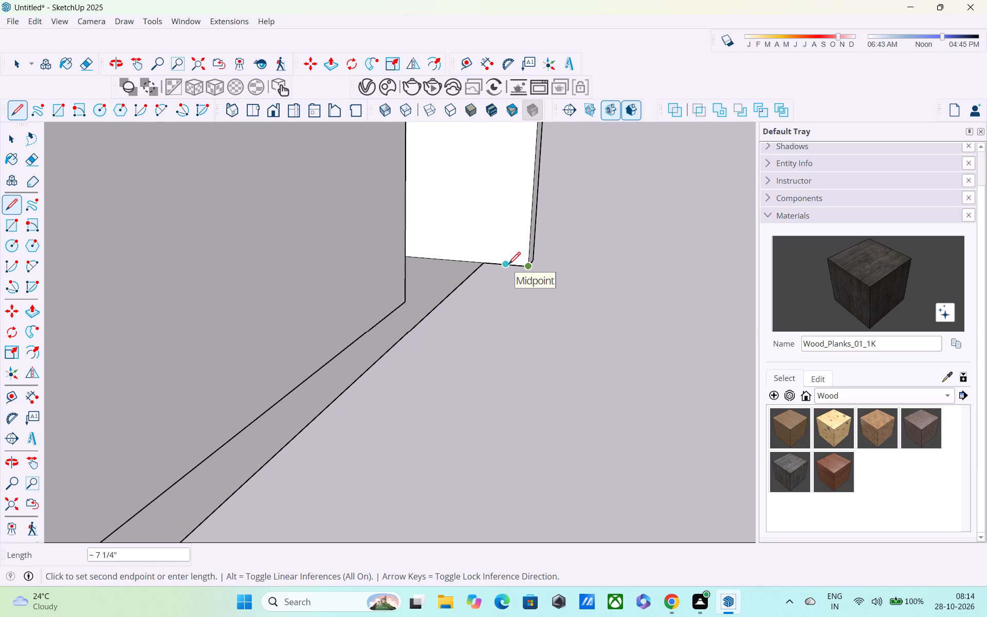
pyautogui.click(508, 265)
pyautogui.click(504, 268)
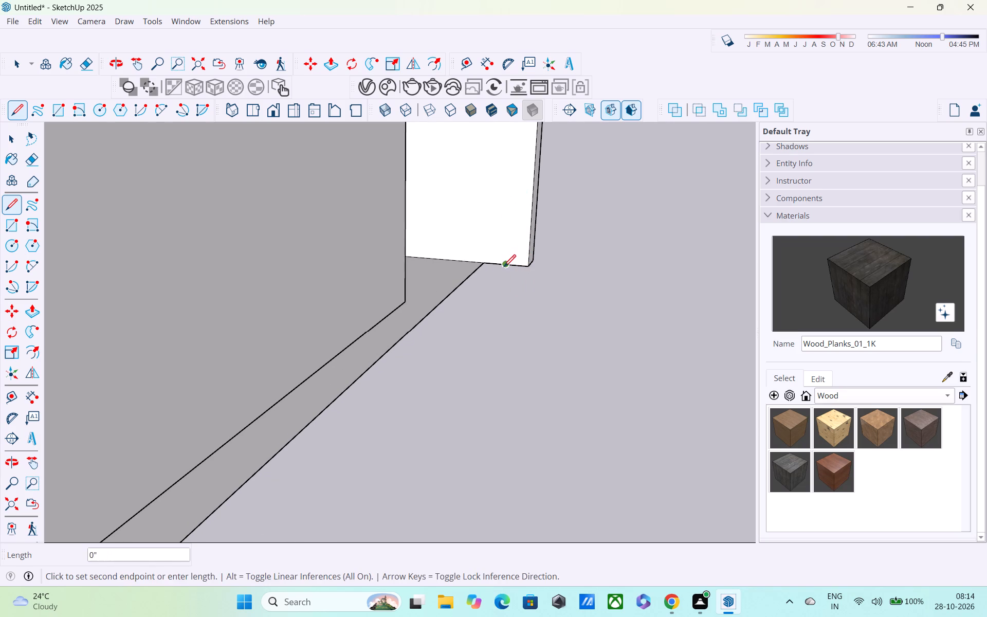
pyautogui.keyDown('shift'); pyautogui.moveTo(512, 213); pyautogui.dragTo(512, 375, button='middle'); pyautogui.keyUp('shift')
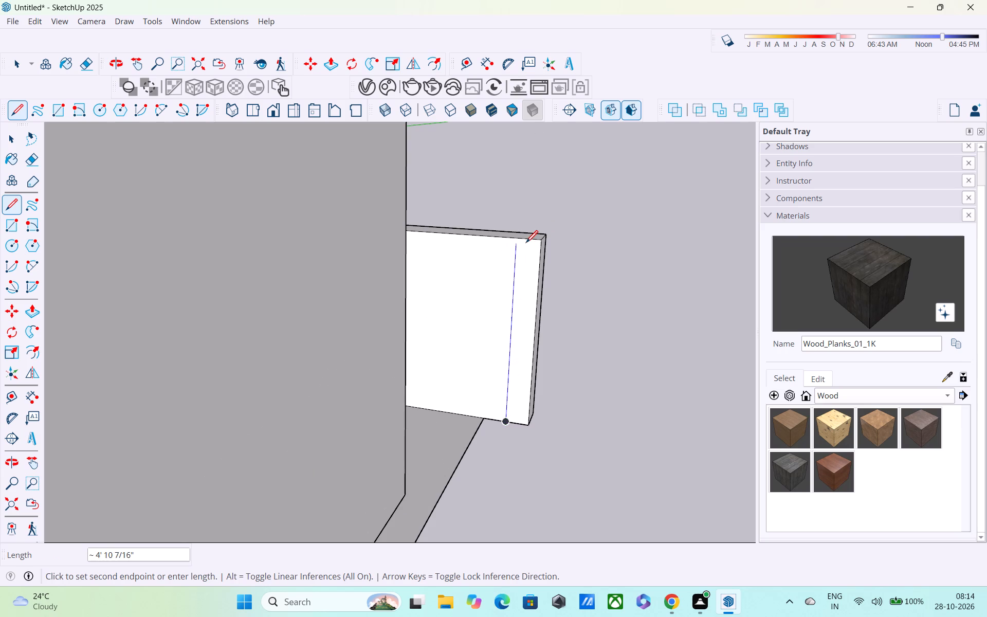
pyautogui.click(520, 240)
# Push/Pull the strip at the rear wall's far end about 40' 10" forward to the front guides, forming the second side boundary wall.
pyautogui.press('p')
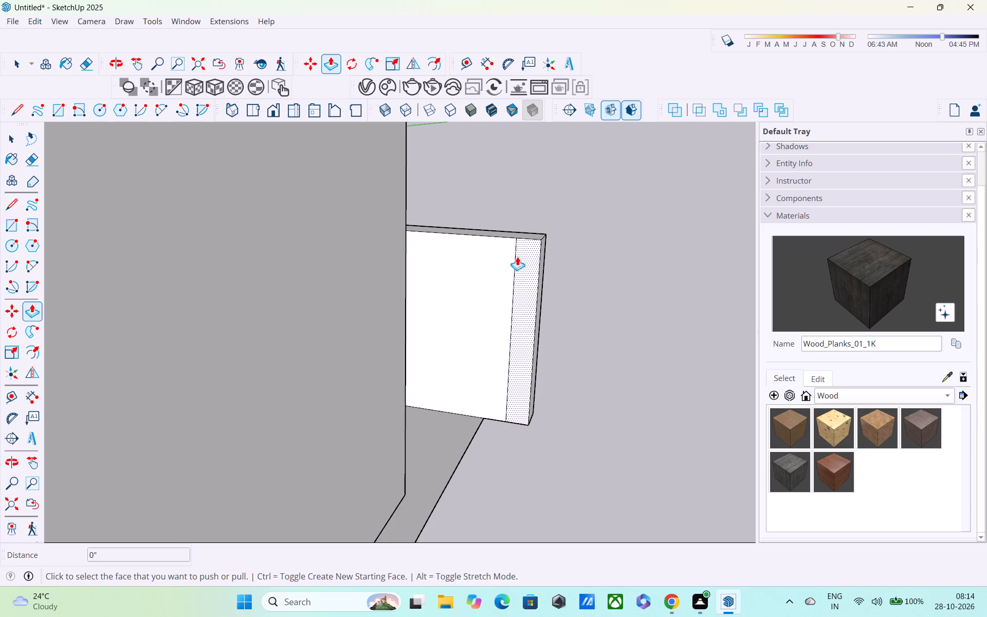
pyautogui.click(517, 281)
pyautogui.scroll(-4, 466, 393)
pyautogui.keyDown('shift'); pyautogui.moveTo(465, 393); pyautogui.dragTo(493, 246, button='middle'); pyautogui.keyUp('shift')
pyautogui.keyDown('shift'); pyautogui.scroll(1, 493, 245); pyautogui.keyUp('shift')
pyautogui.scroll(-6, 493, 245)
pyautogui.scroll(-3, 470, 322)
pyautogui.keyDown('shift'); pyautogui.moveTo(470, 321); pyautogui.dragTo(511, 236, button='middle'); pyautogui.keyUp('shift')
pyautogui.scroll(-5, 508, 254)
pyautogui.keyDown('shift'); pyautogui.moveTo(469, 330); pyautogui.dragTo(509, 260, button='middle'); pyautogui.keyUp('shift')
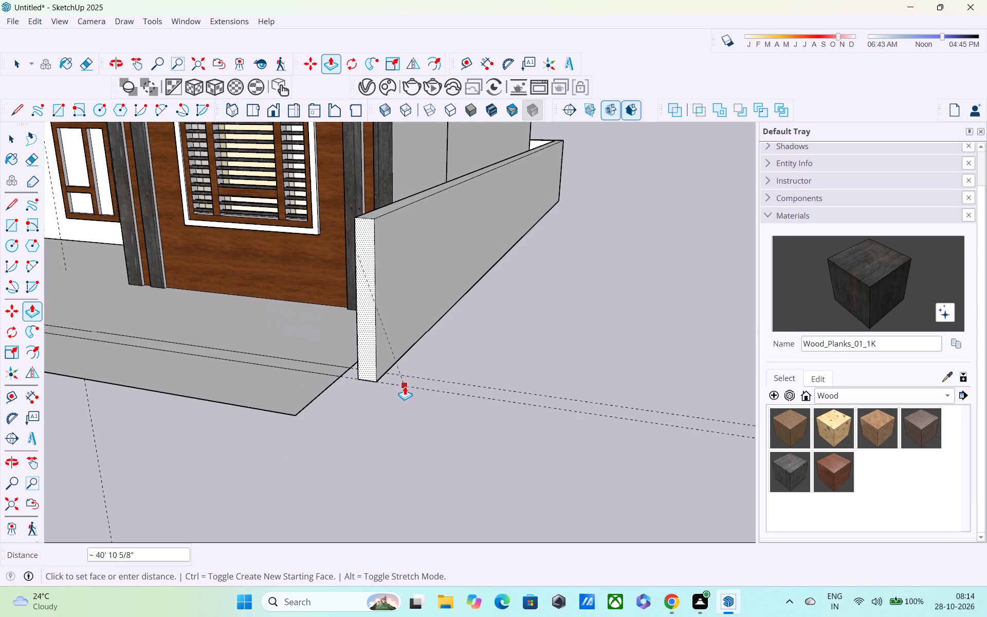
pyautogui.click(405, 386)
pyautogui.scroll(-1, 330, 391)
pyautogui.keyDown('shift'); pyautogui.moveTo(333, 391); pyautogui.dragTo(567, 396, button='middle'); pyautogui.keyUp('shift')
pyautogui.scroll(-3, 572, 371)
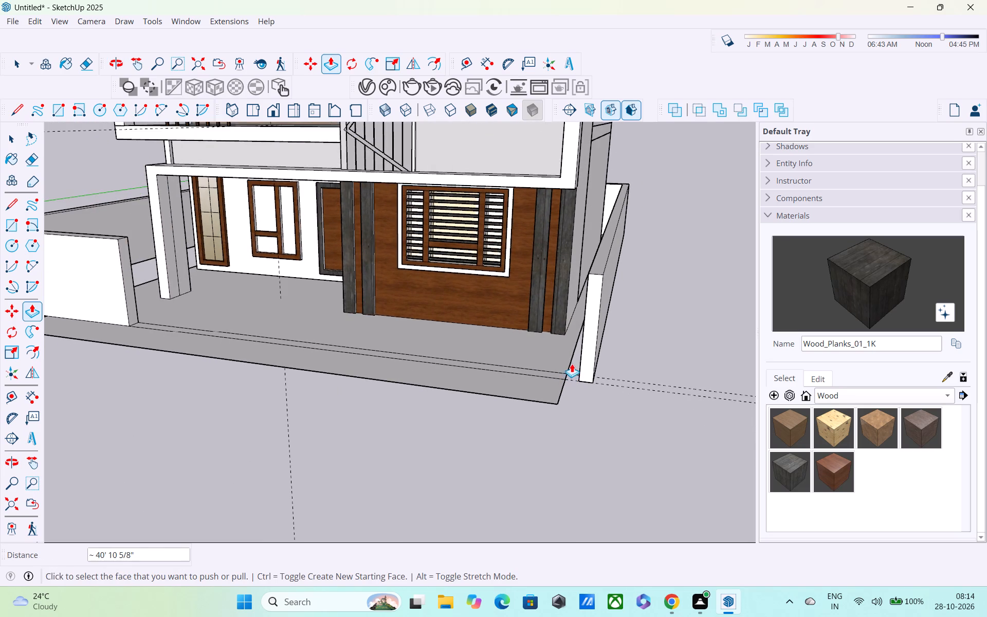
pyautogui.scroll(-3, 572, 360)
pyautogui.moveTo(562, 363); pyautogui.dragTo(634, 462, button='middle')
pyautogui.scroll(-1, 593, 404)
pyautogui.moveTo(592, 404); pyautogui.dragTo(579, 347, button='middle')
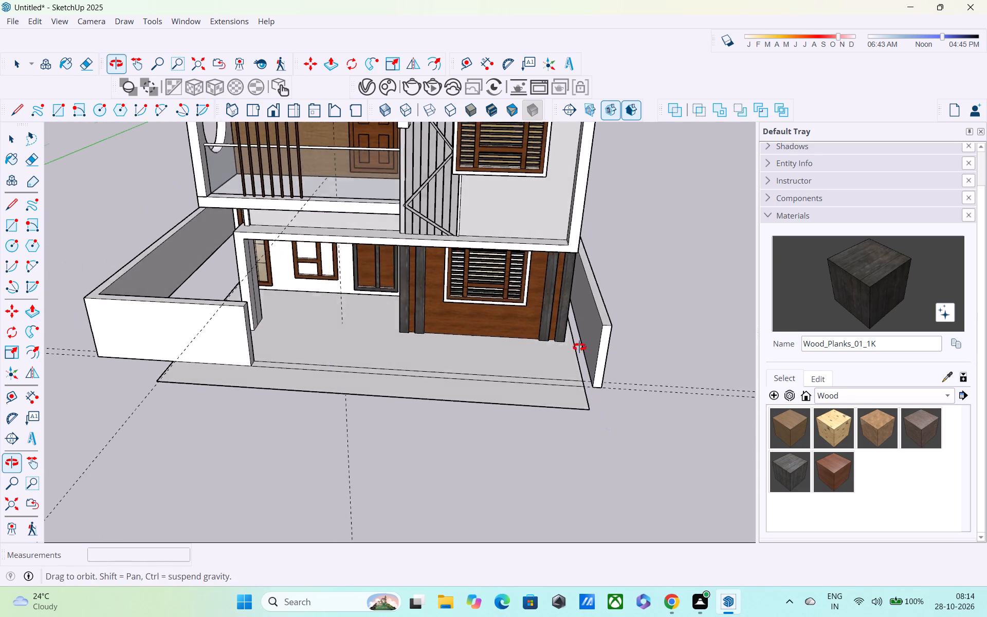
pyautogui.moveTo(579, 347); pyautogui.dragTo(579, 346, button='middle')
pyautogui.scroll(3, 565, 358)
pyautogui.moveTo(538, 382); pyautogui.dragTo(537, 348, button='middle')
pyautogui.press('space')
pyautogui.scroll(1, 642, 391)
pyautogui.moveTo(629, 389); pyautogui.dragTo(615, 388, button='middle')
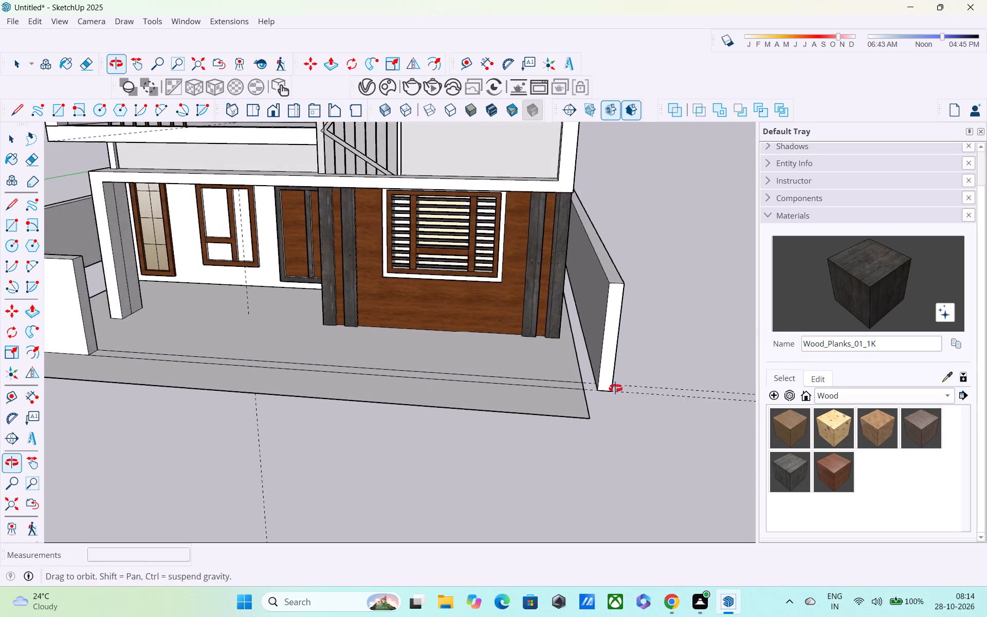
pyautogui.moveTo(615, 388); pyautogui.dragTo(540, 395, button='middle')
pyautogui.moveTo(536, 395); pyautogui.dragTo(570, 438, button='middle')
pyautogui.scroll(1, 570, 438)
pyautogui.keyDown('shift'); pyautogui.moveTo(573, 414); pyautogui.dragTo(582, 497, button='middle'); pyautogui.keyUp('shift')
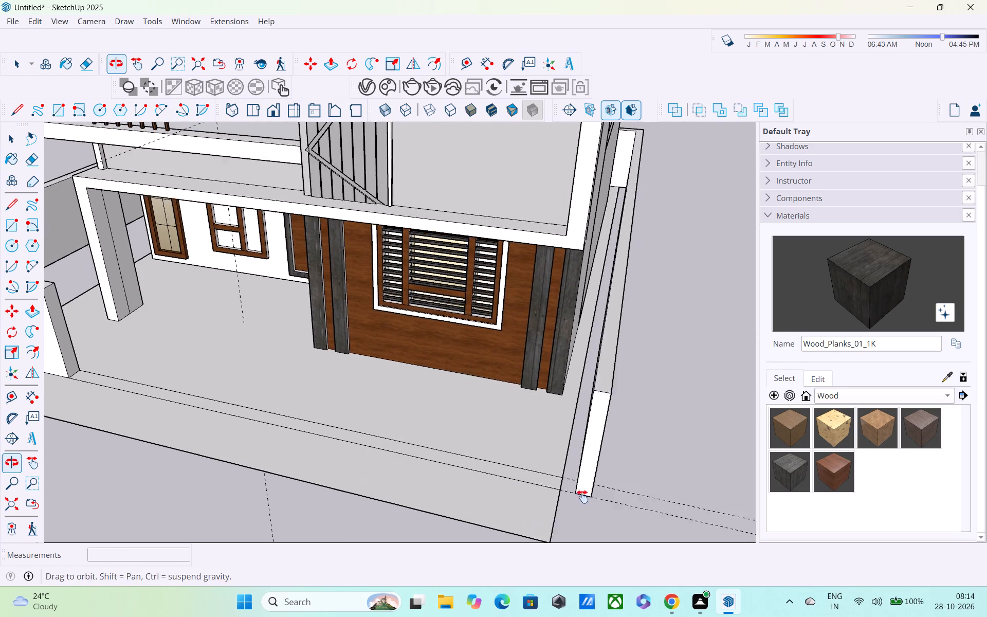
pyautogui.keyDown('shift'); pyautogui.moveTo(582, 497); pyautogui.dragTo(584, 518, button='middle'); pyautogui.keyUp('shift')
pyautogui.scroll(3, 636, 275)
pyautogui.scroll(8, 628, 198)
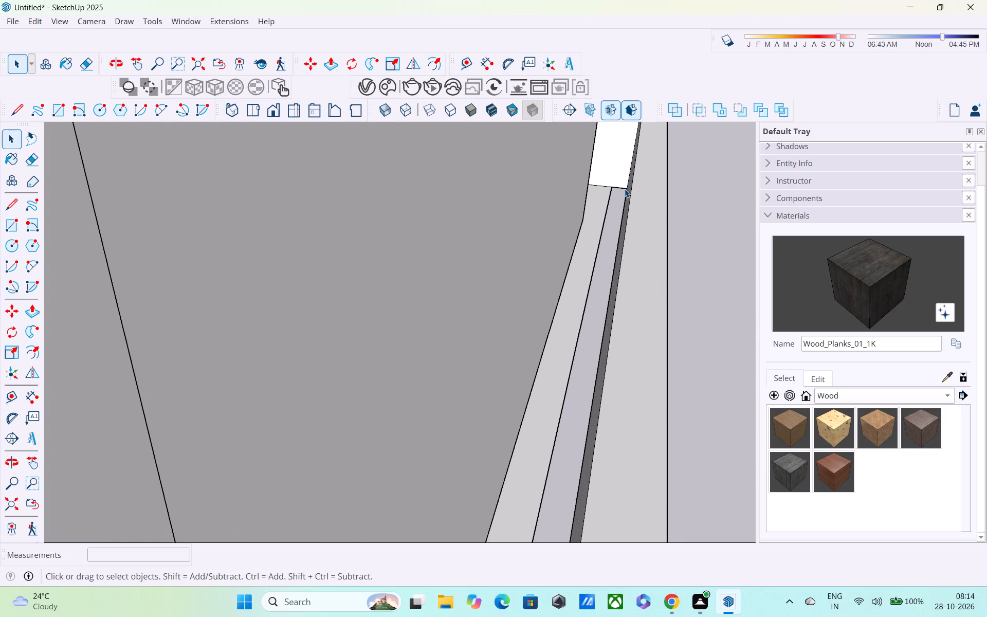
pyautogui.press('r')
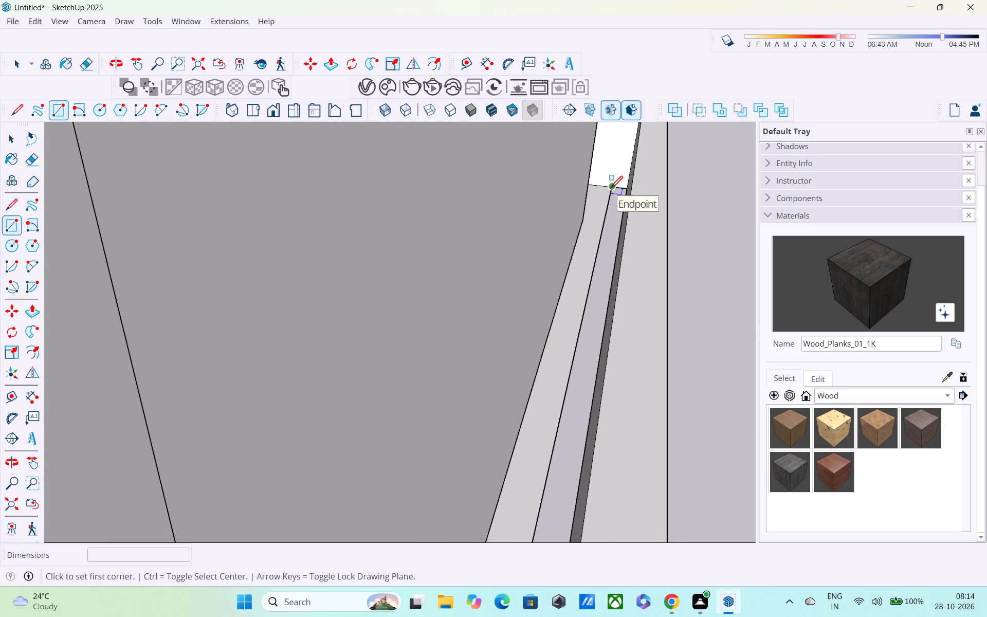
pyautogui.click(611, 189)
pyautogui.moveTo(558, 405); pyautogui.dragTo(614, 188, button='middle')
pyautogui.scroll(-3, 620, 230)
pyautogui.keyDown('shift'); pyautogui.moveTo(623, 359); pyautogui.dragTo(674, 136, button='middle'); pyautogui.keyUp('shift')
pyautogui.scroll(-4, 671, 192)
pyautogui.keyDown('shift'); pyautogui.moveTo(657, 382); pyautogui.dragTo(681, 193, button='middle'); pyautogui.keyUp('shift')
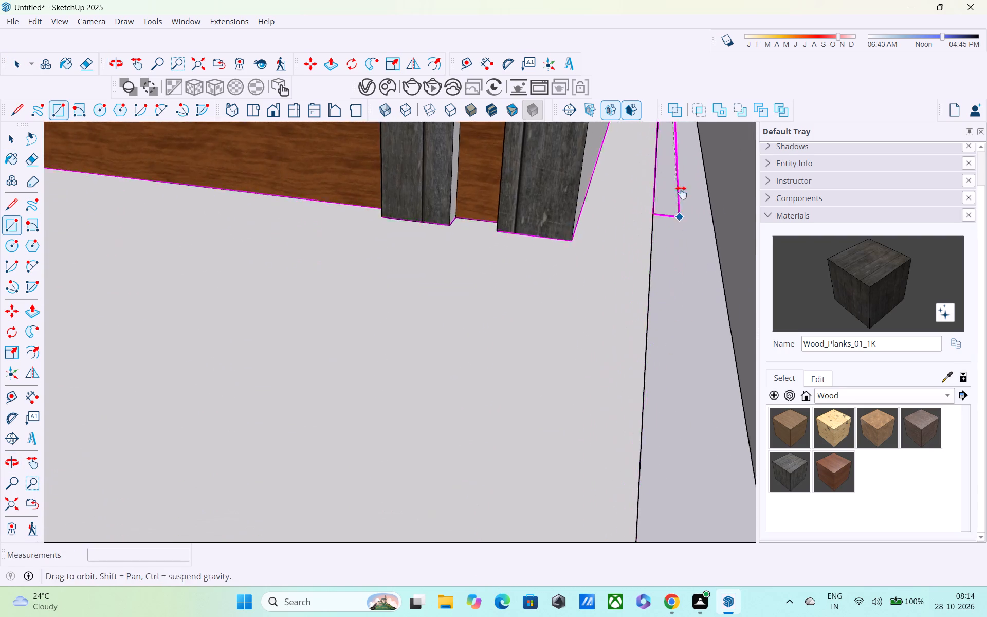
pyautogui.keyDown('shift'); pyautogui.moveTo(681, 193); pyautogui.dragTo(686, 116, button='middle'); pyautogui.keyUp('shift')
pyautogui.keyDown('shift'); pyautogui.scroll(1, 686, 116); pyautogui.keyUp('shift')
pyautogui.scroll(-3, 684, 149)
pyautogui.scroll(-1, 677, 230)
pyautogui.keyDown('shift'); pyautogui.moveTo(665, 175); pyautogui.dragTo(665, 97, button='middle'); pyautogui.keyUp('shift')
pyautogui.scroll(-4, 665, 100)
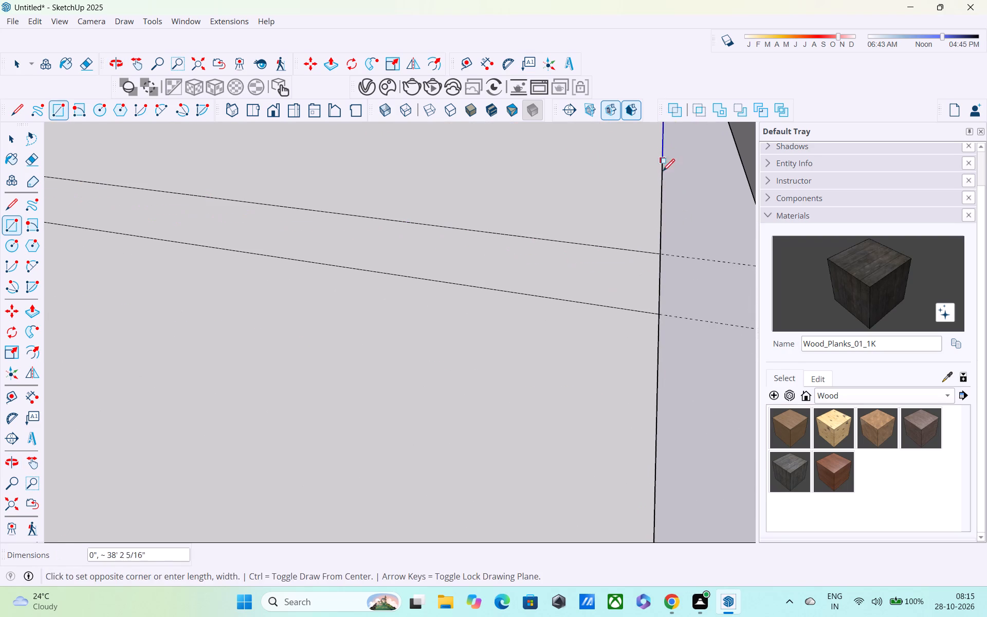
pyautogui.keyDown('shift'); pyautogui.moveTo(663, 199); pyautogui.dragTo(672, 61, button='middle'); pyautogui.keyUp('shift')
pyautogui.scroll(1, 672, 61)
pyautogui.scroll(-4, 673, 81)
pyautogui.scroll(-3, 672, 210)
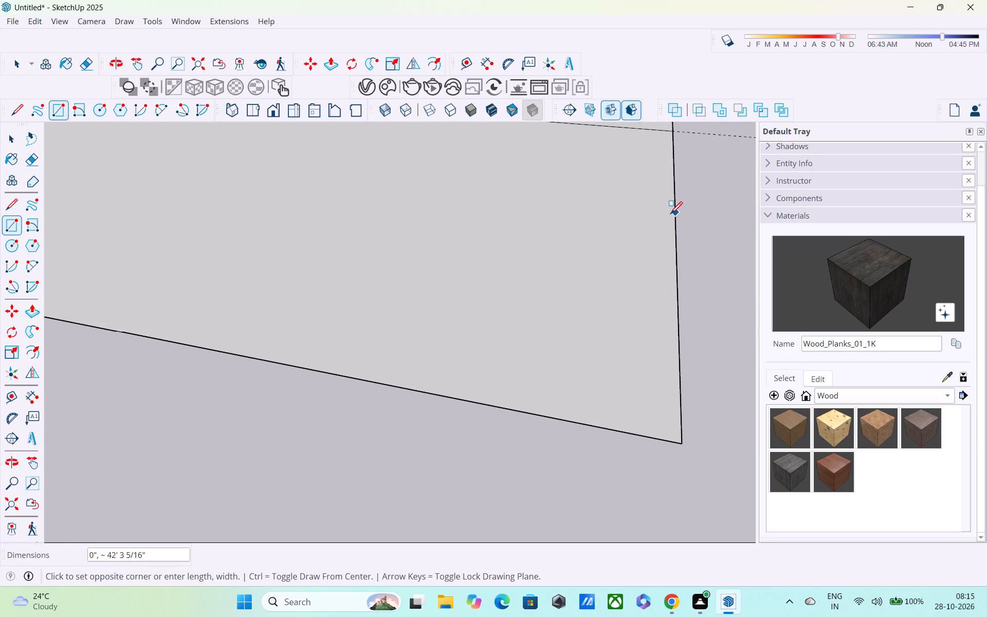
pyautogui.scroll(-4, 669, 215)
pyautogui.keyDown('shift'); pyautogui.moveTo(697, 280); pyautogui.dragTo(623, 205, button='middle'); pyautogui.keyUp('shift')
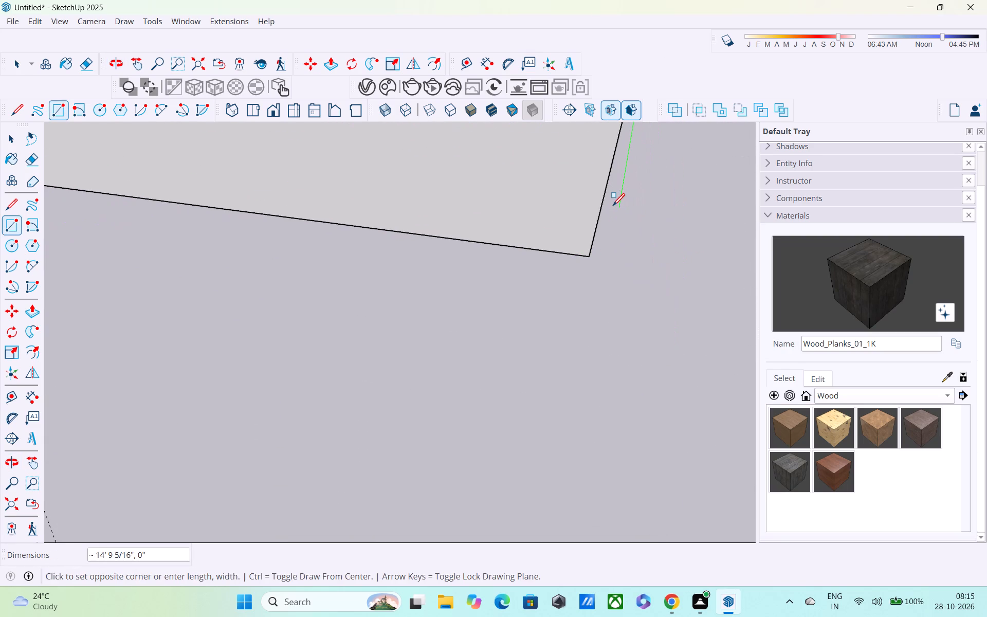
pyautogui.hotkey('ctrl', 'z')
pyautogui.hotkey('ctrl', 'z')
# Undo the front, side and rear boundary walls, back to the bare slab with the strip lines along its front.
pyautogui.scroll(-11, 594, 210)
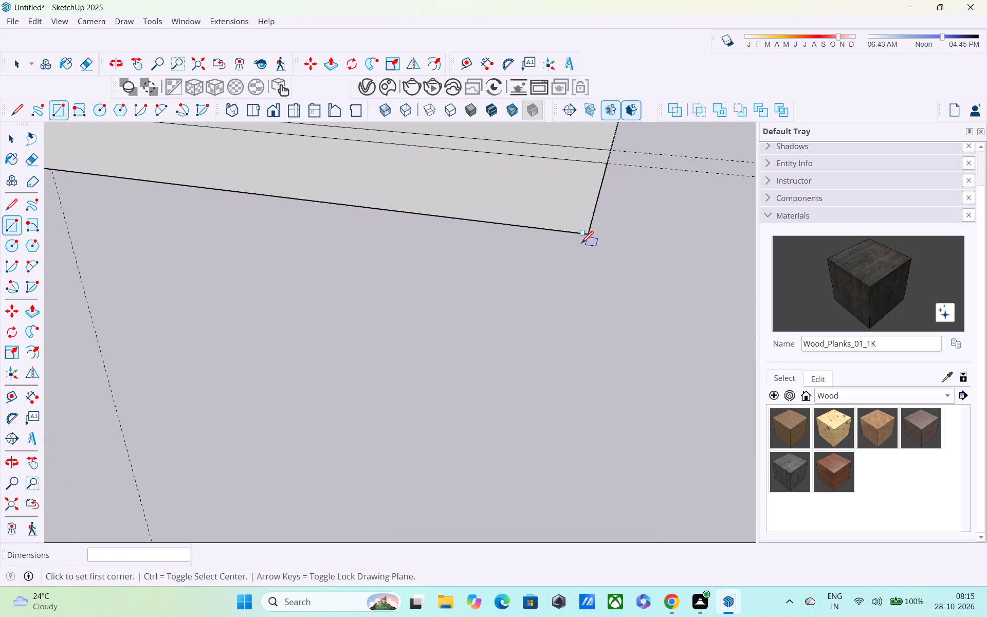
pyautogui.keyDown('shift'); pyautogui.scroll(-2, 581, 261); pyautogui.keyUp('shift')
pyautogui.scroll(1, 583, 321)
pyautogui.scroll(-10, 573, 292)
pyautogui.keyDown('shift'); pyautogui.moveTo(570, 276); pyautogui.dragTo(584, 413, button='middle'); pyautogui.keyUp('shift')
pyautogui.scroll(1, 584, 413)
pyautogui.scroll(-5, 574, 328)
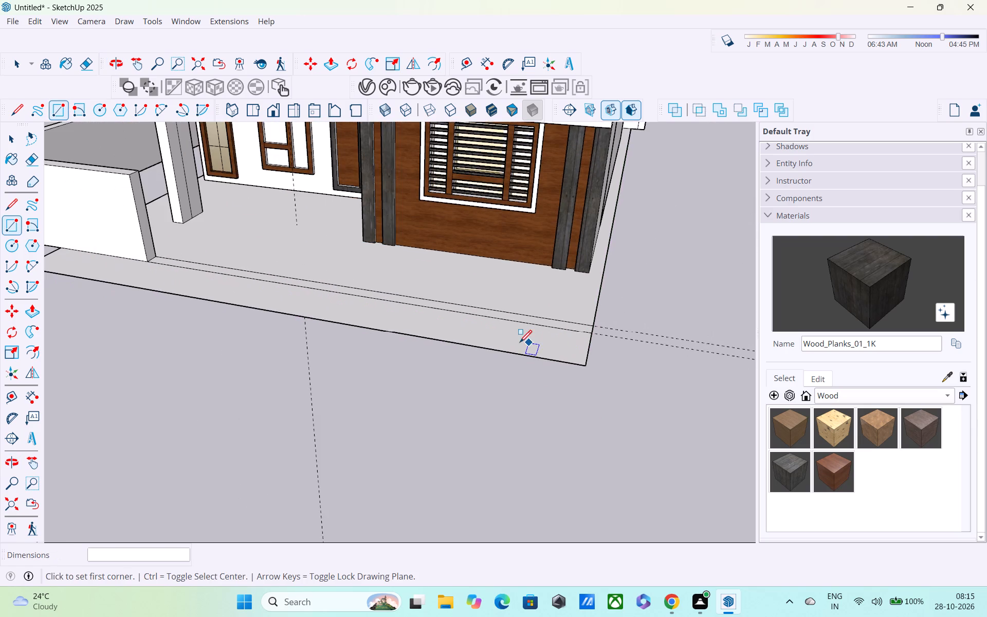
pyautogui.moveTo(515, 361); pyautogui.dragTo(518, 395, button='middle')
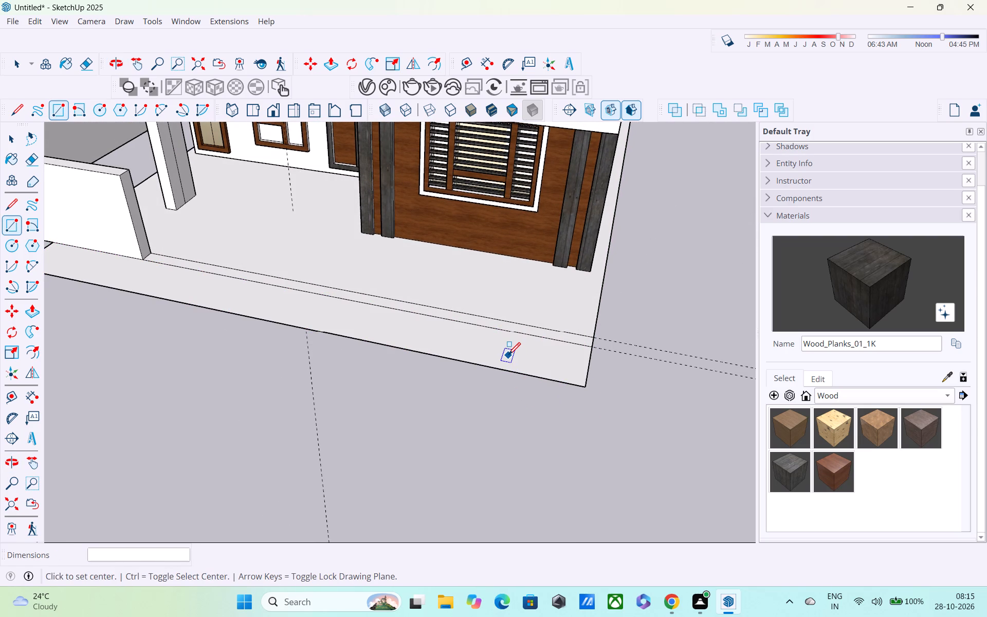
pyautogui.hotkey('ctrl', 'z')
pyautogui.hotkey('ctrl', 'z')
pyautogui.hotkey('ctrl', 'z')
pyautogui.hotkey('ctrl', 'z')
pyautogui.hotkey('ctrl', 'z')
pyautogui.hotkey('ctrl', 'z')
pyautogui.hotkey('ctrl', 'z')
pyautogui.hotkey('ctrl', 'z')
pyautogui.hotkey('ctrl', 'z')
pyautogui.hotkey('ctrl', 'z')
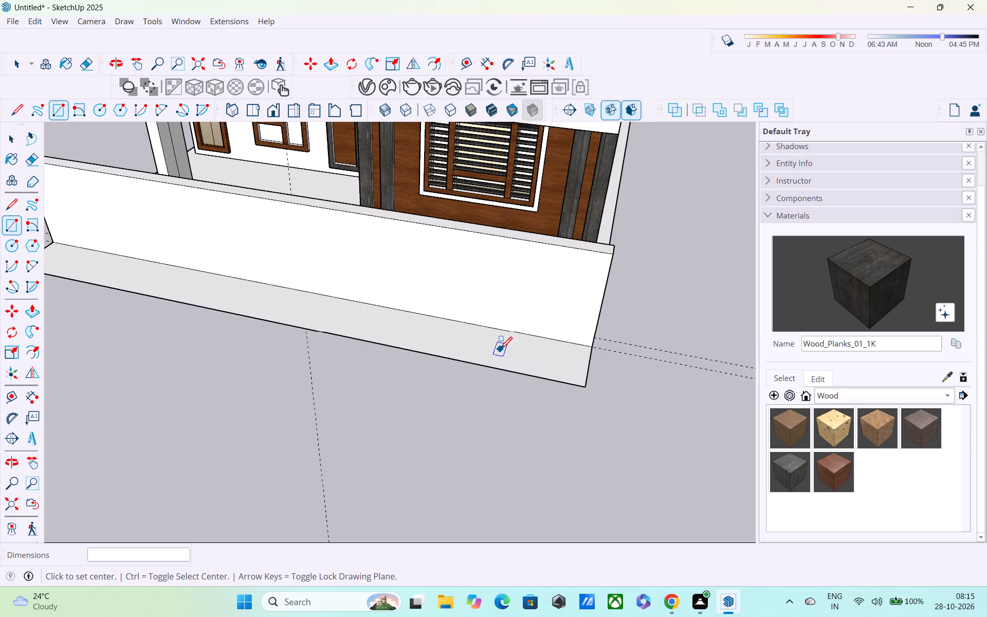
pyautogui.hotkey('ctrl', 'z')
pyautogui.scroll(-3, 493, 350)
pyautogui.press('space')
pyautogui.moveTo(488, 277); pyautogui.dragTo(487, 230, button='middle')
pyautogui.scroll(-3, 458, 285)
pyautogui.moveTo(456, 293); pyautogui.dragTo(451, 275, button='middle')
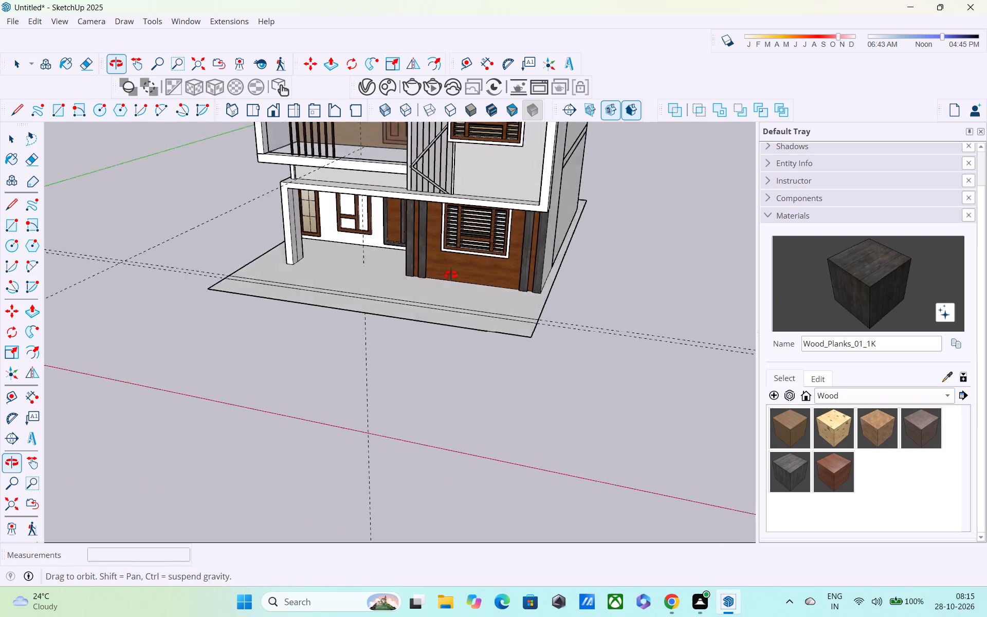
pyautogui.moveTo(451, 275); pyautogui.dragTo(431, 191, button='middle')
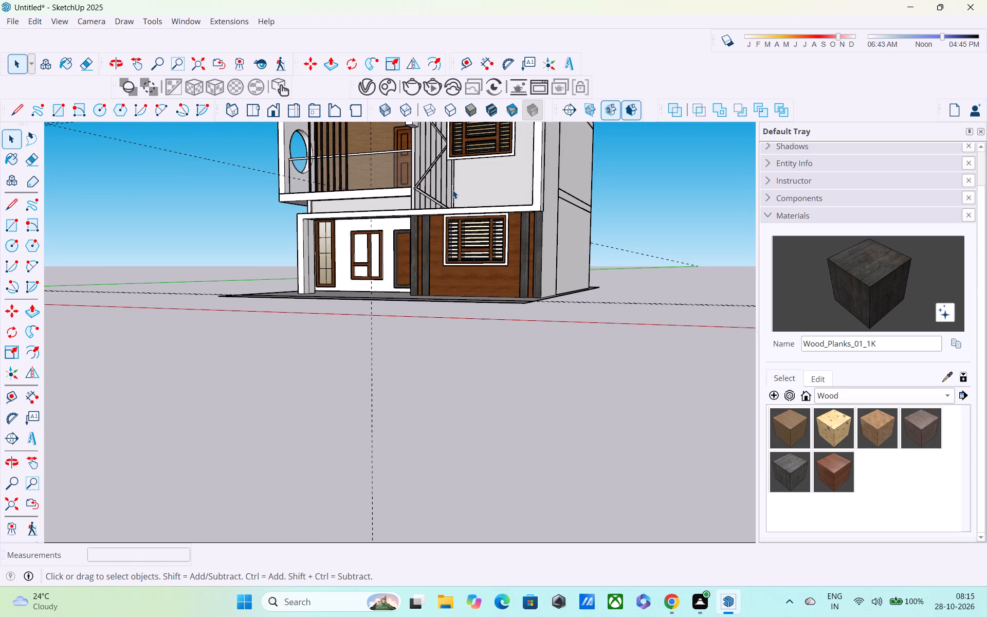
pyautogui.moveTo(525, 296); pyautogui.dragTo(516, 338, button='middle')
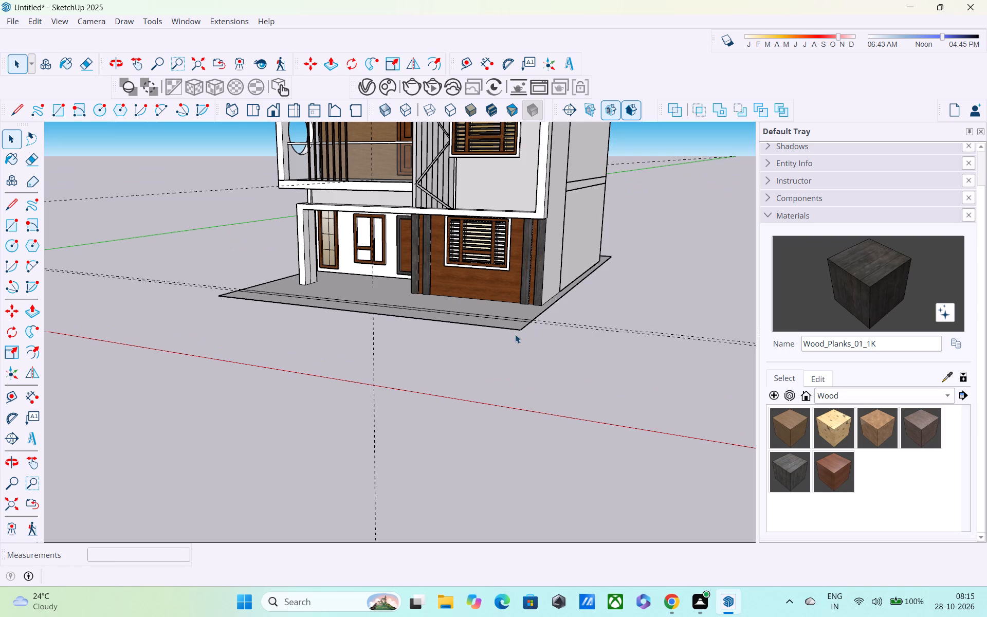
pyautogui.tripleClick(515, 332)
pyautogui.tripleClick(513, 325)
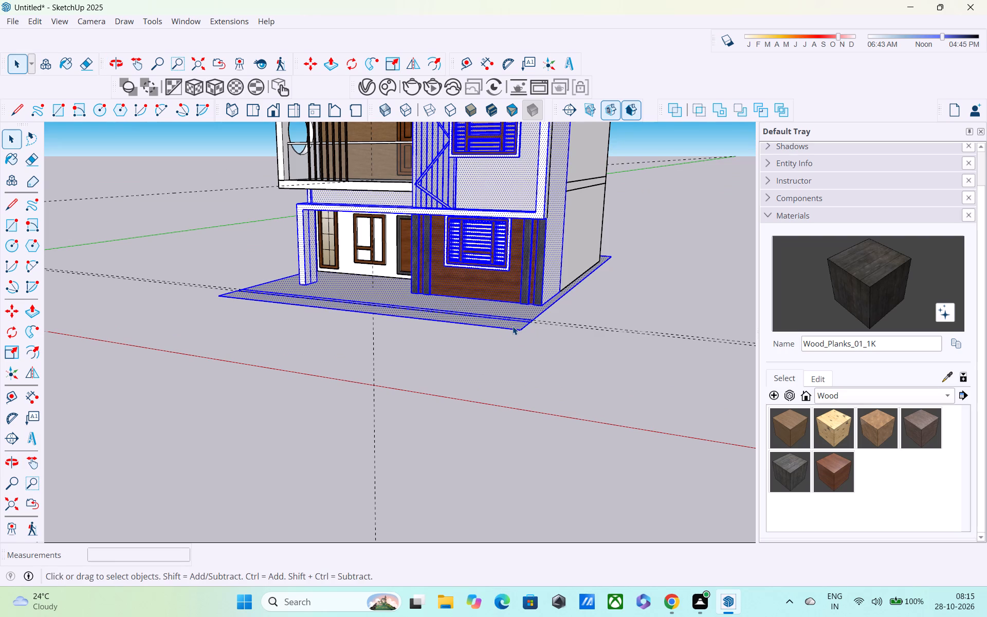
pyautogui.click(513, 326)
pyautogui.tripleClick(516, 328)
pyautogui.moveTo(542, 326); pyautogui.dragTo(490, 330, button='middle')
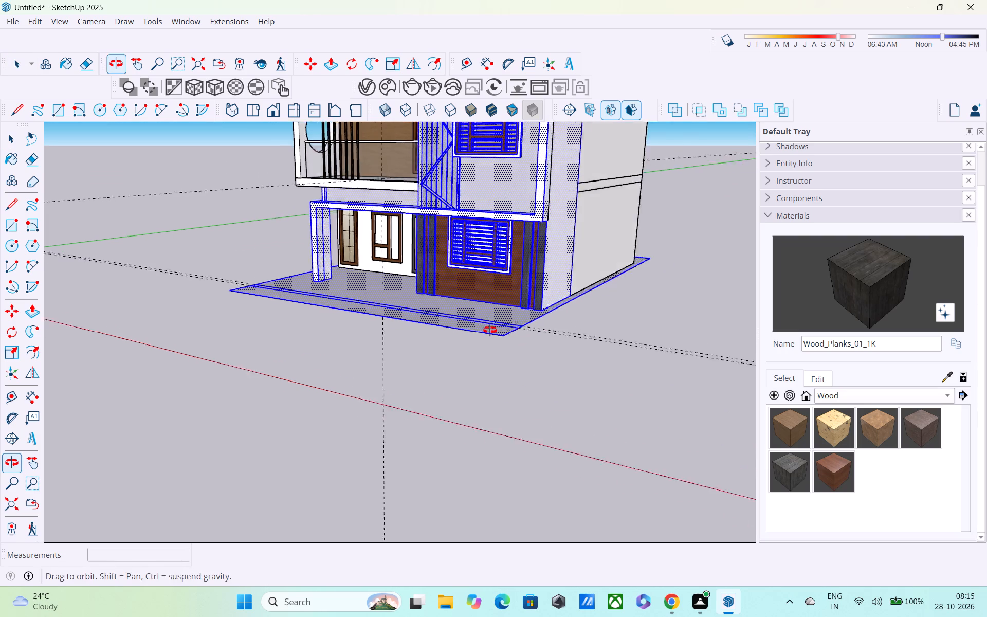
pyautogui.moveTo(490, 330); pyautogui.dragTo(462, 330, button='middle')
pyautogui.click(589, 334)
# Select the ground slab's faces and edges, including the front strip, and copy them onto the open ground beside the house.
pyautogui.scroll(8, 510, 328)
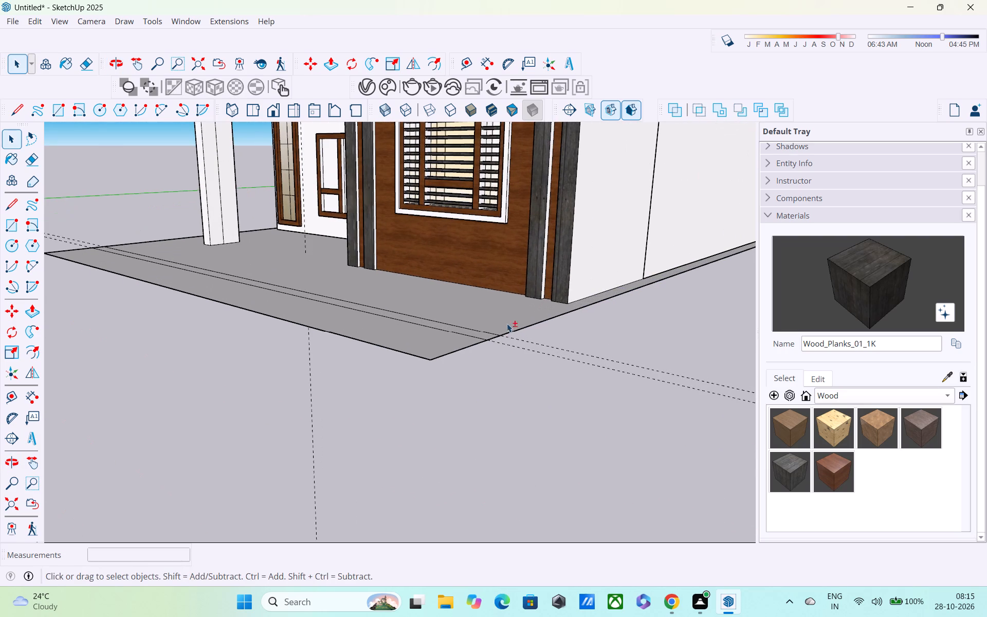
pyautogui.keyDown('shift'); pyautogui.click(495, 322); pyautogui.keyUp('shift')
pyautogui.keyDown('shift'); pyautogui.click(464, 347); pyautogui.keyUp('shift')
pyautogui.keyDown('shift'); pyautogui.click(446, 343); pyautogui.keyUp('shift')
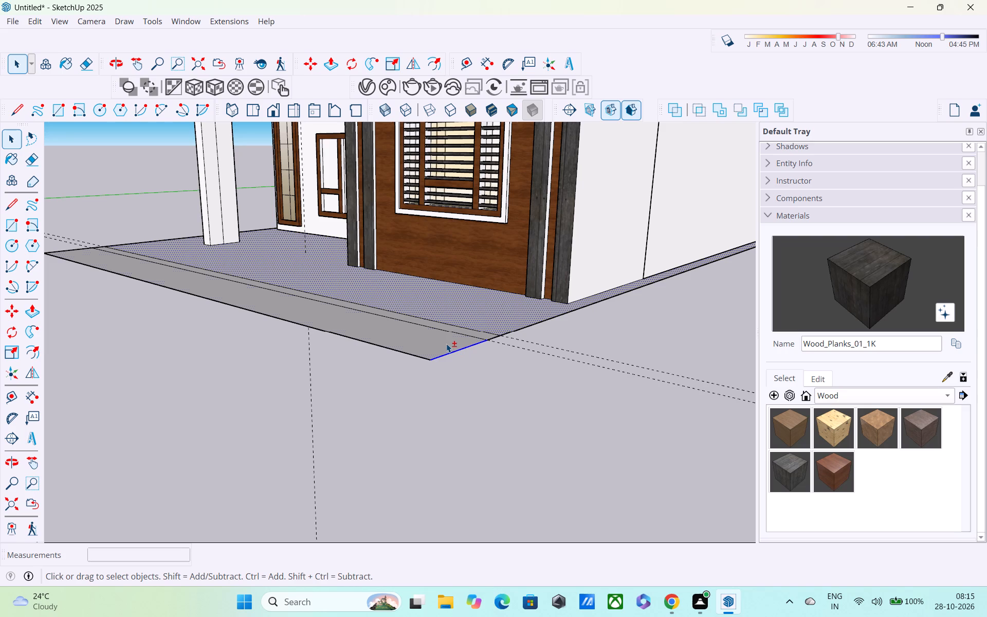
pyautogui.keyDown('shift'); pyautogui.doubleClick(482, 335); pyautogui.keyUp('shift')
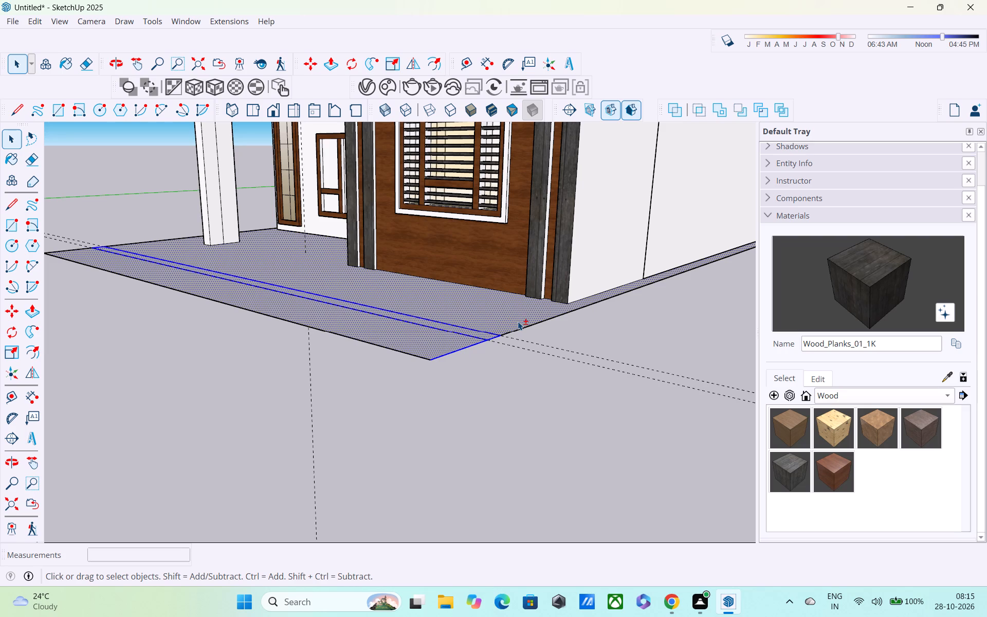
pyautogui.keyDown('shift'); pyautogui.doubleClick(518, 321); pyautogui.keyUp('shift')
pyautogui.keyDown('shift'); pyautogui.doubleClick(518, 328); pyautogui.keyUp('shift')
pyautogui.keyDown('shift'); pyautogui.moveTo(521, 328); pyautogui.dragTo(569, 394, button='middle'); pyautogui.keyUp('shift')
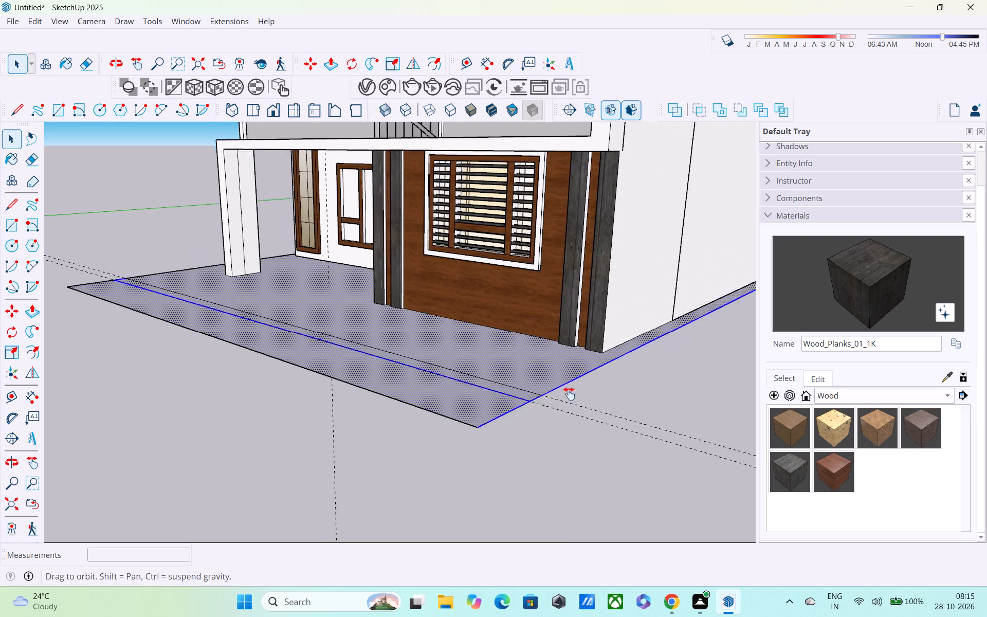
pyautogui.keyDown('shift'); pyautogui.moveTo(569, 394); pyautogui.dragTo(595, 407, button='middle'); pyautogui.keyUp('shift')
pyautogui.moveTo(405, 364); pyautogui.dragTo(787, 433, button='middle')
pyautogui.keyDown('shift'); pyautogui.click(452, 430); pyautogui.keyUp('shift')
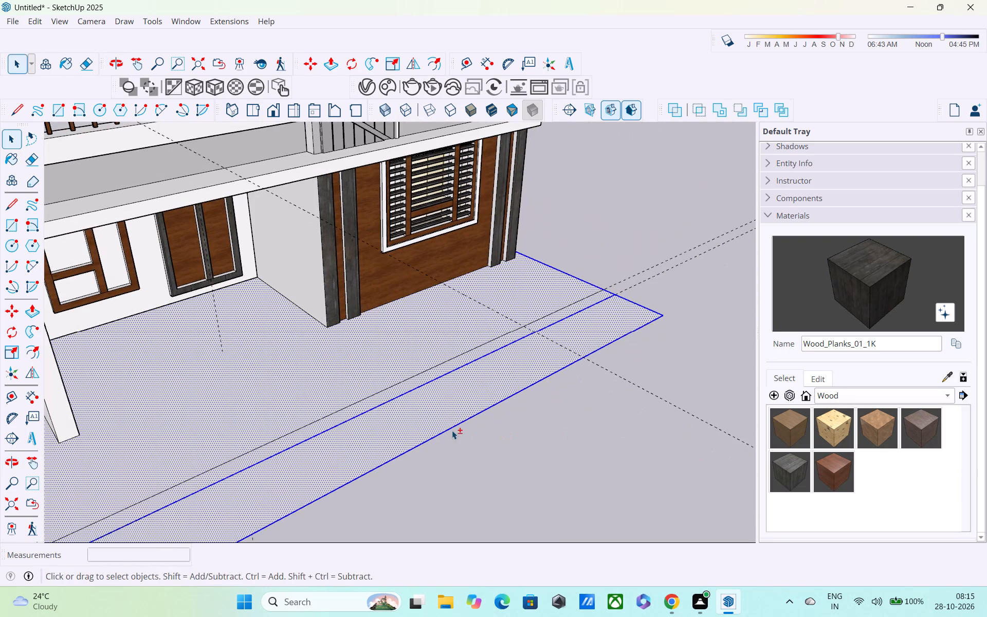
pyautogui.keyDown('shift'); pyautogui.moveTo(388, 391); pyautogui.dragTo(694, 331, button='middle'); pyautogui.keyUp('shift')
pyautogui.keyDown('shift'); pyautogui.moveTo(655, 349); pyautogui.dragTo(610, 168, button='middle'); pyautogui.keyUp('shift')
pyautogui.moveTo(518, 286); pyautogui.dragTo(428, 318, button='middle')
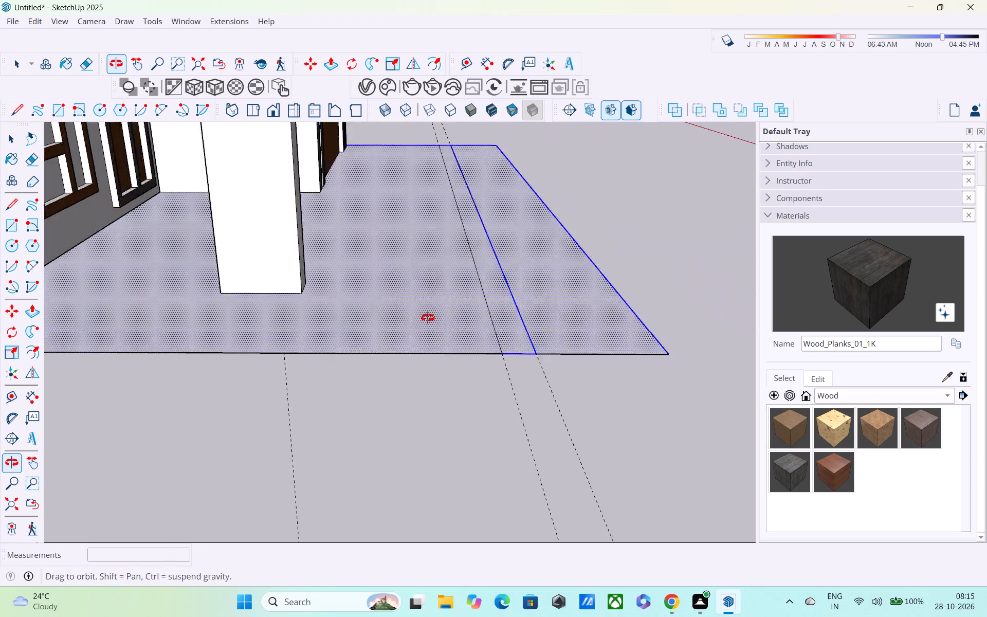
pyautogui.moveTo(428, 318); pyautogui.dragTo(253, 319, button='middle')
pyautogui.press('m')
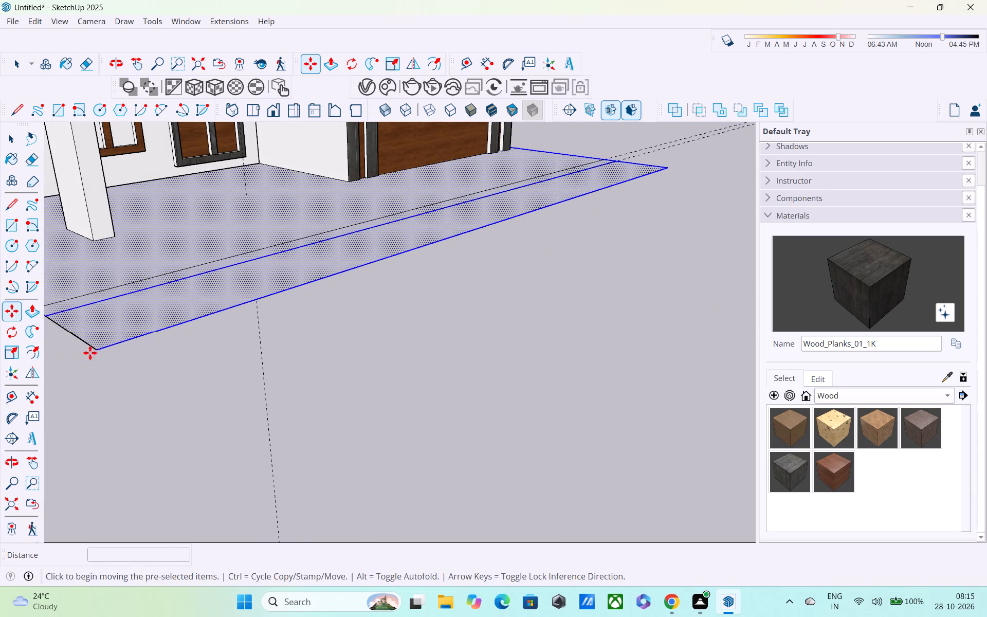
pyautogui.click(93, 352)
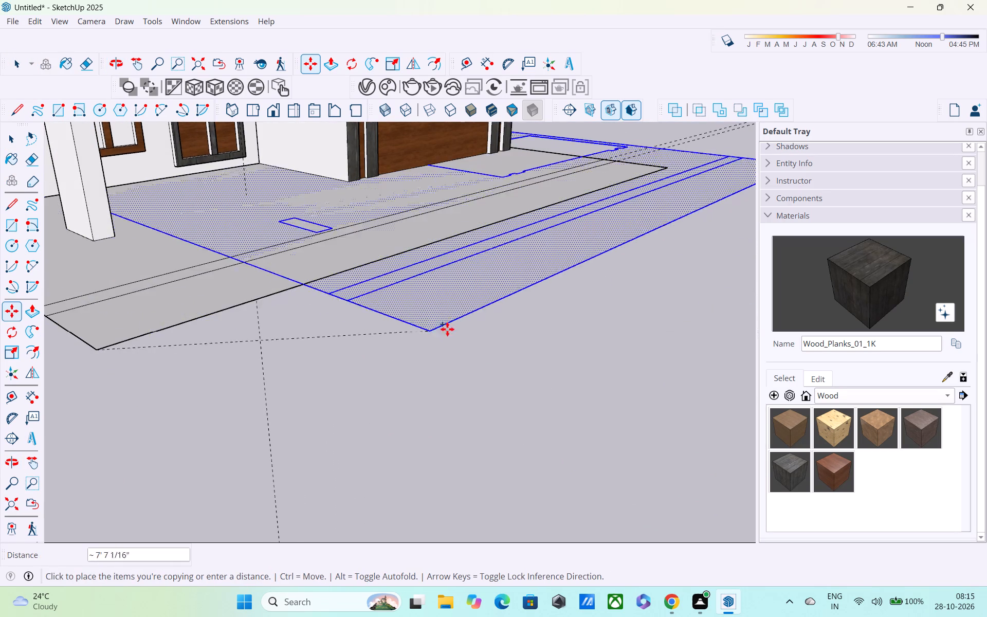
pyautogui.scroll(-2, 453, 328)
pyautogui.keyDown('shift'); pyautogui.moveTo(558, 334); pyautogui.dragTo(0, 371, button='middle'); pyautogui.keyUp('shift')
pyautogui.keyDown('shift'); pyautogui.moveTo(440, 328); pyautogui.dragTo(307, 435, button='middle'); pyautogui.keyUp('shift')
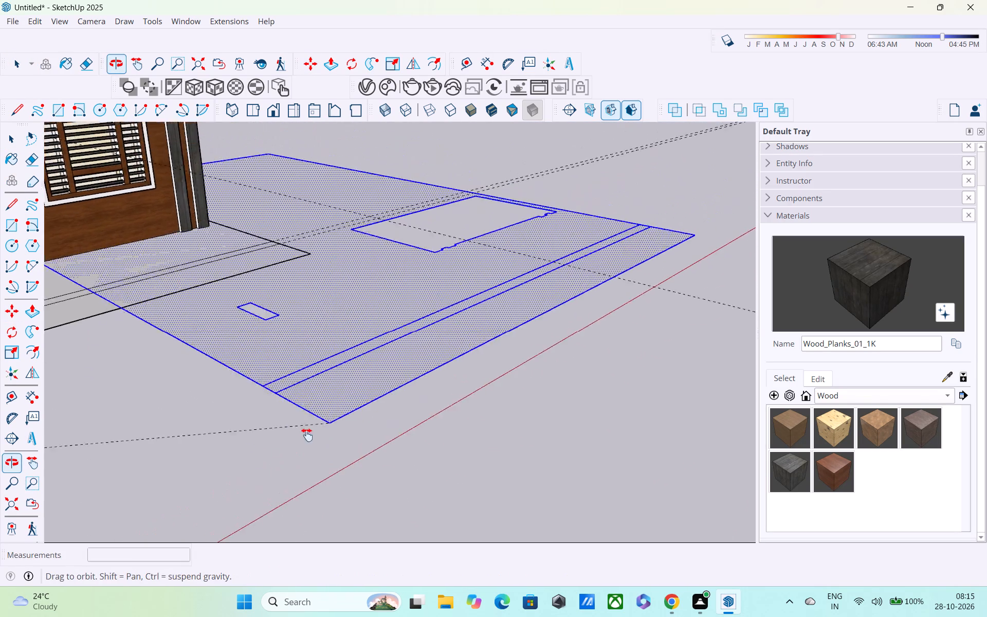
pyautogui.keyDown('shift'); pyautogui.moveTo(307, 435); pyautogui.dragTo(115, 523, button='middle'); pyautogui.keyUp('shift')
pyautogui.scroll(-2, 484, 351)
pyautogui.moveTo(496, 342); pyautogui.dragTo(368, 359, button='middle')
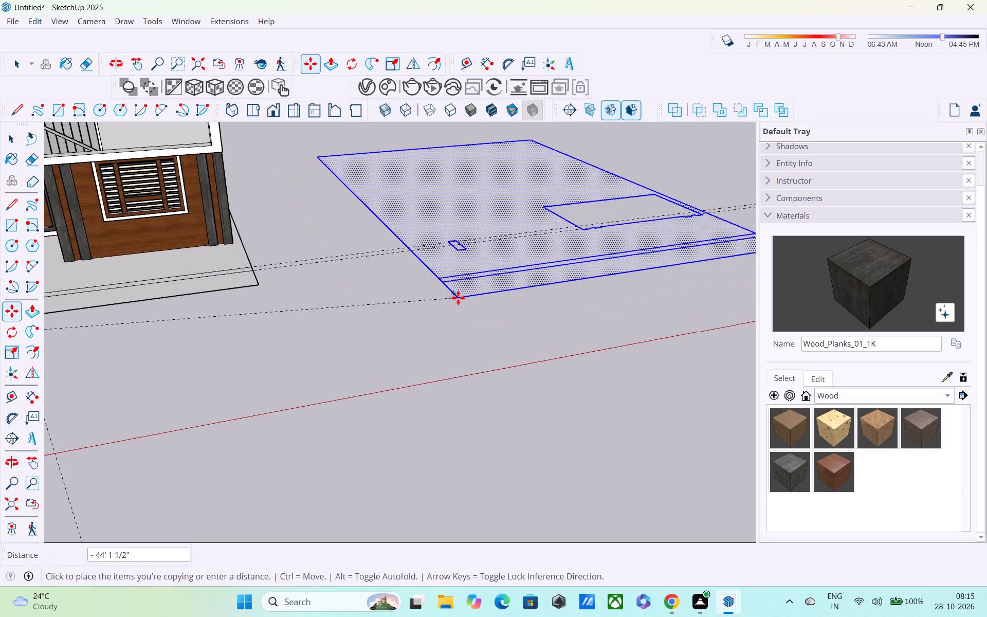
pyautogui.click(437, 274)
pyautogui.moveTo(499, 305); pyautogui.dragTo(418, 343, button='middle')
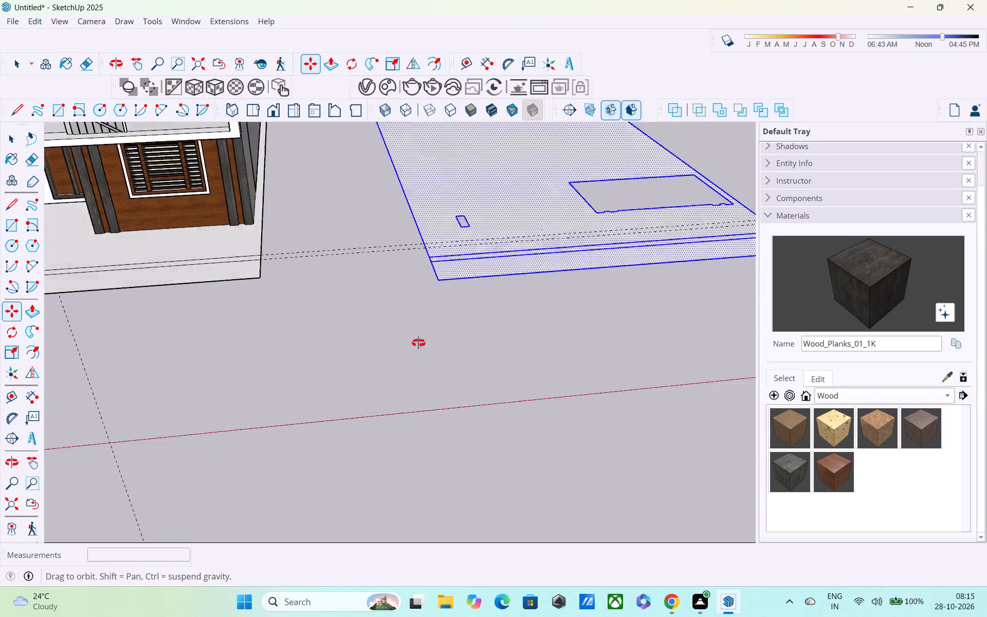
pyautogui.moveTo(418, 343); pyautogui.dragTo(363, 343, button='middle')
pyautogui.press('space')
# Erase the large notched opening's outline from the slab copy, along with the two guide lines crossing the slab near its front.
pyautogui.scroll(-2, 483, 296)
pyautogui.keyDown('shift'); pyautogui.moveTo(484, 296); pyautogui.dragTo(233, 380, button='middle'); pyautogui.keyUp('shift')
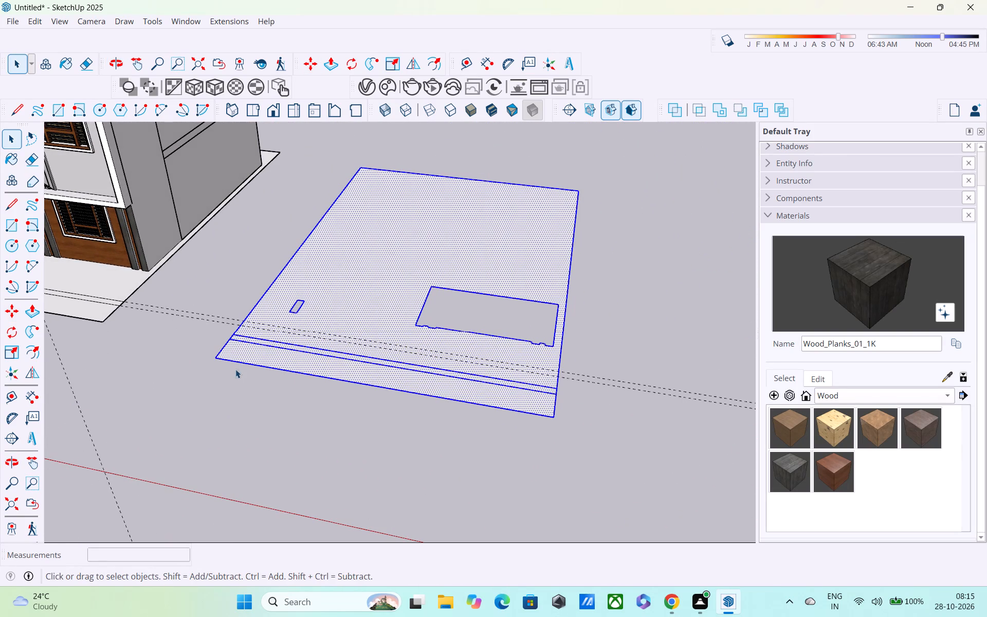
pyautogui.press('e')
pyautogui.moveTo(480, 245); pyautogui.dragTo(463, 317)
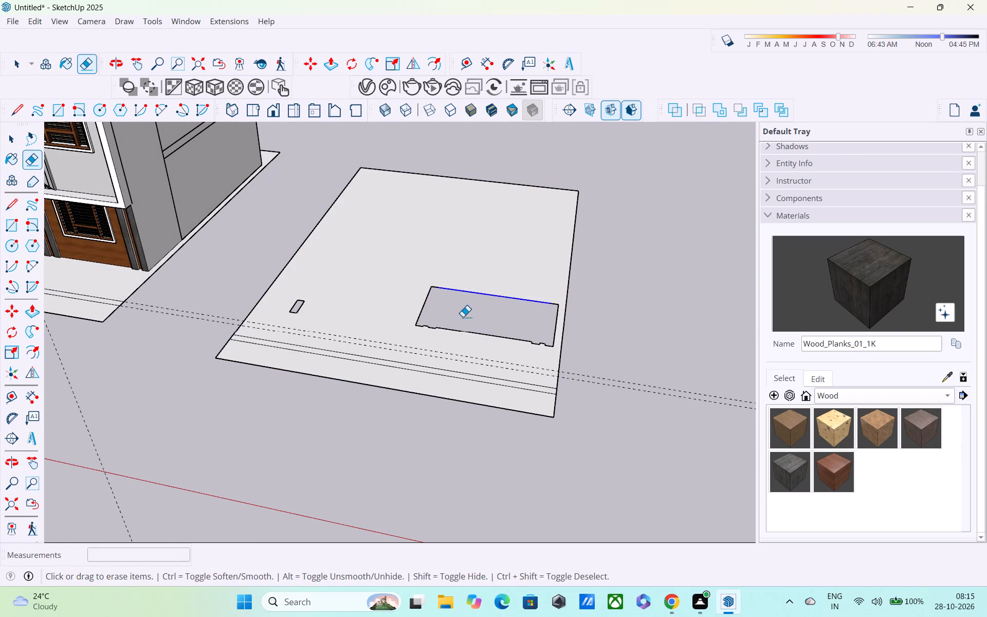
pyautogui.moveTo(463, 317); pyautogui.dragTo(454, 330)
pyautogui.moveTo(433, 284); pyautogui.dragTo(423, 345)
pyautogui.moveTo(295, 298); pyautogui.dragTo(293, 314)
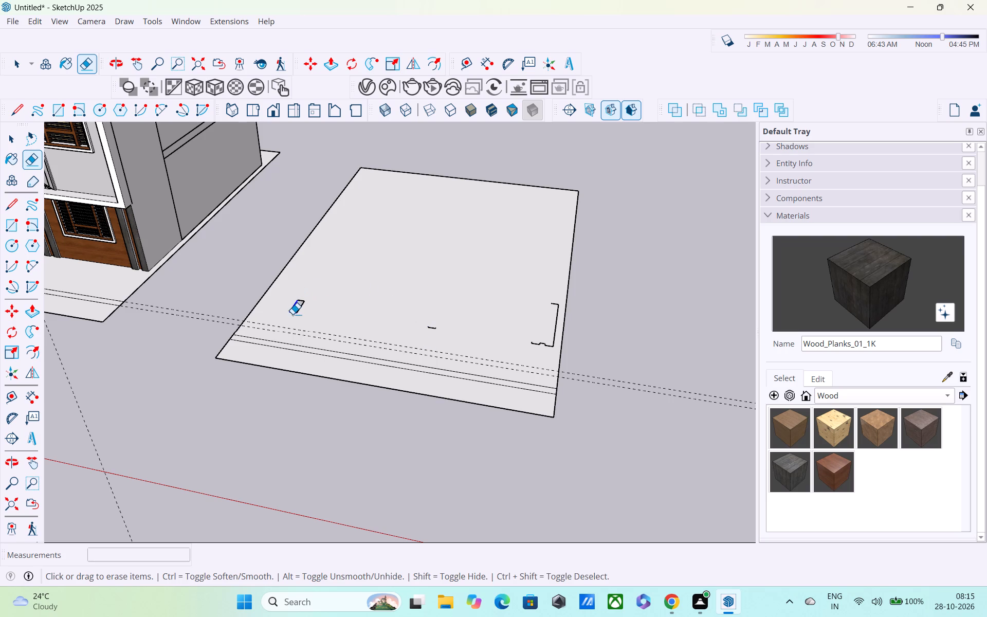
pyautogui.moveTo(293, 314); pyautogui.dragTo(550, 352)
pyautogui.moveTo(550, 352); pyautogui.dragTo(568, 298)
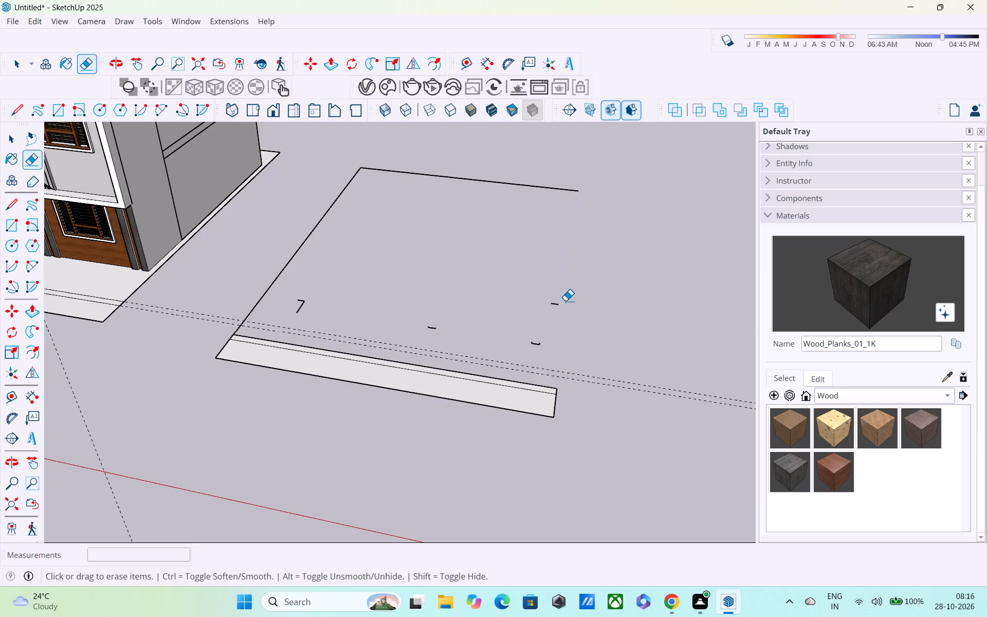
pyautogui.hotkey('ctrl', 'z')
pyautogui.moveTo(555, 299); pyautogui.dragTo(539, 358)
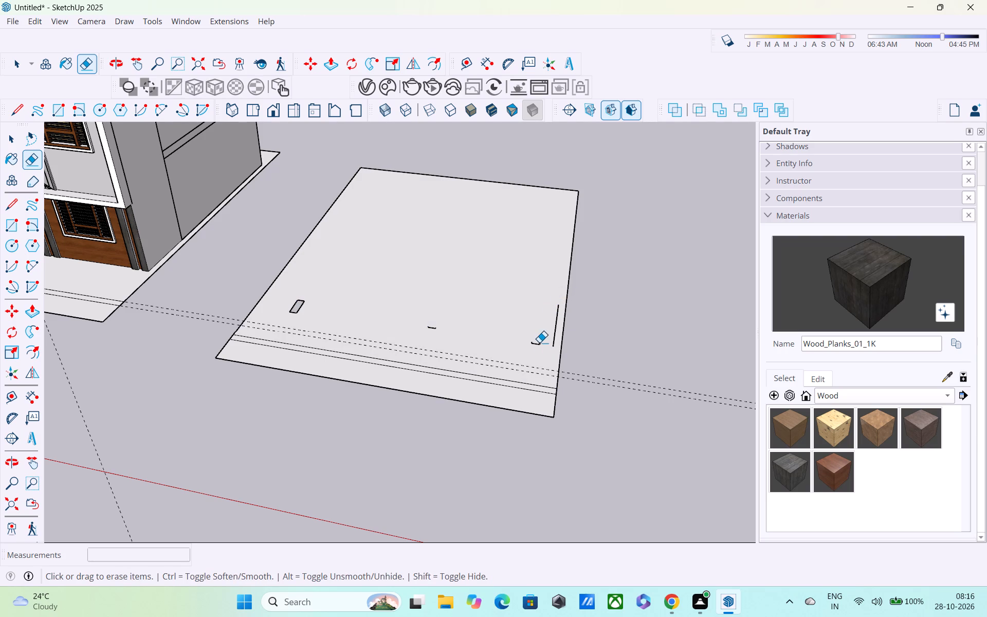
pyautogui.moveTo(548, 325); pyautogui.dragTo(554, 341)
pyautogui.moveTo(544, 335); pyautogui.dragTo(536, 352)
pyautogui.click(422, 324)
pyautogui.moveTo(436, 321); pyautogui.dragTo(443, 348)
pyautogui.moveTo(437, 322); pyautogui.dragTo(432, 338)
pyautogui.moveTo(432, 320); pyautogui.dragTo(431, 337)
pyautogui.moveTo(431, 317); pyautogui.dragTo(426, 327)
pyautogui.click(529, 342)
pyautogui.moveTo(538, 335); pyautogui.dragTo(505, 336)
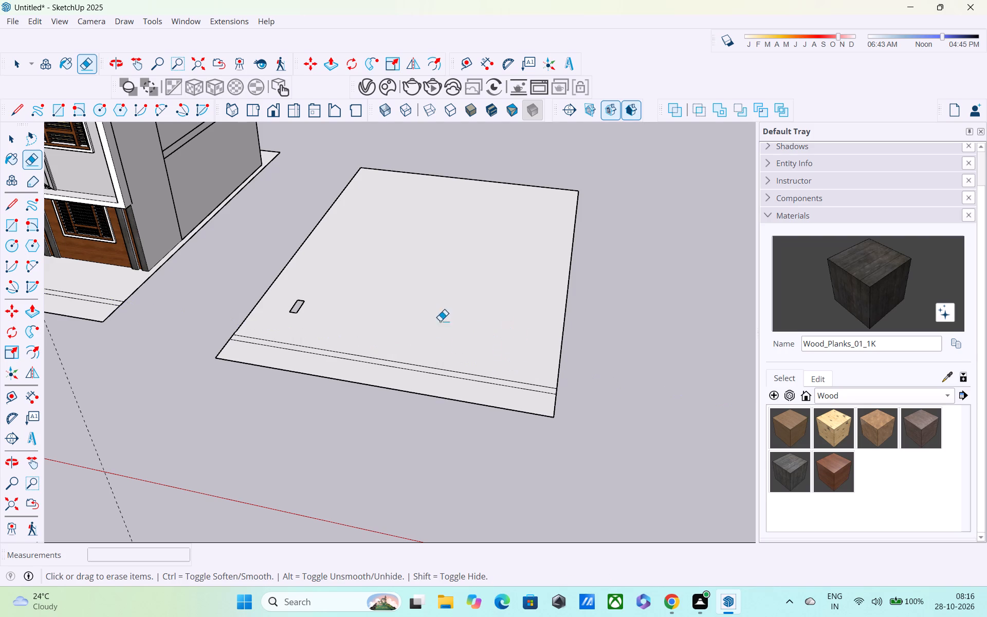
# Erase the small rectangle's outline and the two front strip lines, leaving the slab copy as one plain face.
pyautogui.moveTo(296, 300); pyautogui.dragTo(300, 328)
pyautogui.moveTo(300, 302); pyautogui.dragTo(307, 312)
pyautogui.moveTo(307, 294); pyautogui.dragTo(305, 327)
pyautogui.scroll(-2, 343, 336)
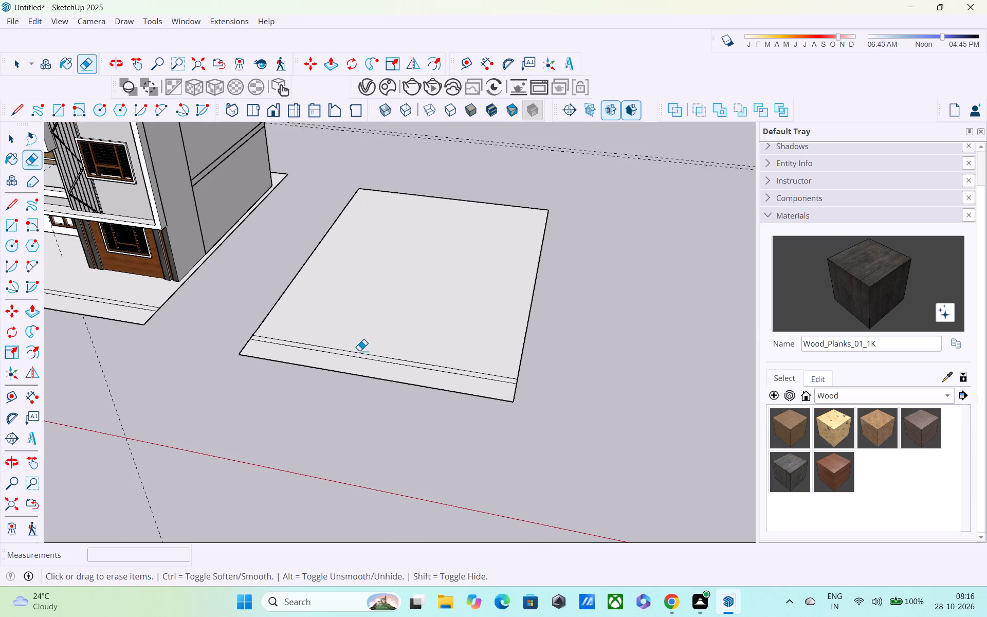
pyautogui.moveTo(405, 354); pyautogui.dragTo(257, 336, button='middle')
pyautogui.scroll(1, 257, 336)
pyautogui.moveTo(389, 347); pyautogui.dragTo(383, 365)
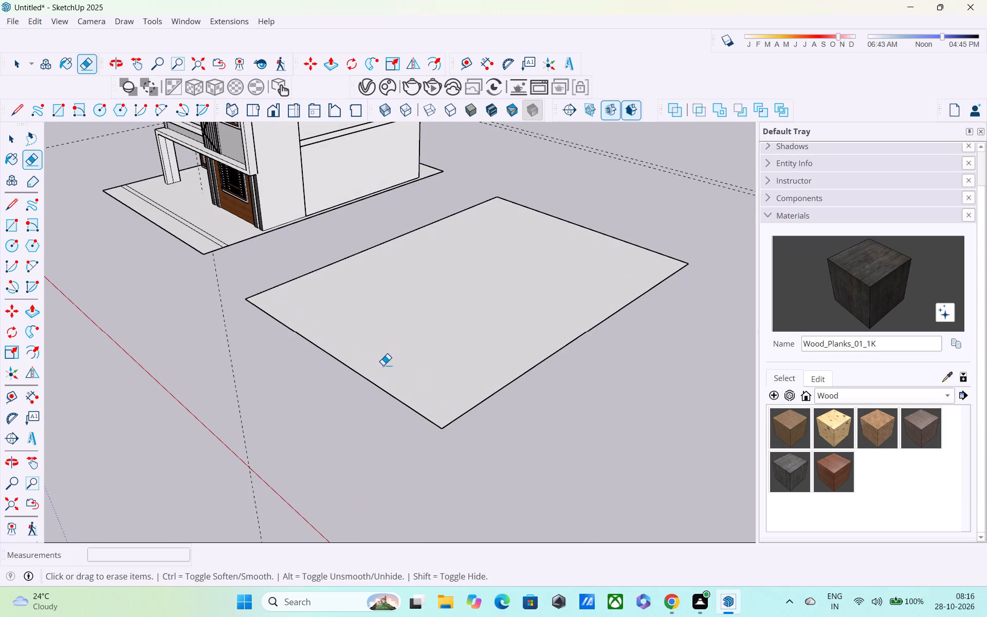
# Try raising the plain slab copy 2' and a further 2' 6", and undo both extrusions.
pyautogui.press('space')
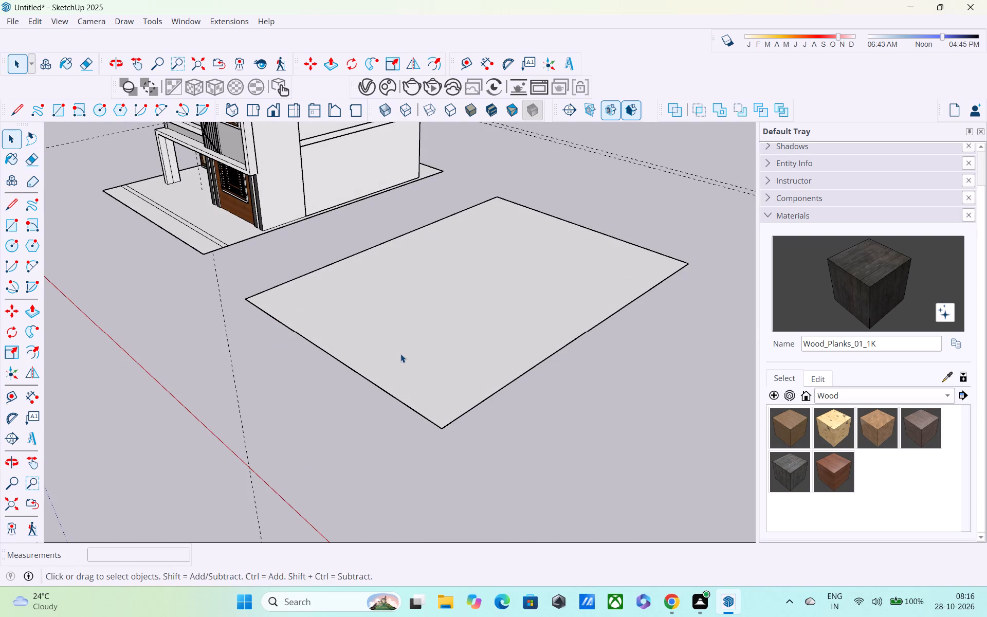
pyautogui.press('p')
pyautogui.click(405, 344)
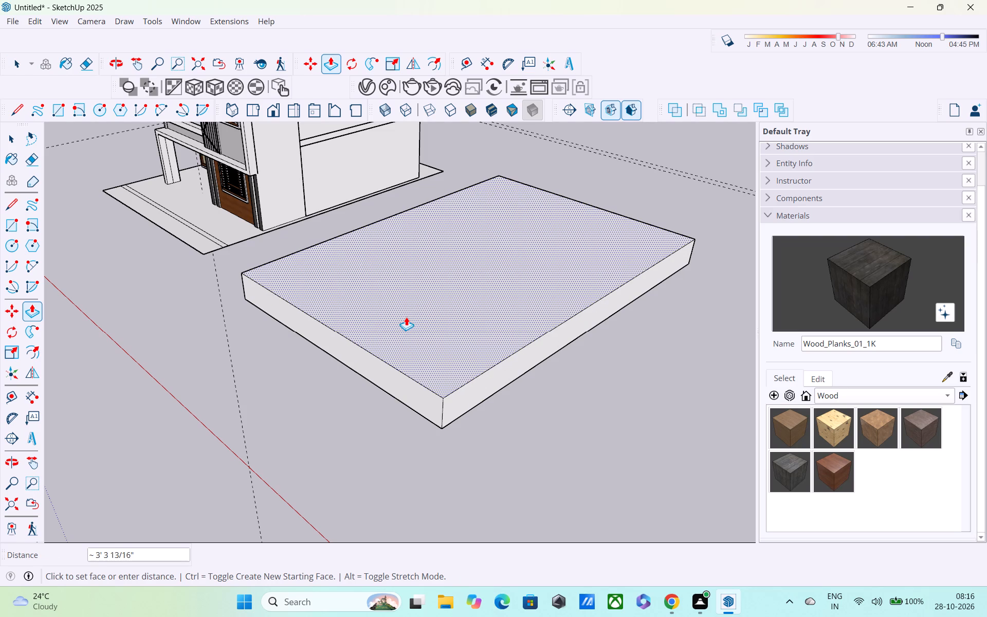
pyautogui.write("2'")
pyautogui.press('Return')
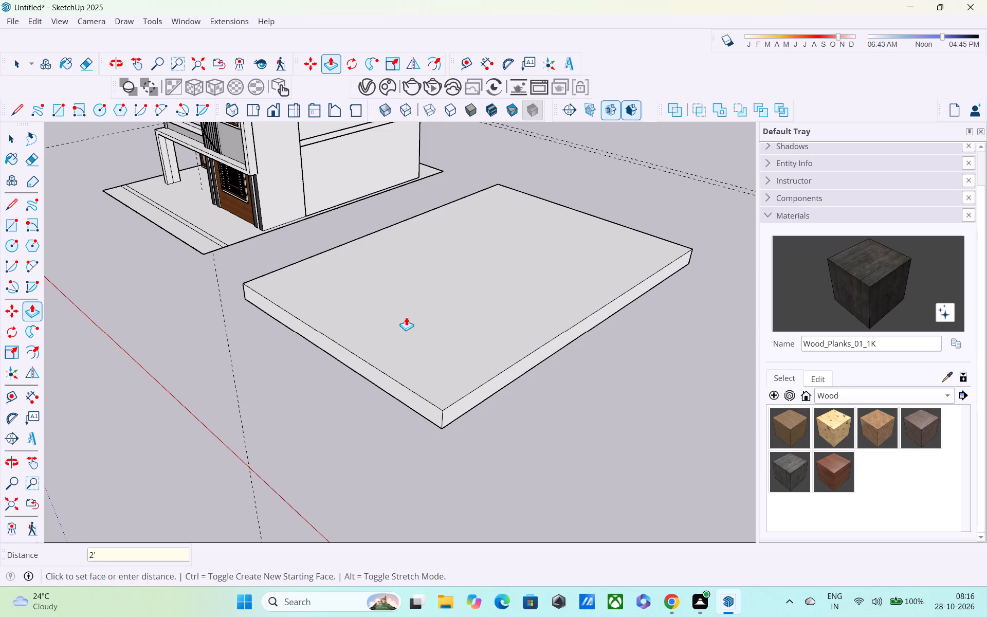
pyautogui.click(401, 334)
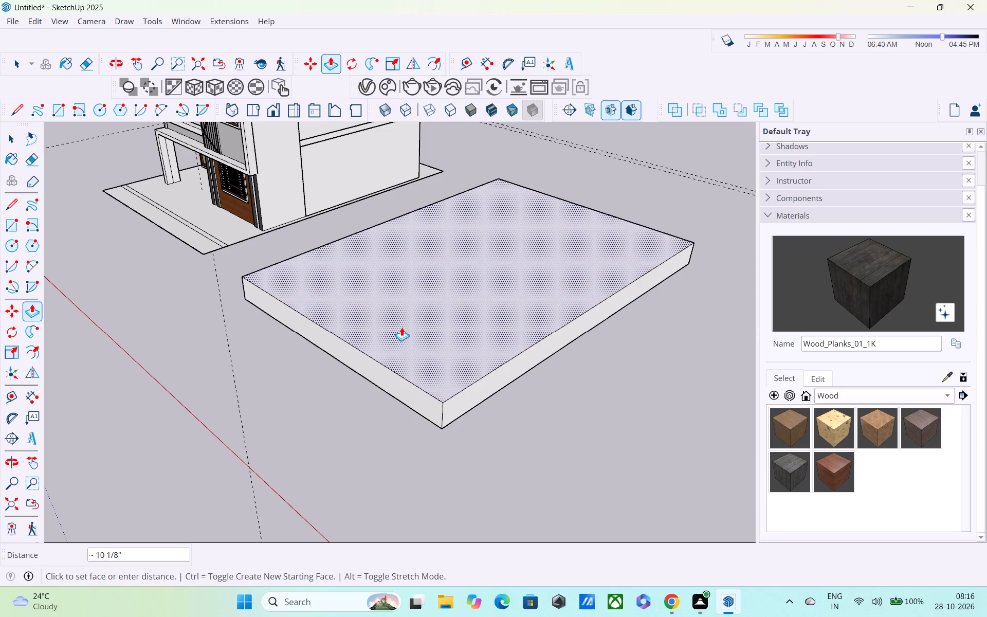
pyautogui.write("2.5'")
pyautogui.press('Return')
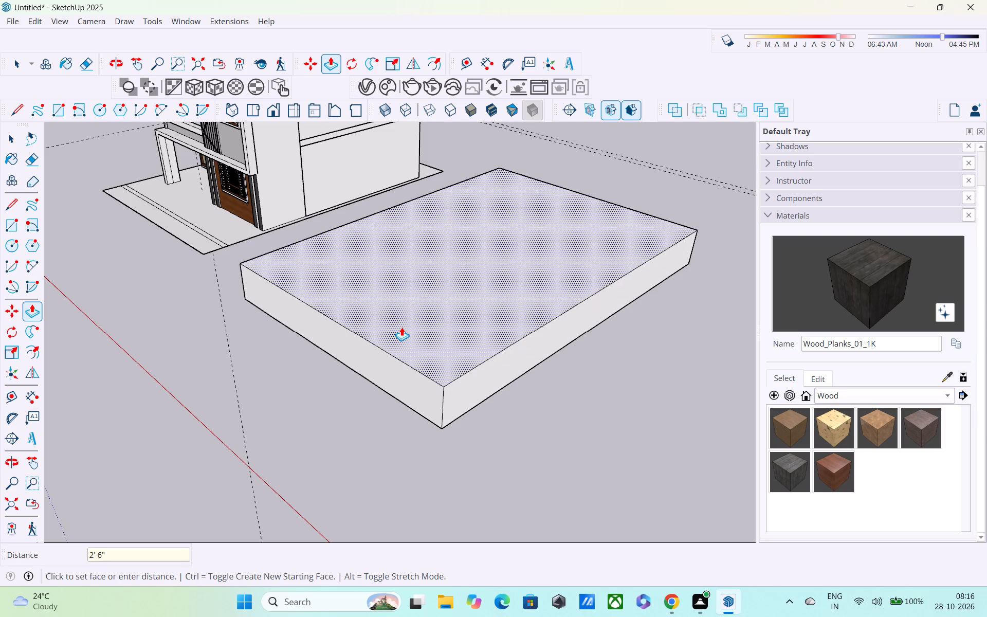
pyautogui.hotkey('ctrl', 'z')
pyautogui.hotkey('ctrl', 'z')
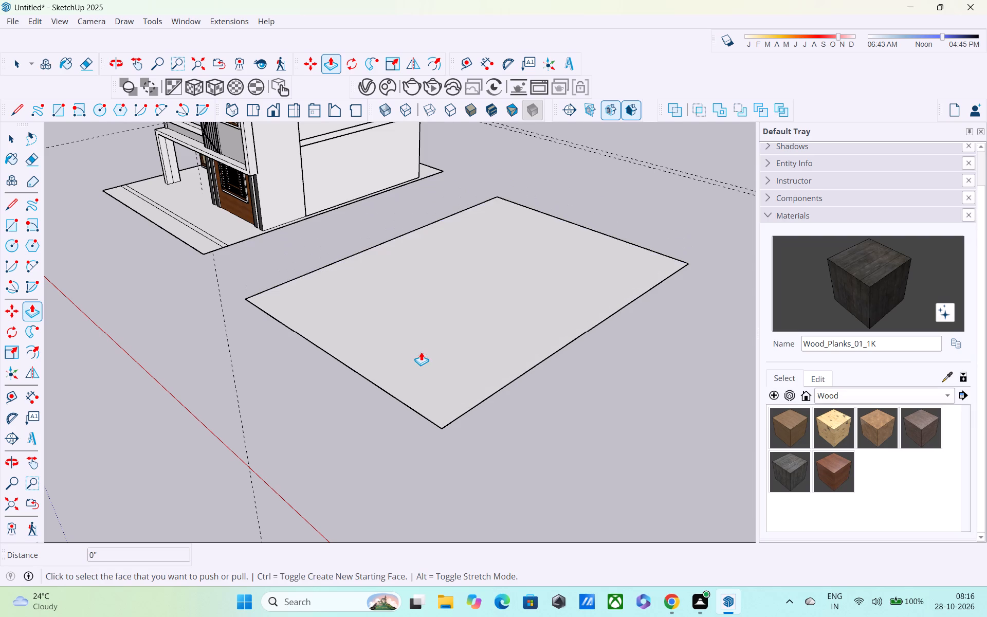
# Push/Pull the plain slab copy upward by 2' 6".
pyautogui.click(444, 365)
pyautogui.write("2.5'")
pyautogui.press('Return')
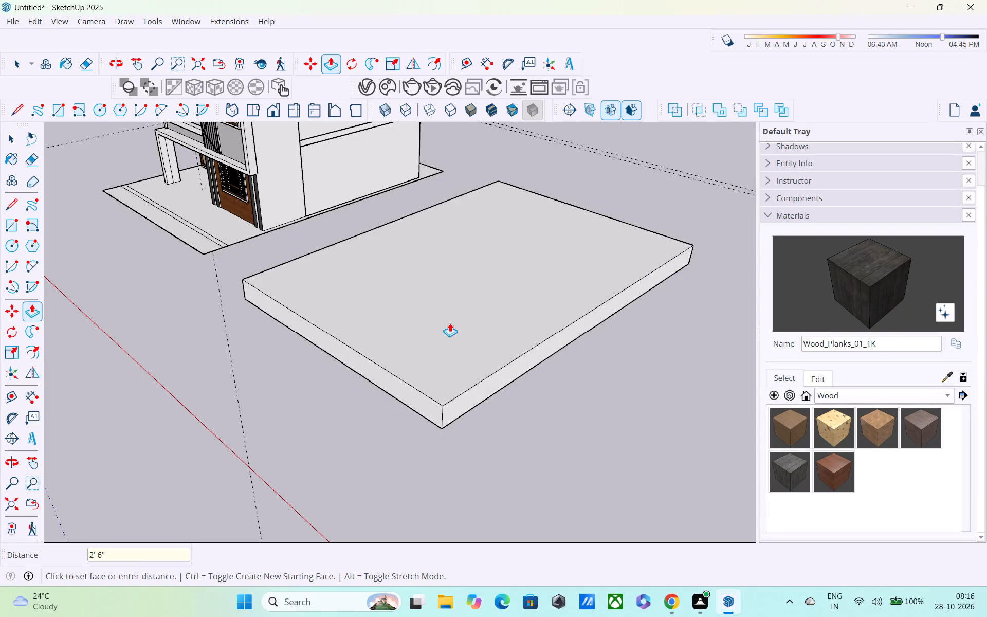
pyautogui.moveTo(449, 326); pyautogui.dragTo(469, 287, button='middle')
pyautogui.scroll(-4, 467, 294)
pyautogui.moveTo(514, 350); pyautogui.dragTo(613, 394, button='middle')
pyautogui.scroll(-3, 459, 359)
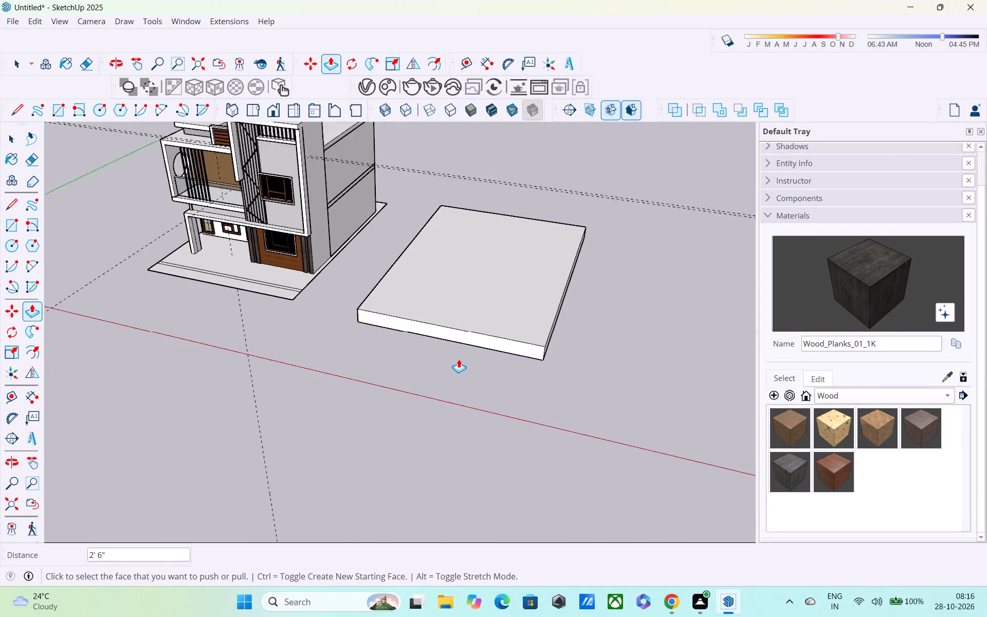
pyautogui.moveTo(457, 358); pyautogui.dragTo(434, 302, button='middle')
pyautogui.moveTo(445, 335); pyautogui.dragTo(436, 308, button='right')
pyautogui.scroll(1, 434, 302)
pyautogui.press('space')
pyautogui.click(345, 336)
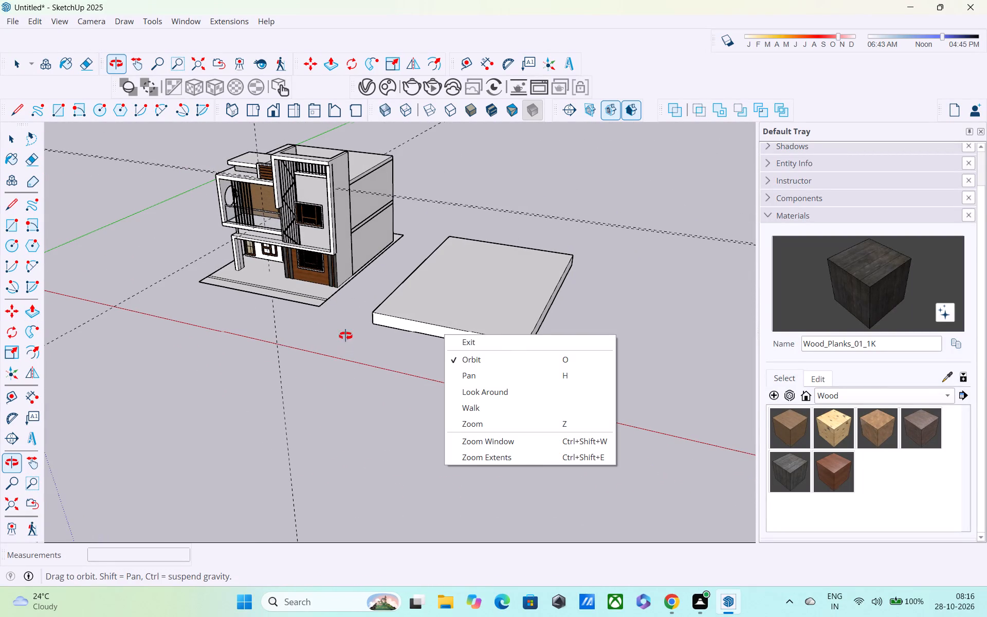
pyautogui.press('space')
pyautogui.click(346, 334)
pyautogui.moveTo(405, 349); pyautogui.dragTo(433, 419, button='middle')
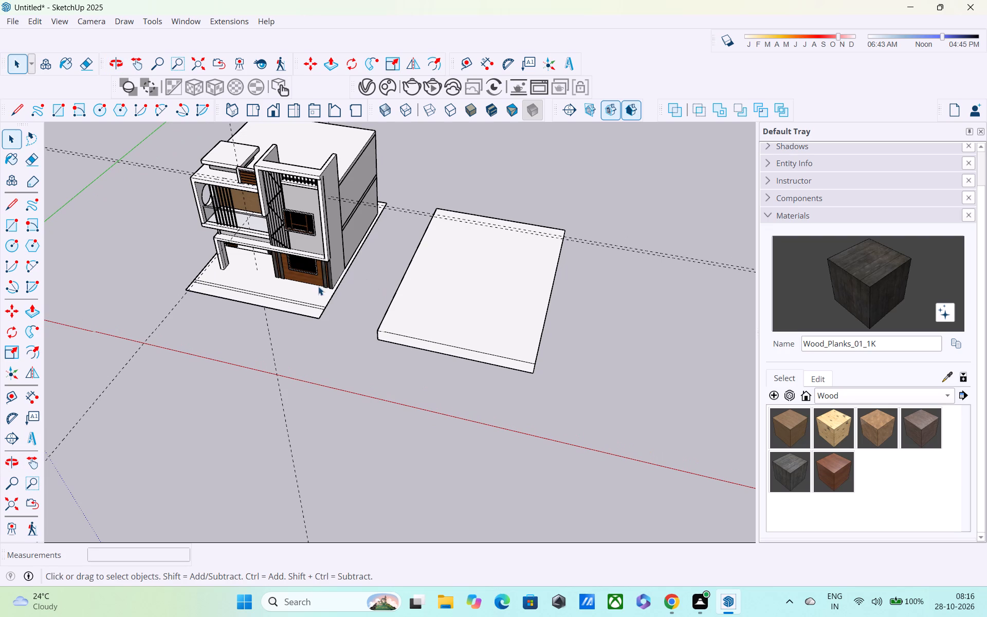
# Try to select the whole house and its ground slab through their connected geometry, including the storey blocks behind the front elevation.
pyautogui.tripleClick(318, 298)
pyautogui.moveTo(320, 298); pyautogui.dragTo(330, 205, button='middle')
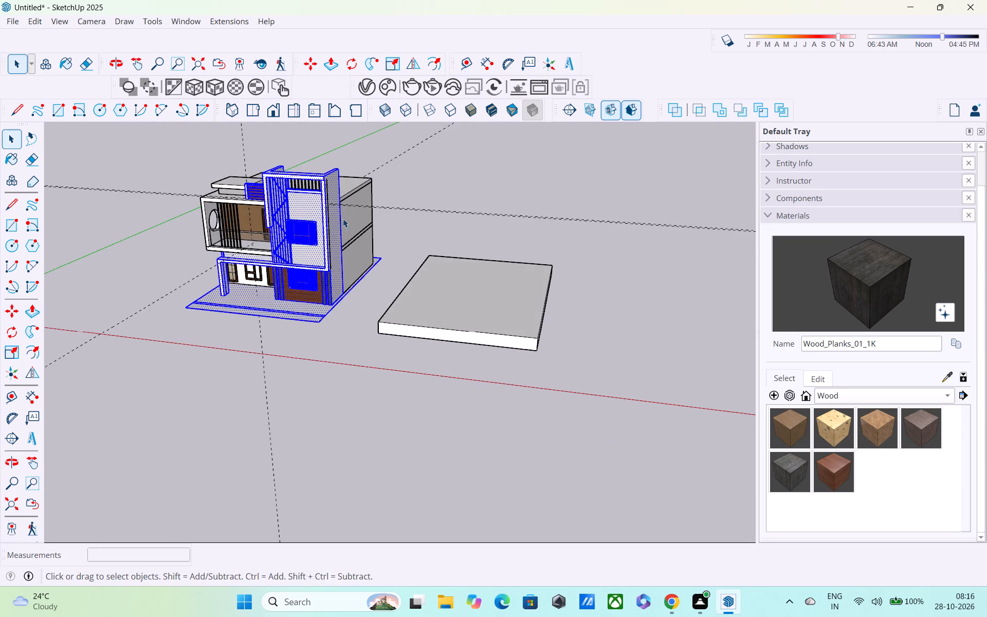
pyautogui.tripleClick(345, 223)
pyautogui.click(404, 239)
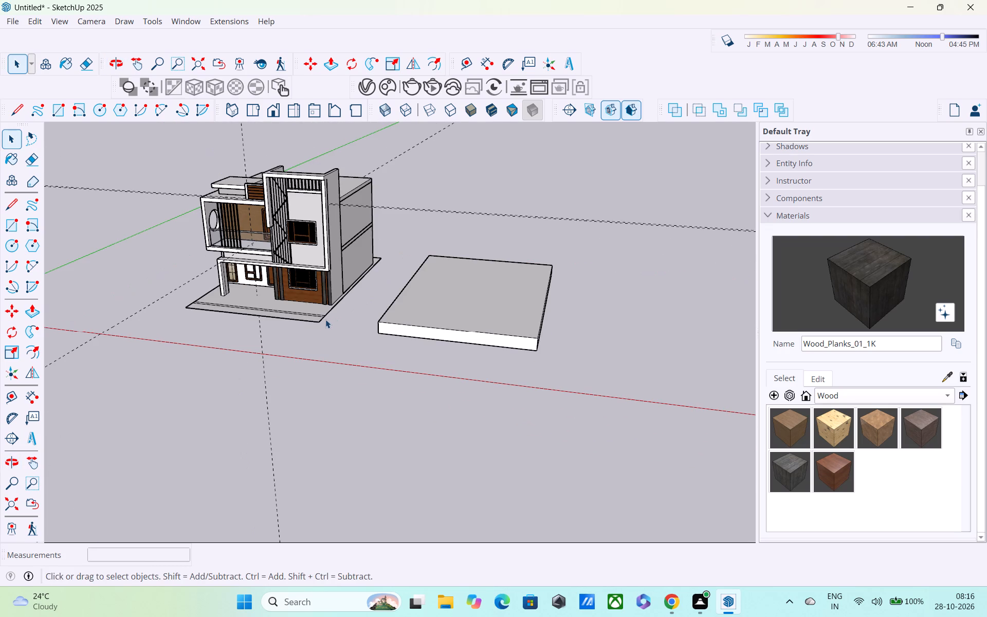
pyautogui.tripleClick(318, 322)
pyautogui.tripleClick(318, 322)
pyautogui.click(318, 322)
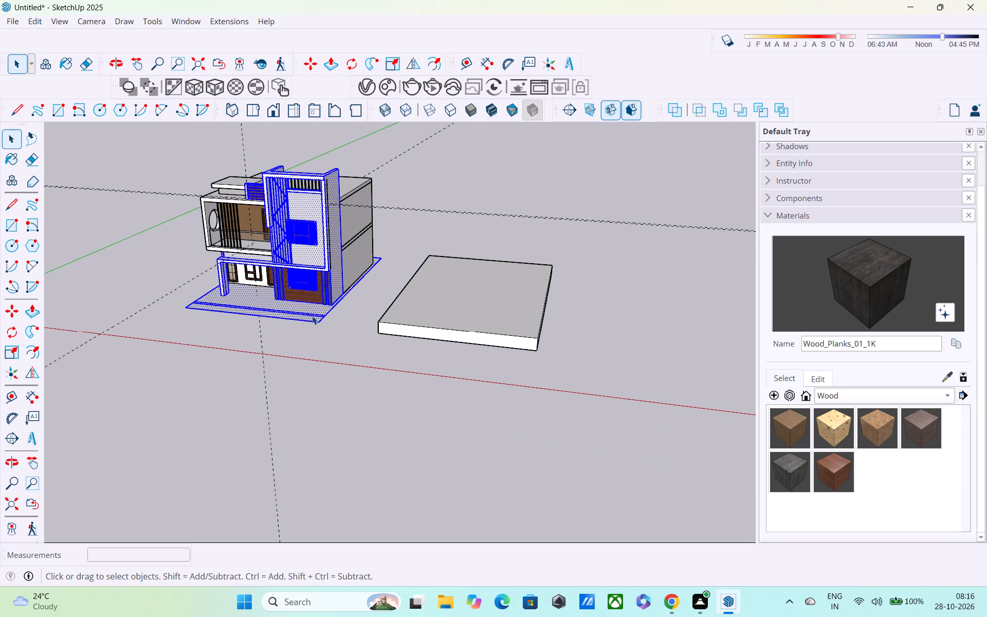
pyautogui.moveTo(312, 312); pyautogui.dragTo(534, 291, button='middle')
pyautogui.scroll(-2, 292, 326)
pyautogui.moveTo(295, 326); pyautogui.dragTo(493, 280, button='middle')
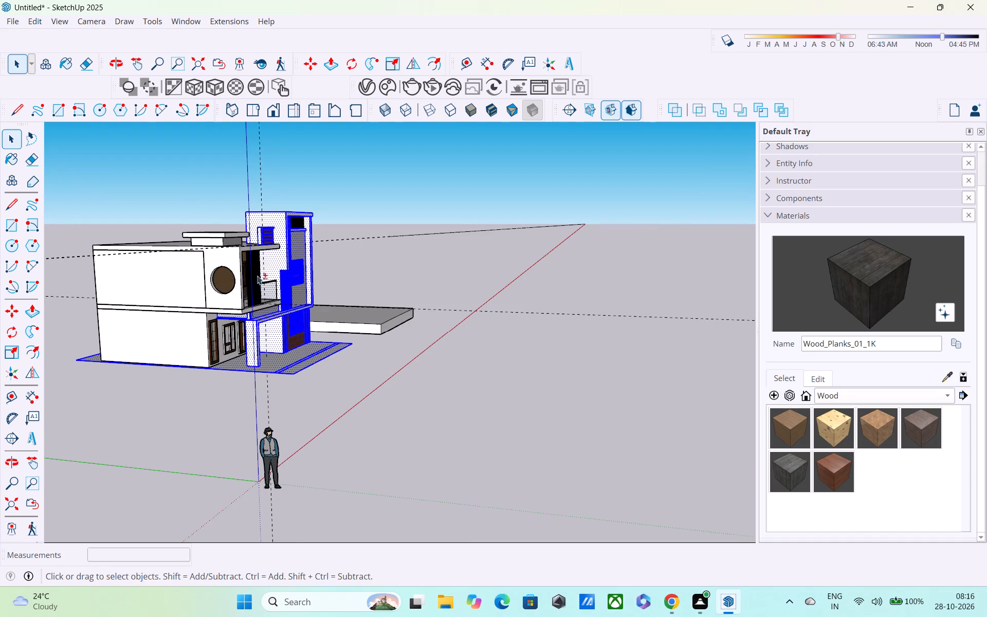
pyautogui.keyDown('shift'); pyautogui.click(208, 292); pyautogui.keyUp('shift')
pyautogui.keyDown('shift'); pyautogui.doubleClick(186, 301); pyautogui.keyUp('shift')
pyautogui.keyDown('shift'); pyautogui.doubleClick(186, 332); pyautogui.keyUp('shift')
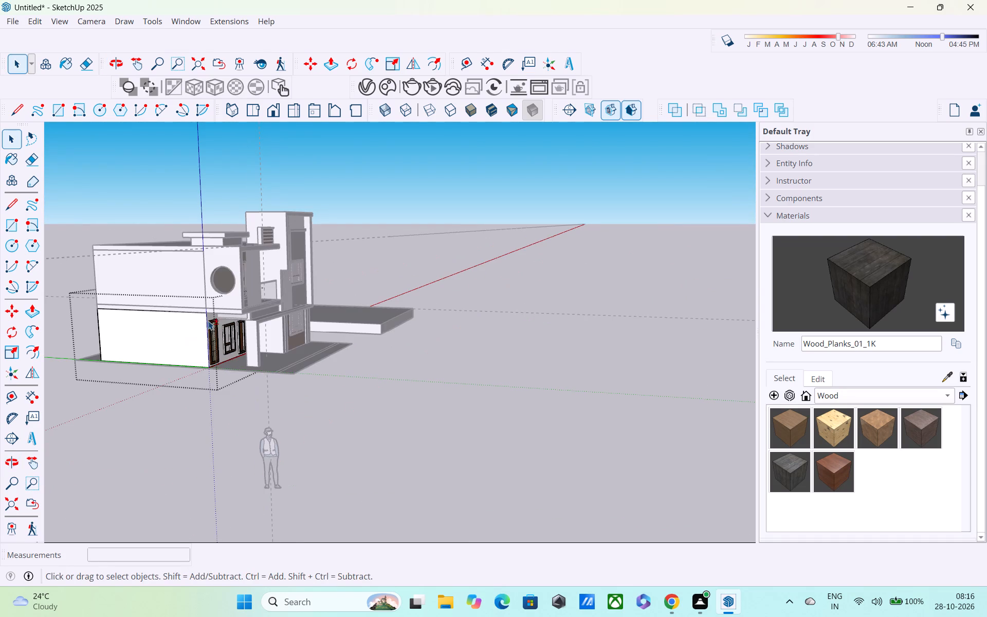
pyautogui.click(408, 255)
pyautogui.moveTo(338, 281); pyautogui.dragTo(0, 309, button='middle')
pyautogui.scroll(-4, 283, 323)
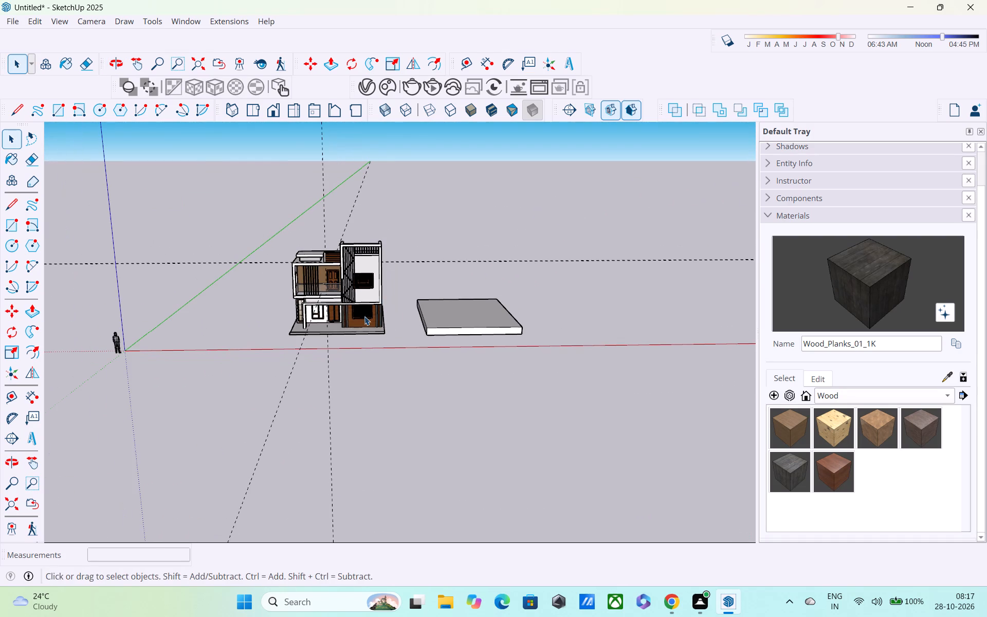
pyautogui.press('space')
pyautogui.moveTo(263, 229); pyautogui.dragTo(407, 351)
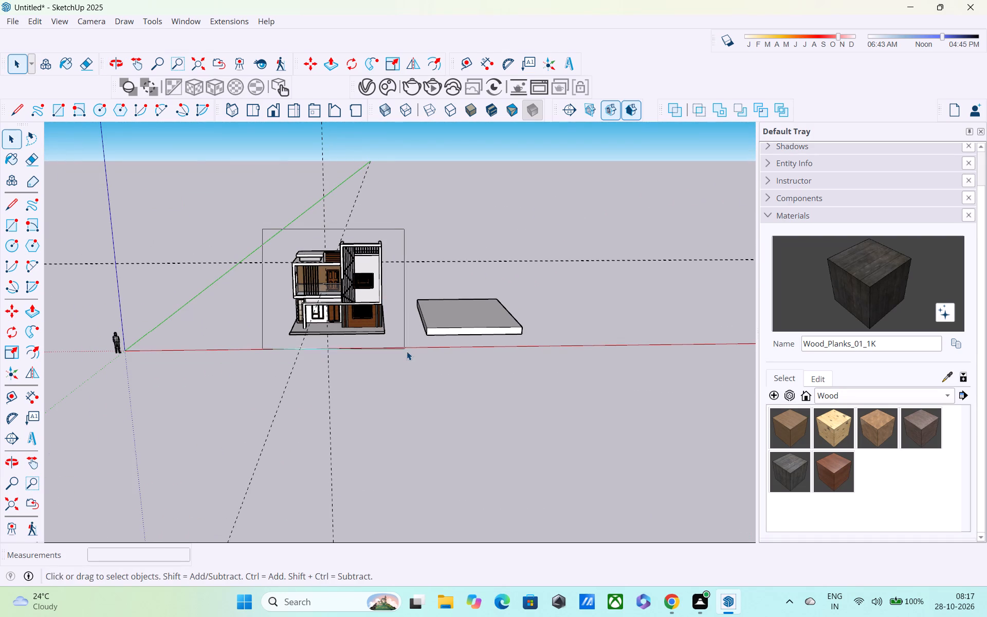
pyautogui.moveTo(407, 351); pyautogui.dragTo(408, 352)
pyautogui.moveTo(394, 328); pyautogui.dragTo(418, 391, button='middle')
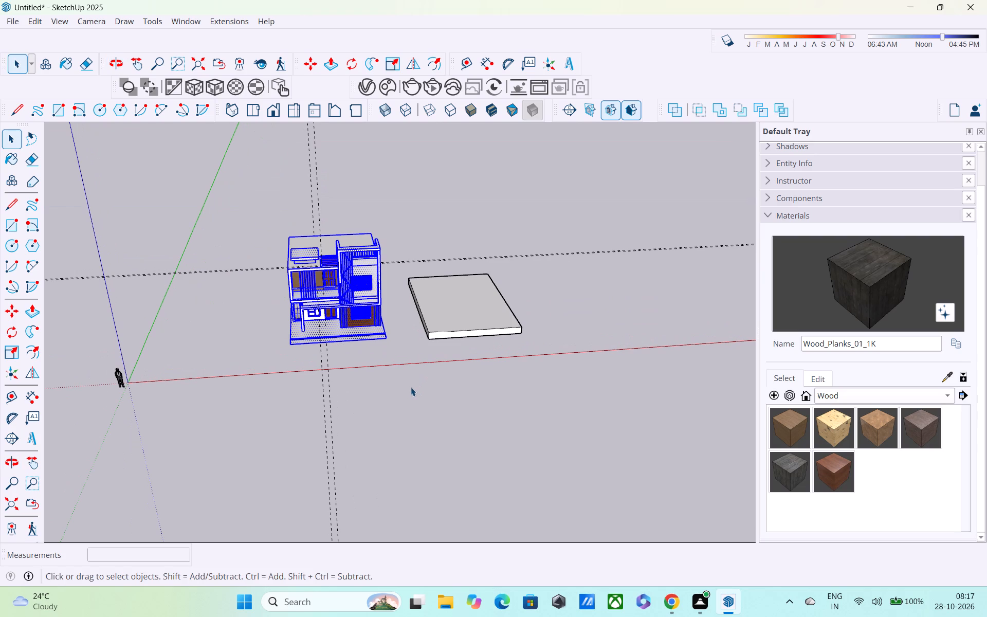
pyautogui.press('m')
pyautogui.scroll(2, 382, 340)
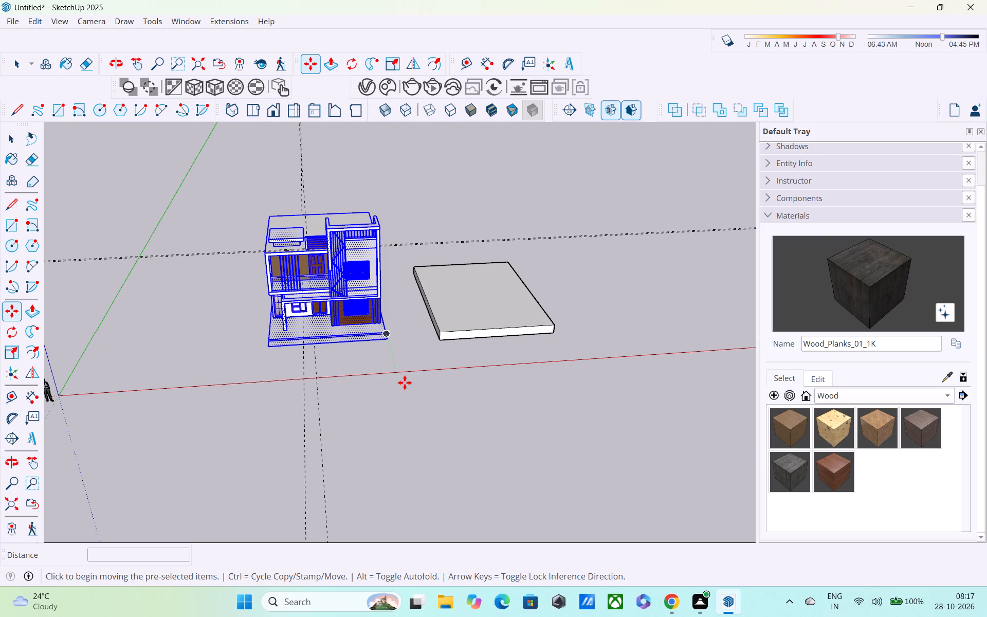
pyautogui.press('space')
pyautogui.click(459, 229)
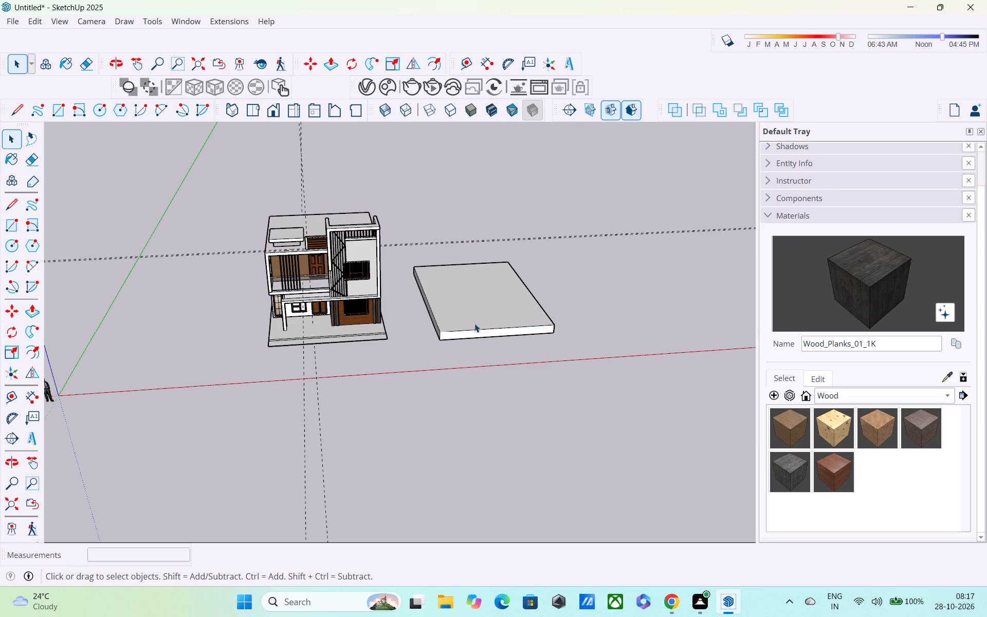
# Select all connected geometry of the raised slab copy and make it a group.
pyautogui.tripleClick(475, 324)
pyautogui.tripleClick(475, 335)
pyautogui.click(475, 335)
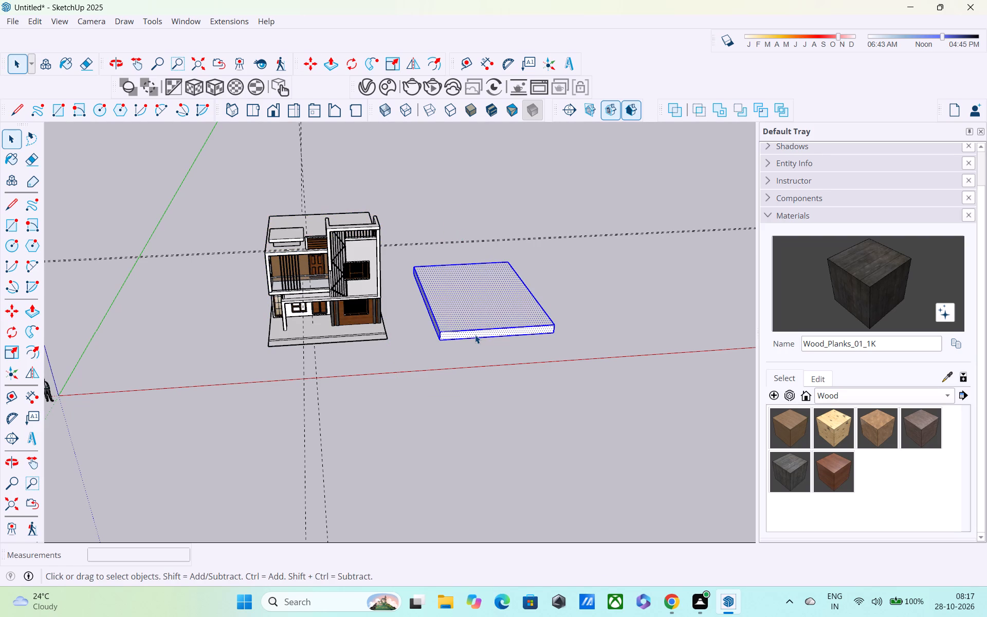
pyautogui.rightClick(475, 335)
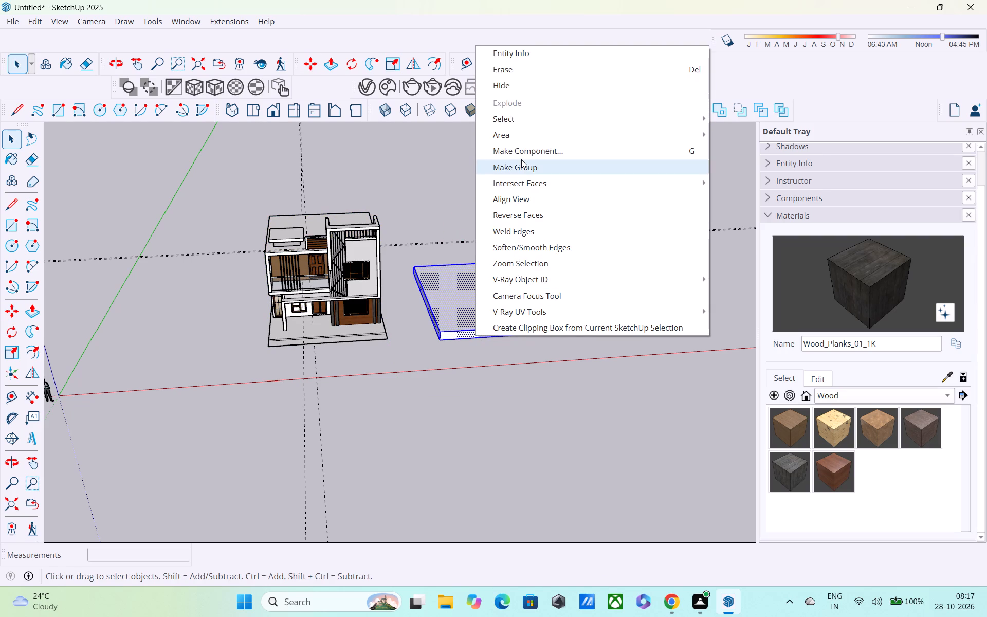
pyautogui.click(521, 170)
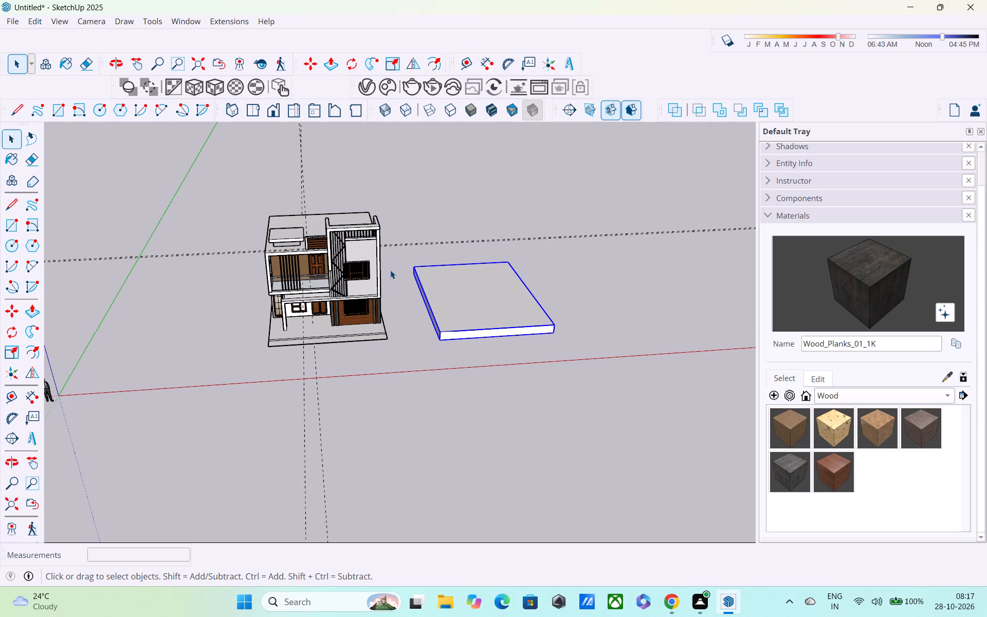
# Select the entire house and move it about 44' onto the raised slab copy, matching its base corner to the slab's top front corner.
pyautogui.moveTo(241, 185); pyautogui.dragTo(375, 257)
pyautogui.moveTo(375, 257); pyautogui.dragTo(405, 360)
pyautogui.moveTo(395, 338); pyautogui.dragTo(575, 353, button='middle')
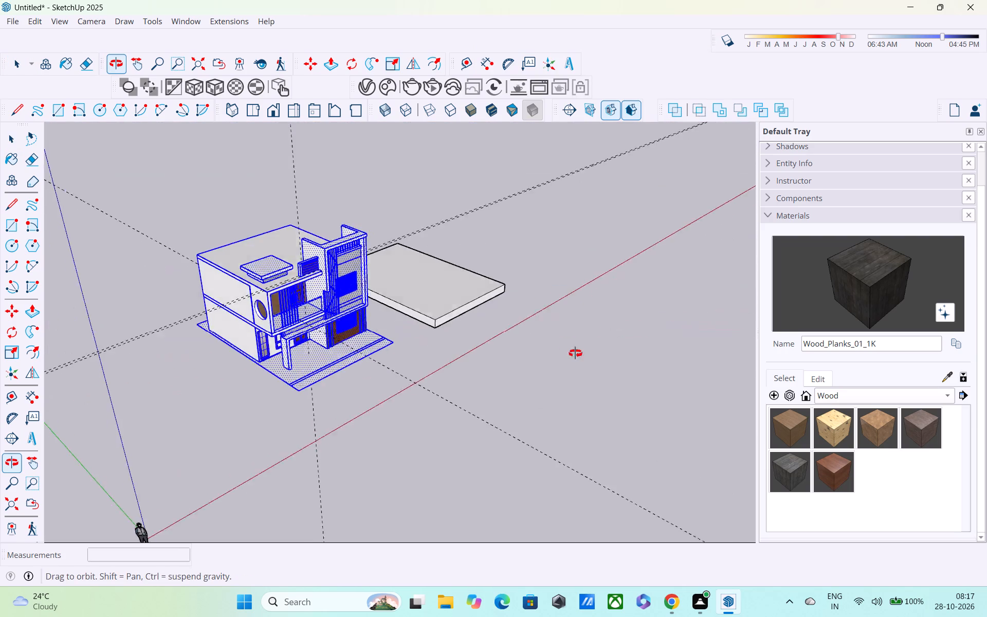
pyautogui.moveTo(575, 353); pyautogui.dragTo(382, 289, button='middle')
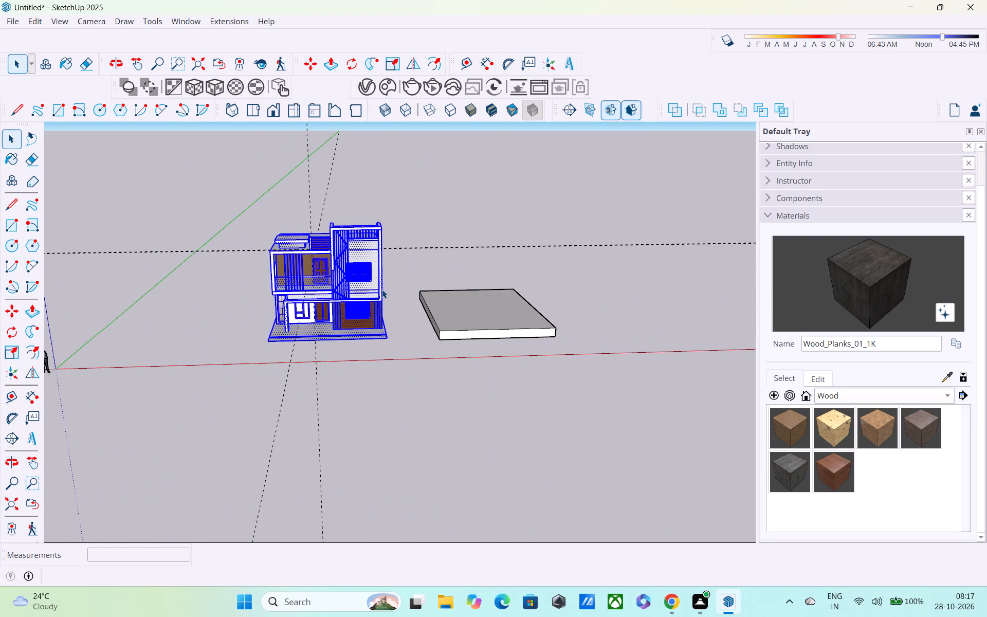
pyautogui.press('m')
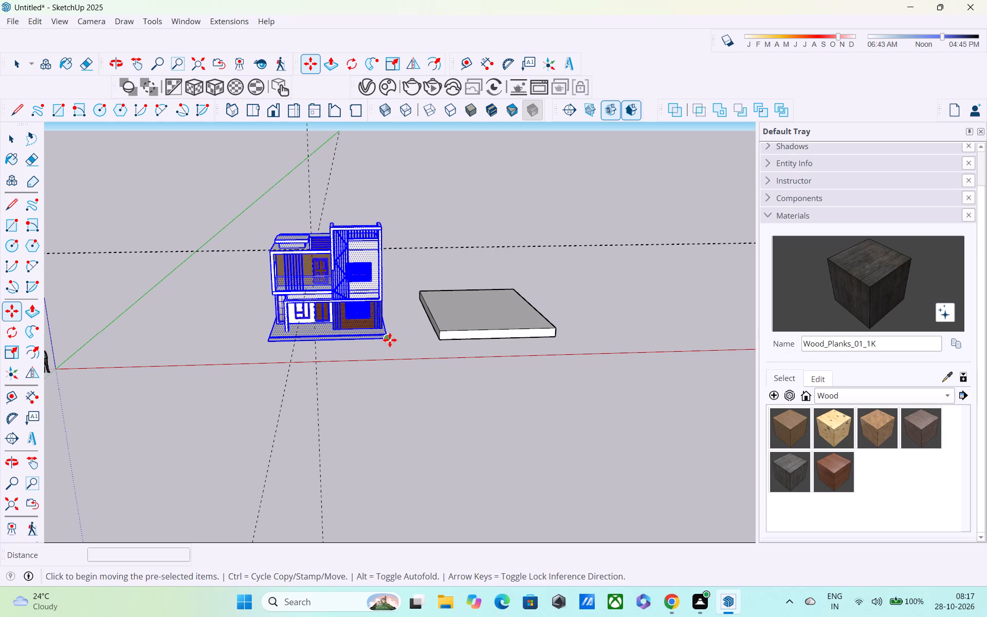
pyautogui.click(390, 340)
pyautogui.moveTo(554, 324); pyautogui.dragTo(466, 386, button='middle')
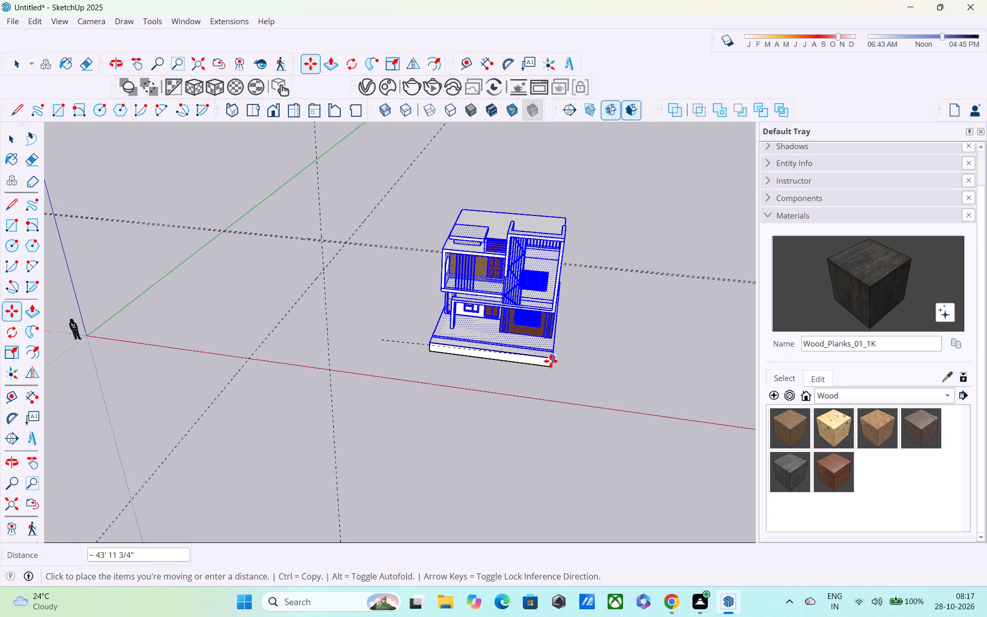
pyautogui.click(551, 361)
pyautogui.moveTo(565, 376); pyautogui.dragTo(539, 297, button='middle')
pyautogui.press('space')
pyautogui.middleClick(664, 323)
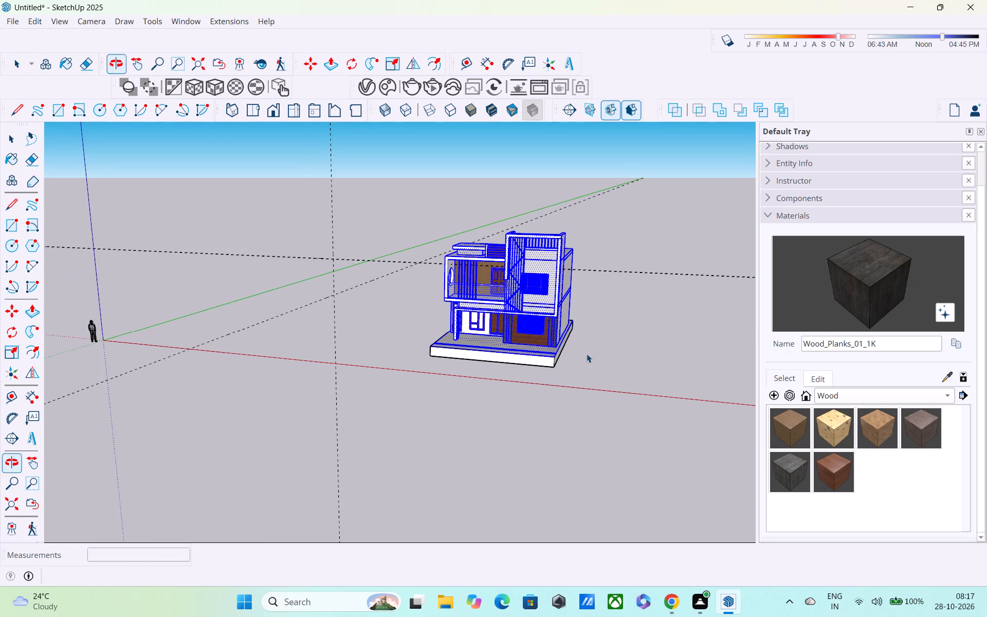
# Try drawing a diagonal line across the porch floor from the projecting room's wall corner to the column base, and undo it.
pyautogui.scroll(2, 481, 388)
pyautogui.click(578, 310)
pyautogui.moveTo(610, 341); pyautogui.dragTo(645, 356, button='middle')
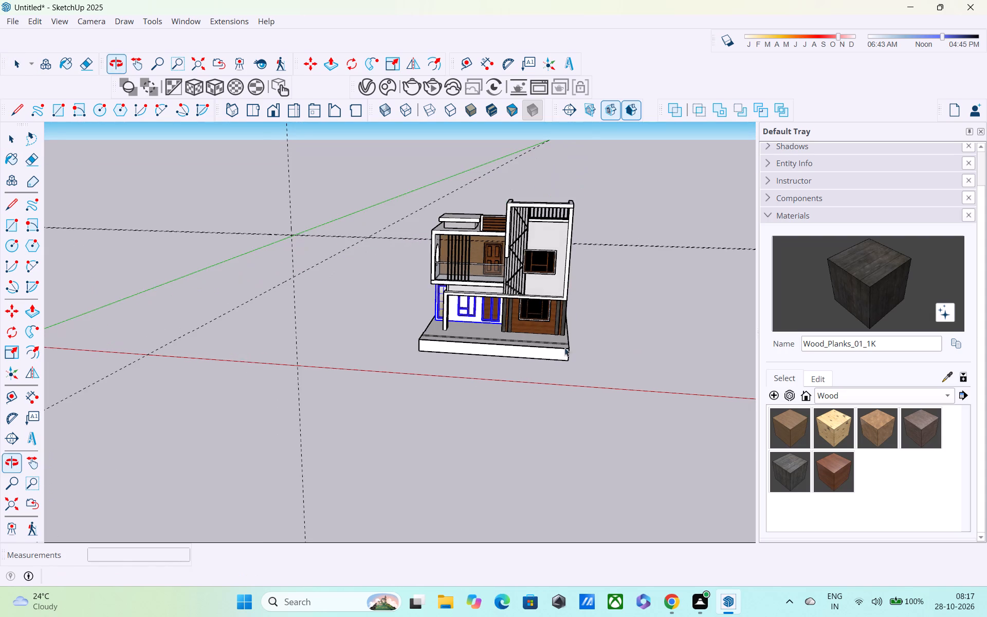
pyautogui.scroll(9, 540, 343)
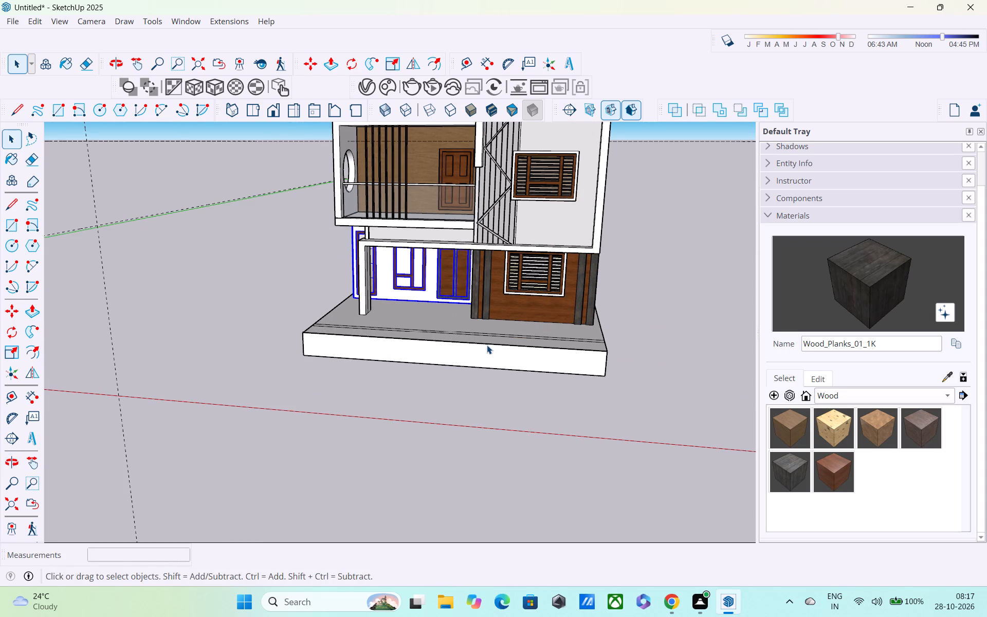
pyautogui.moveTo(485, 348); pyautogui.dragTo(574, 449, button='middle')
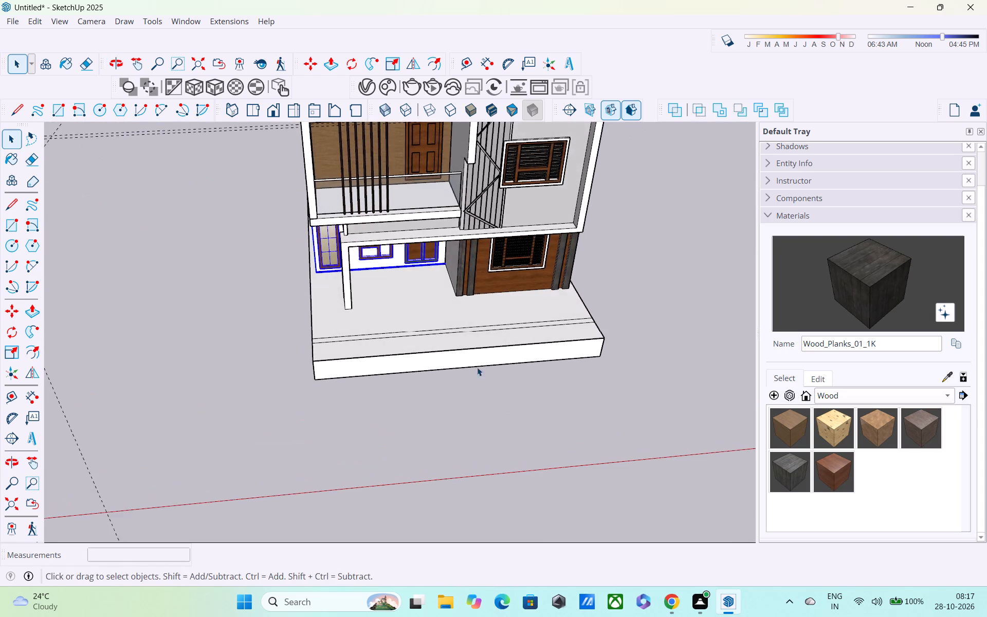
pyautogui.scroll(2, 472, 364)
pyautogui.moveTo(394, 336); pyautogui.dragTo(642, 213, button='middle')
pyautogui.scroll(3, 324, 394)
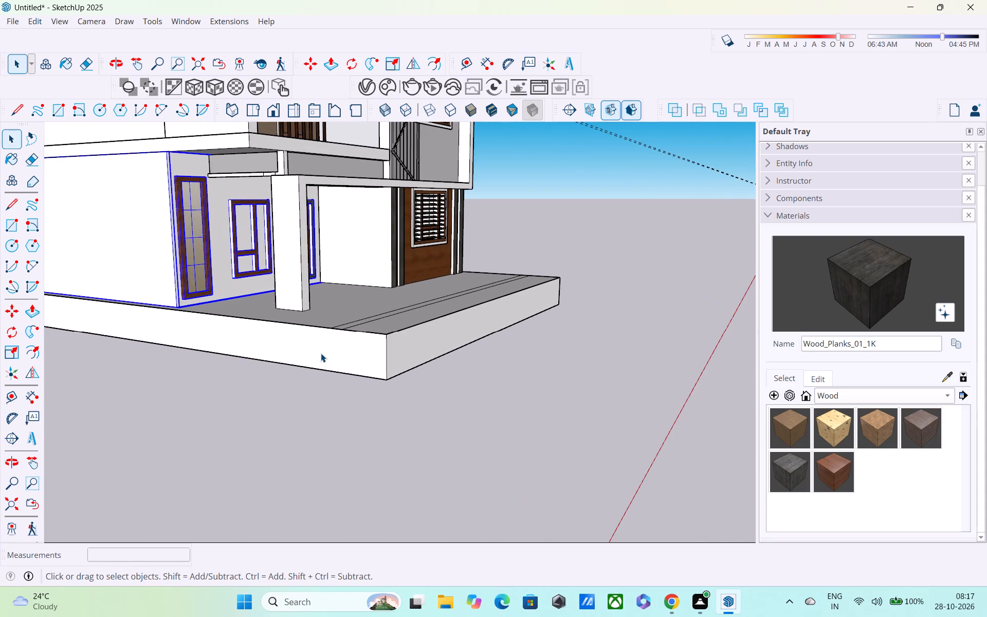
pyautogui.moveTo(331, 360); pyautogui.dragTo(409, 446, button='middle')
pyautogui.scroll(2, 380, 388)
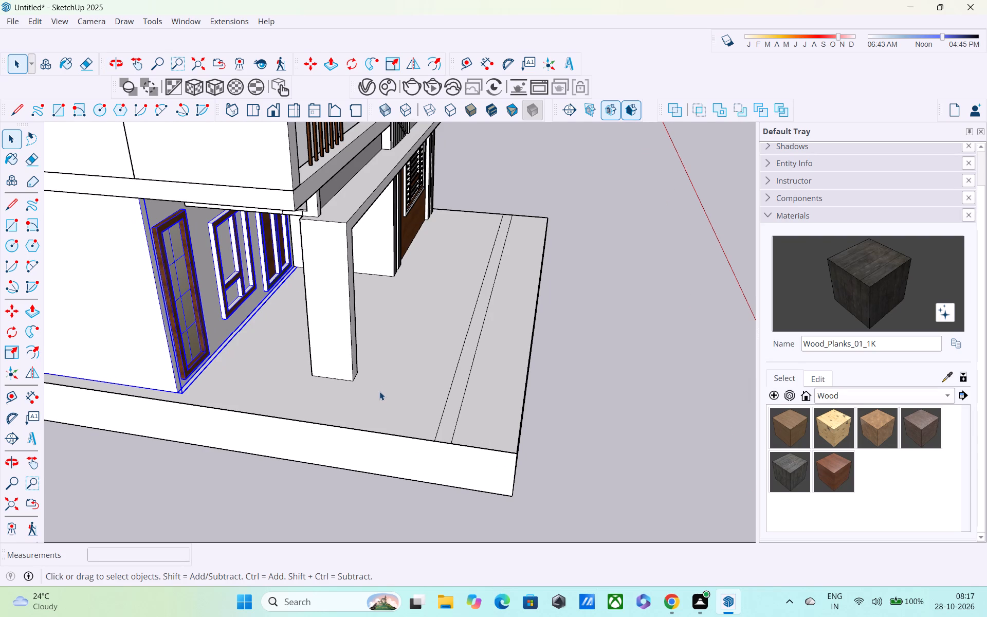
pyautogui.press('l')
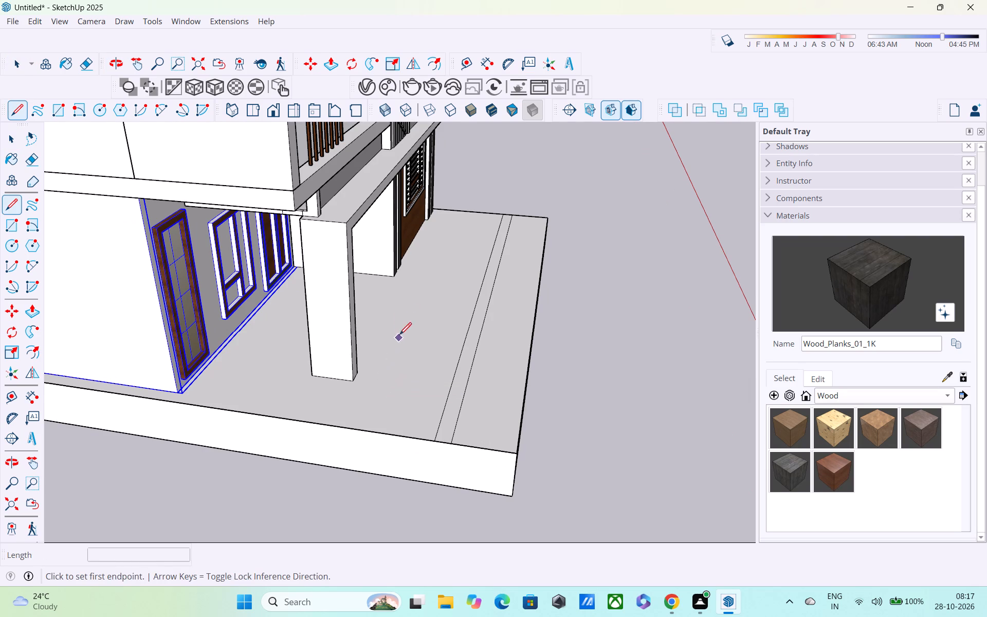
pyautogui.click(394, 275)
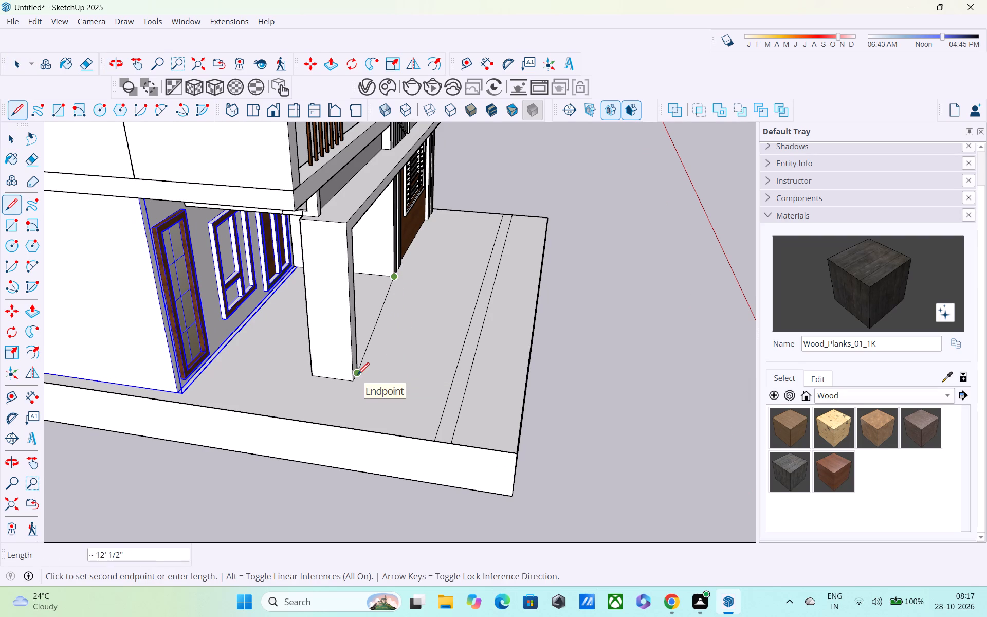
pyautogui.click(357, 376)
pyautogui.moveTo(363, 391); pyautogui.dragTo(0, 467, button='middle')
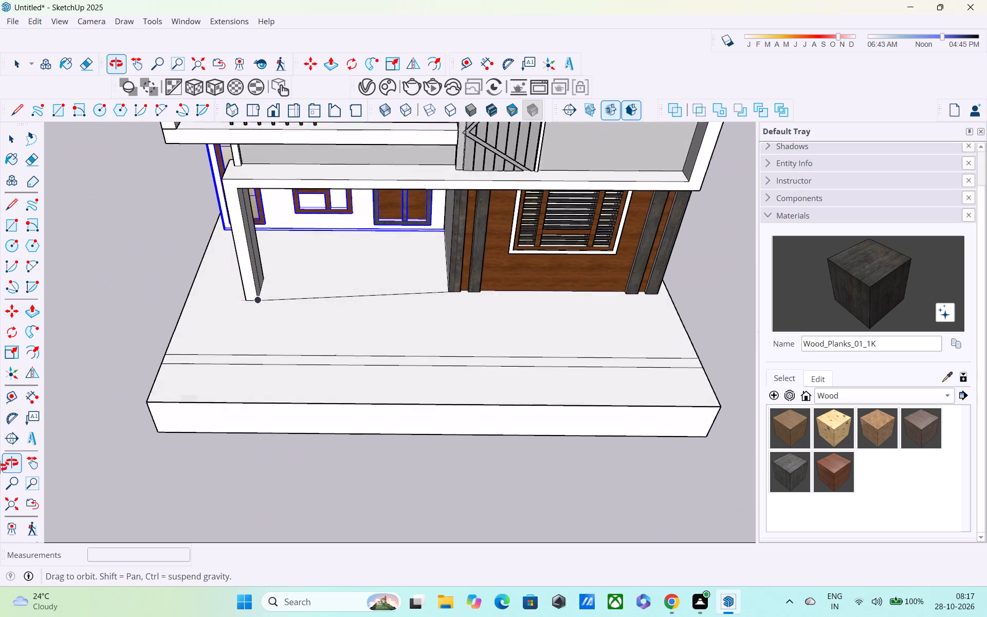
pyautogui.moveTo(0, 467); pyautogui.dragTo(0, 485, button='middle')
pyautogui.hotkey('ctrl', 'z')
# Draw a 12' line along the porch front from the column's base corner, with a short return of about 1' to the projecting wall's corner.
pyautogui.moveTo(43, 450); pyautogui.dragTo(79, 465, button='middle')
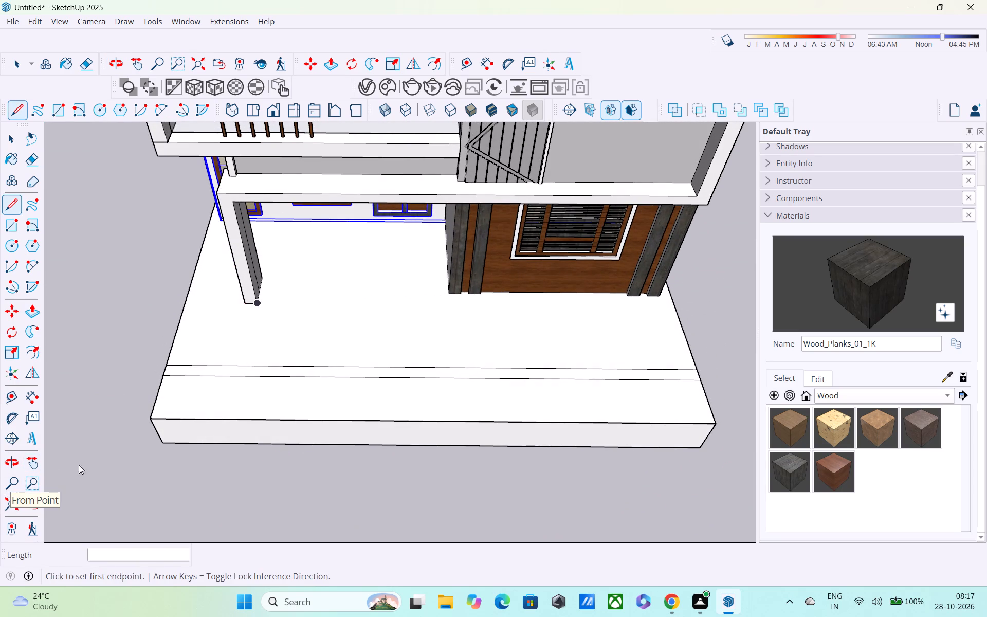
pyautogui.moveTo(79, 465); pyautogui.dragTo(171, 541, button='middle')
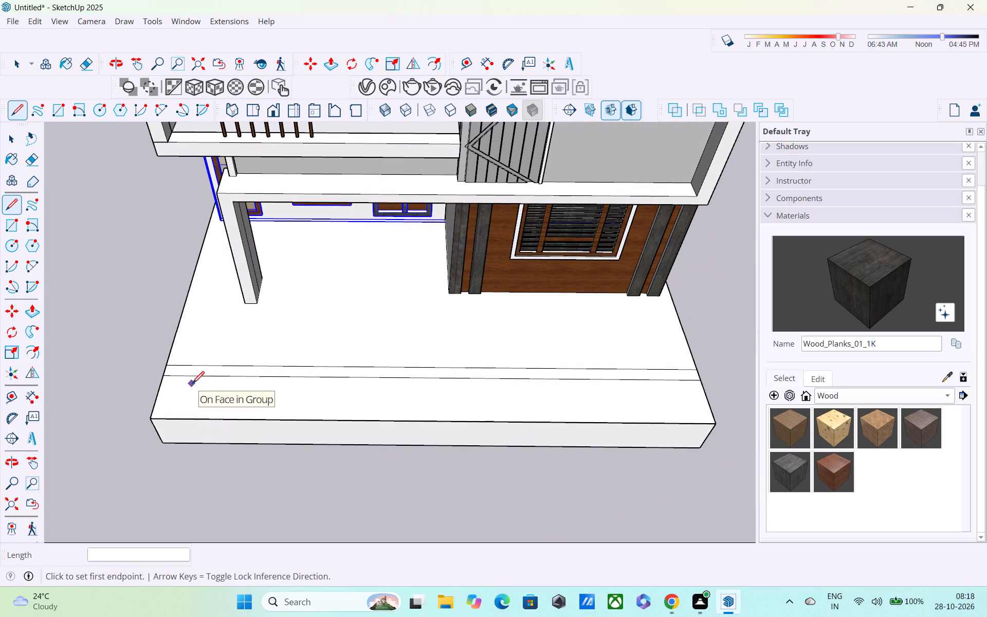
pyautogui.click(258, 304)
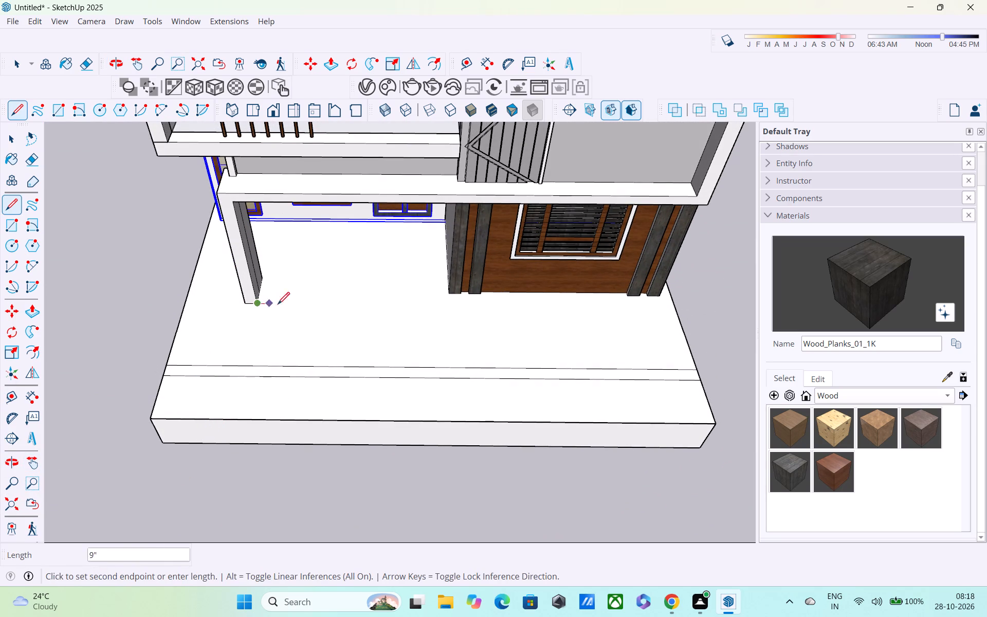
pyautogui.click(452, 310)
pyautogui.click(447, 294)
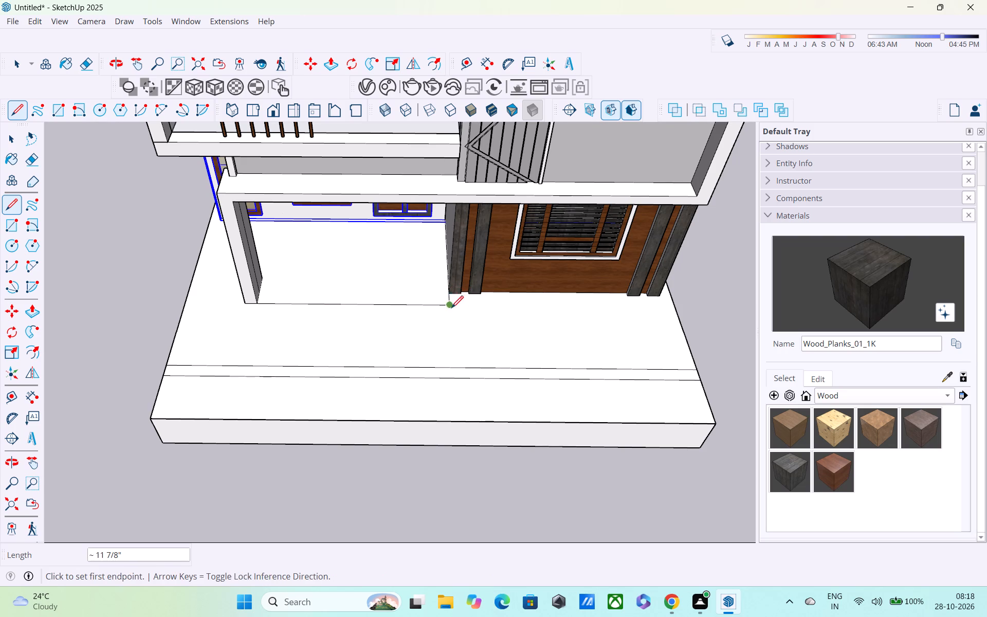
# Continue the porch floor outline from the column's back corner to the window wall, and about 12' 9" along its base to the inner corner.
pyautogui.moveTo(454, 325); pyautogui.dragTo(476, 358, button='middle')
pyautogui.moveTo(221, 311); pyautogui.dragTo(465, 202, button='middle')
pyautogui.keyDown('shift'); pyautogui.moveTo(228, 432); pyautogui.dragTo(395, 426, button='middle'); pyautogui.keyUp('shift')
pyautogui.moveTo(368, 427); pyautogui.dragTo(471, 430, button='middle')
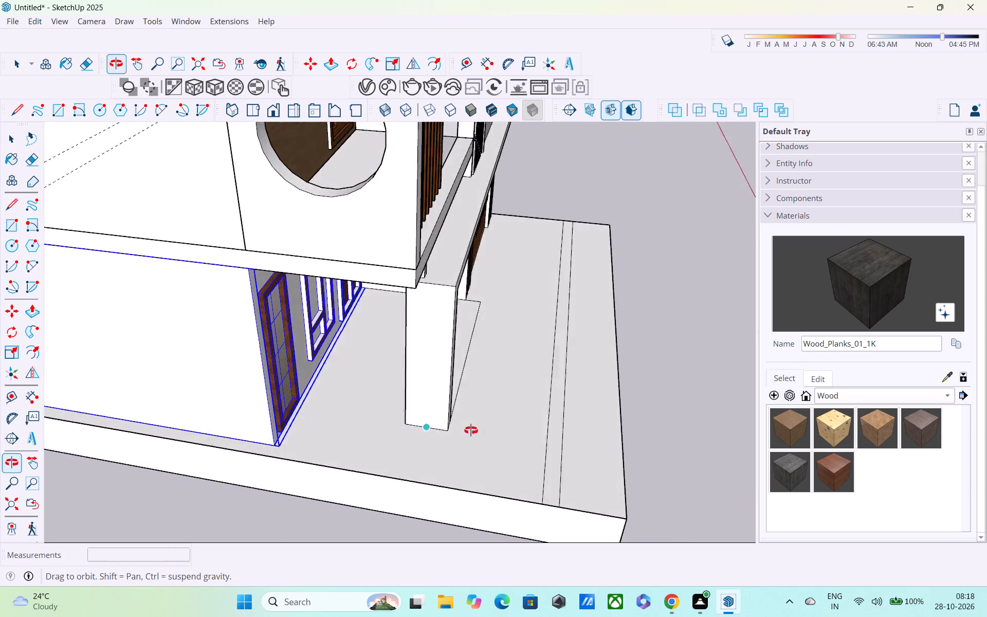
pyautogui.moveTo(471, 430); pyautogui.dragTo(481, 421, button='middle')
pyautogui.scroll(3, 395, 420)
pyautogui.click(424, 418)
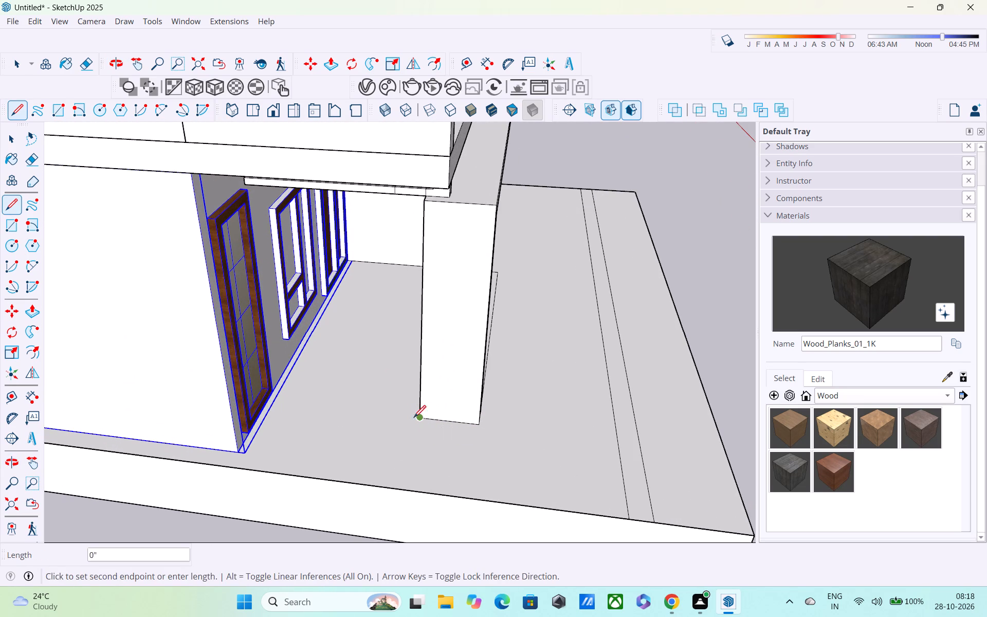
pyautogui.click(271, 396)
pyautogui.moveTo(394, 409); pyautogui.dragTo(295, 467, button='middle')
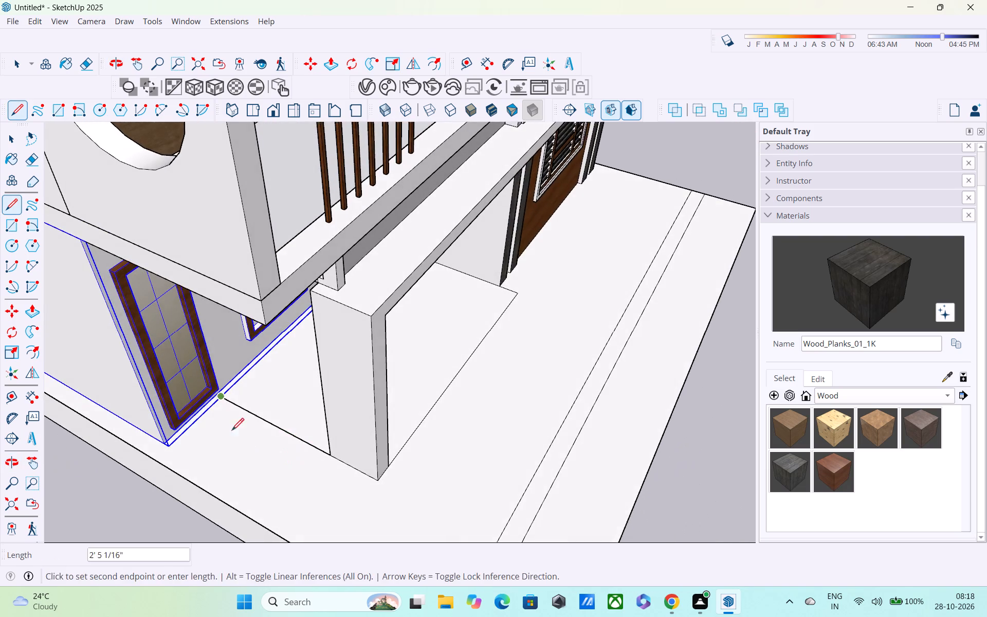
pyautogui.moveTo(217, 411); pyautogui.dragTo(264, 387, button='middle')
pyautogui.scroll(3, 258, 394)
pyautogui.moveTo(339, 264); pyautogui.dragTo(305, 255, button='middle')
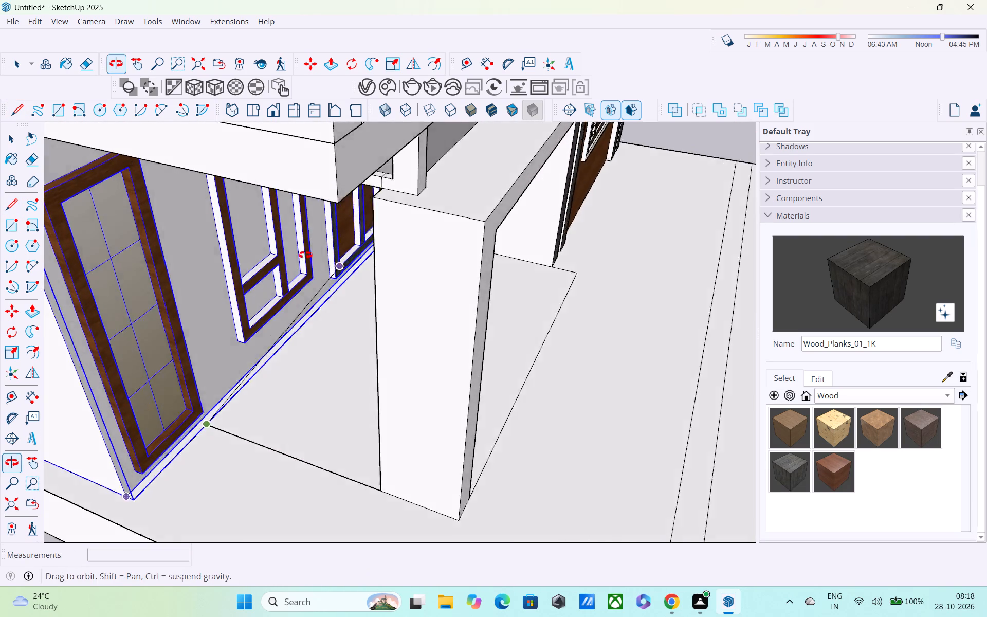
pyautogui.moveTo(305, 255); pyautogui.dragTo(176, 257, button='middle')
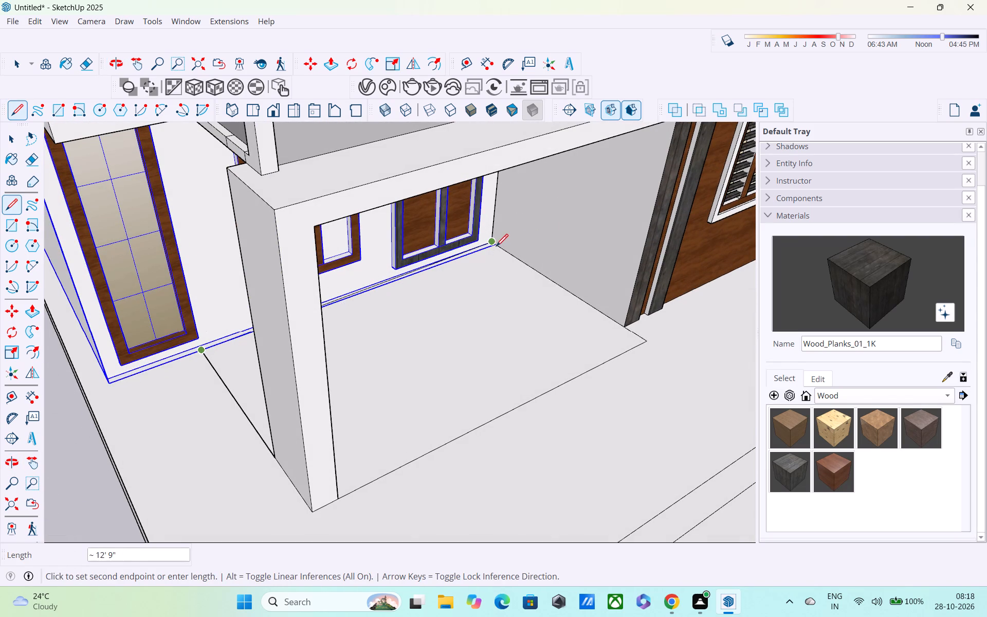
pyautogui.click(493, 246)
pyautogui.moveTo(466, 332); pyautogui.dragTo(393, 307, button='middle')
pyautogui.press('space')
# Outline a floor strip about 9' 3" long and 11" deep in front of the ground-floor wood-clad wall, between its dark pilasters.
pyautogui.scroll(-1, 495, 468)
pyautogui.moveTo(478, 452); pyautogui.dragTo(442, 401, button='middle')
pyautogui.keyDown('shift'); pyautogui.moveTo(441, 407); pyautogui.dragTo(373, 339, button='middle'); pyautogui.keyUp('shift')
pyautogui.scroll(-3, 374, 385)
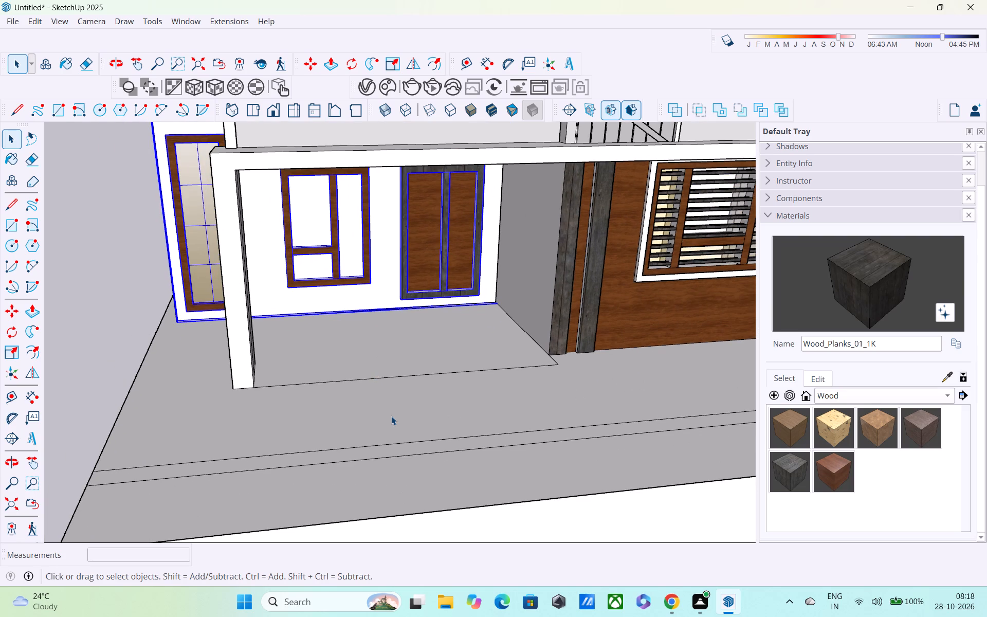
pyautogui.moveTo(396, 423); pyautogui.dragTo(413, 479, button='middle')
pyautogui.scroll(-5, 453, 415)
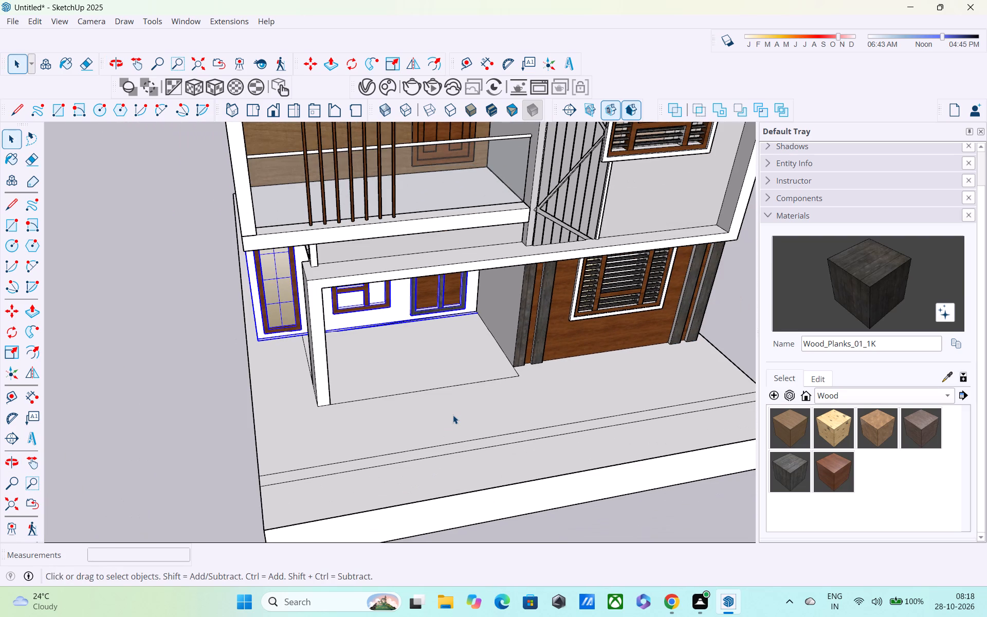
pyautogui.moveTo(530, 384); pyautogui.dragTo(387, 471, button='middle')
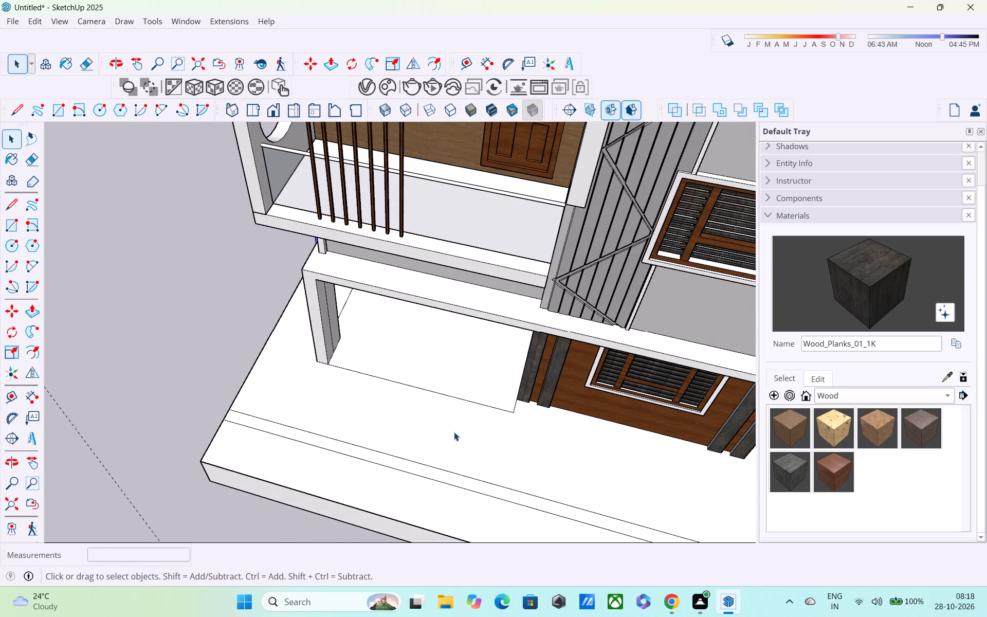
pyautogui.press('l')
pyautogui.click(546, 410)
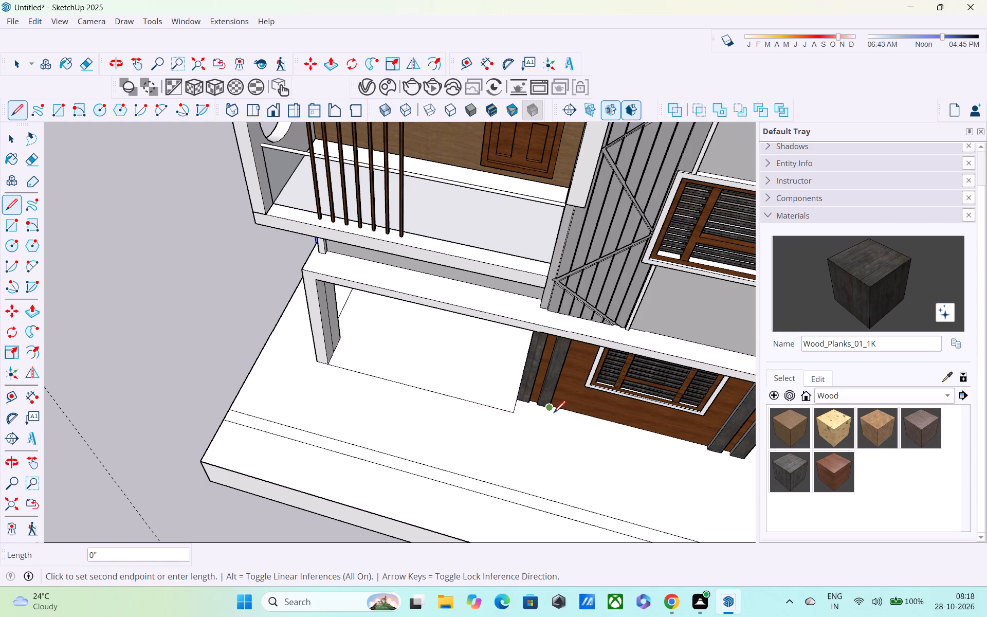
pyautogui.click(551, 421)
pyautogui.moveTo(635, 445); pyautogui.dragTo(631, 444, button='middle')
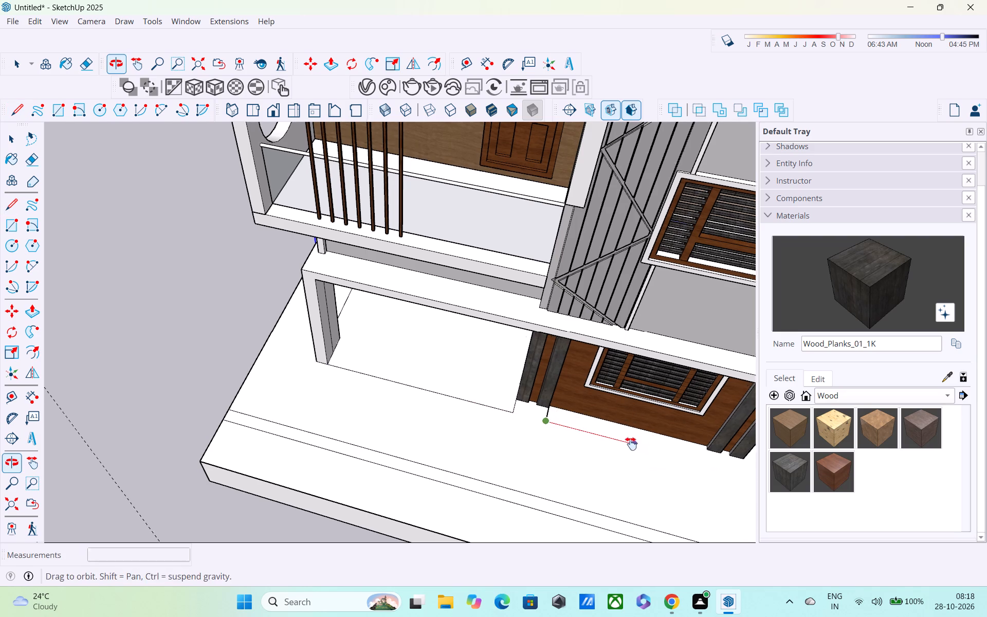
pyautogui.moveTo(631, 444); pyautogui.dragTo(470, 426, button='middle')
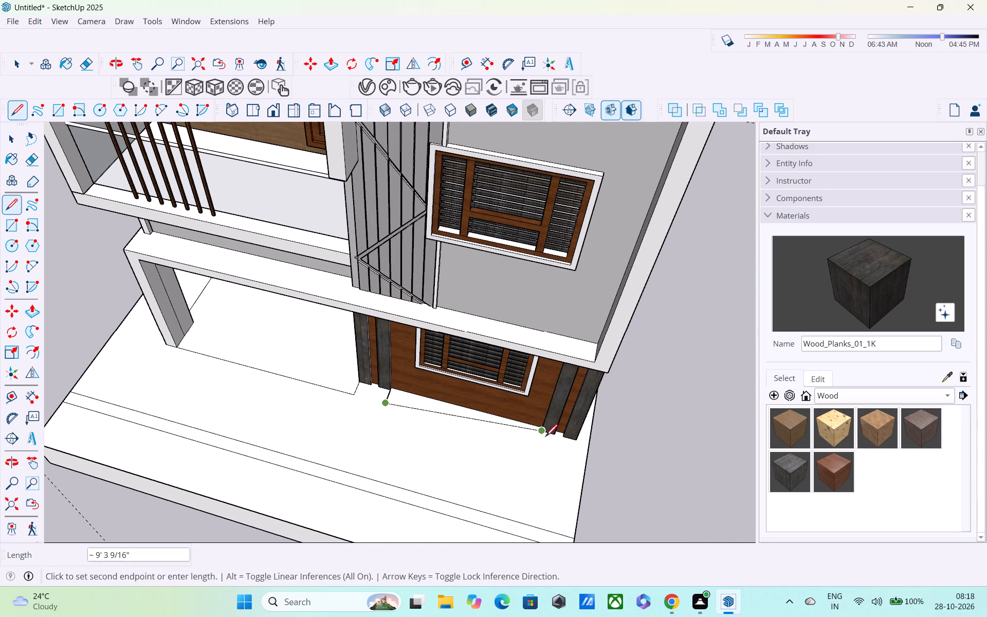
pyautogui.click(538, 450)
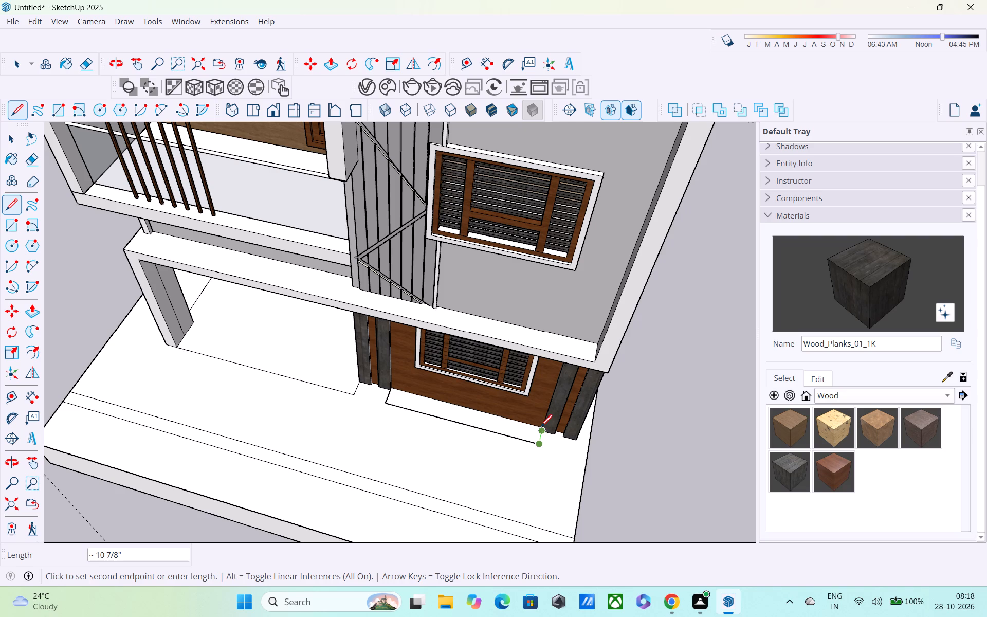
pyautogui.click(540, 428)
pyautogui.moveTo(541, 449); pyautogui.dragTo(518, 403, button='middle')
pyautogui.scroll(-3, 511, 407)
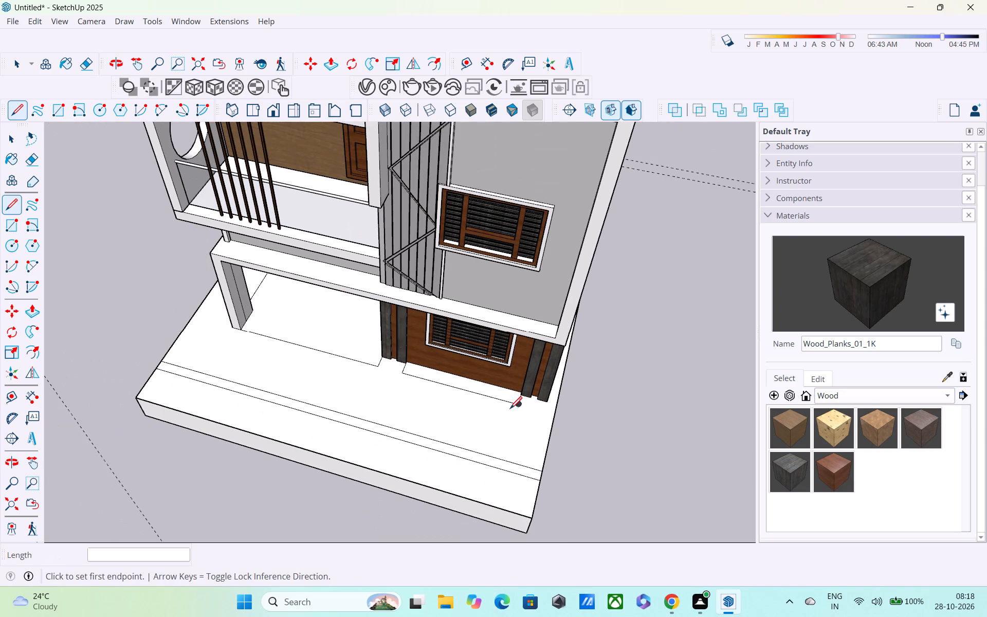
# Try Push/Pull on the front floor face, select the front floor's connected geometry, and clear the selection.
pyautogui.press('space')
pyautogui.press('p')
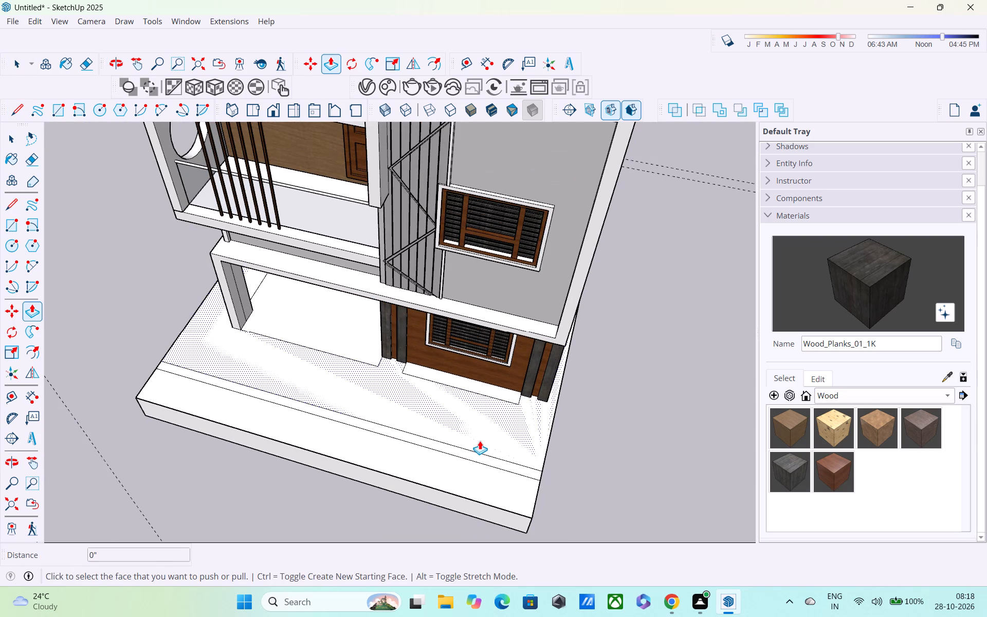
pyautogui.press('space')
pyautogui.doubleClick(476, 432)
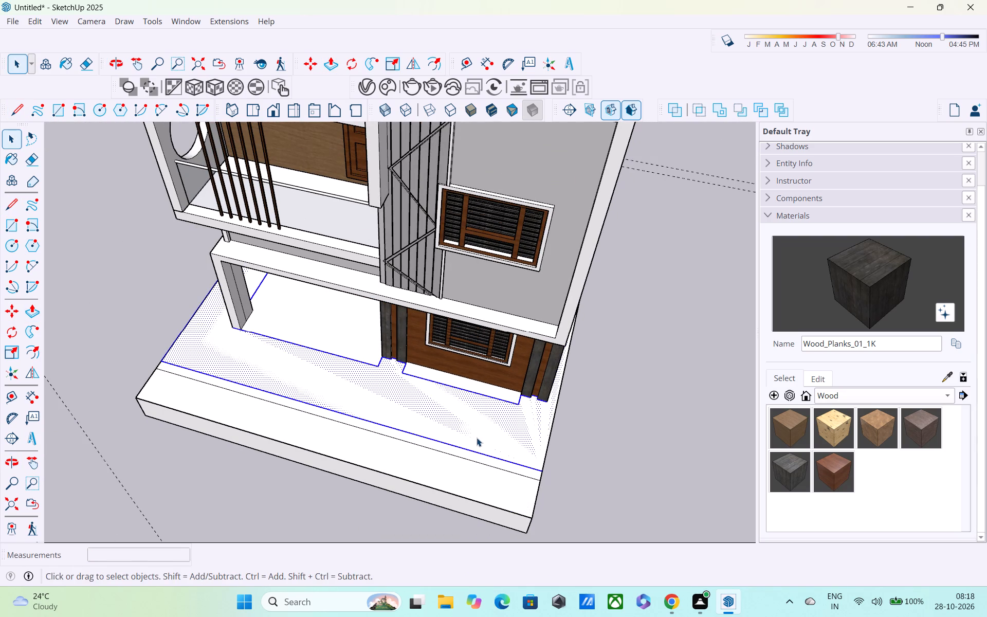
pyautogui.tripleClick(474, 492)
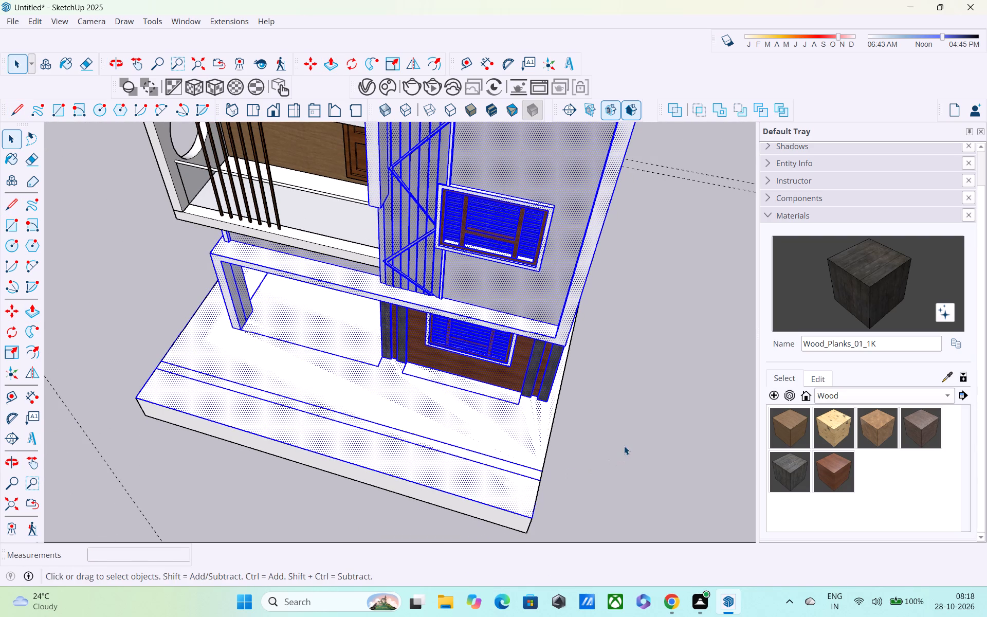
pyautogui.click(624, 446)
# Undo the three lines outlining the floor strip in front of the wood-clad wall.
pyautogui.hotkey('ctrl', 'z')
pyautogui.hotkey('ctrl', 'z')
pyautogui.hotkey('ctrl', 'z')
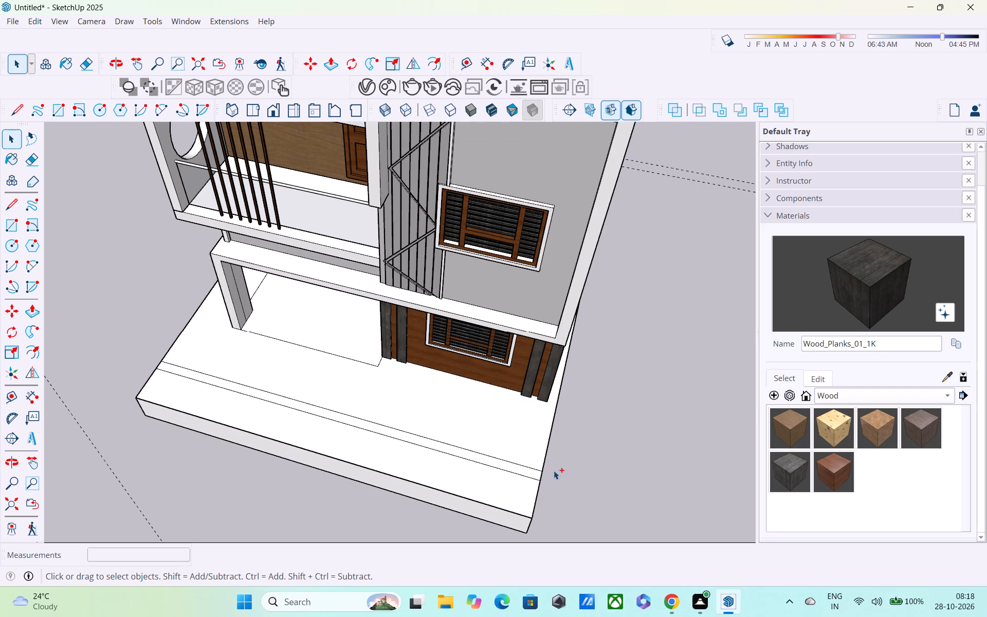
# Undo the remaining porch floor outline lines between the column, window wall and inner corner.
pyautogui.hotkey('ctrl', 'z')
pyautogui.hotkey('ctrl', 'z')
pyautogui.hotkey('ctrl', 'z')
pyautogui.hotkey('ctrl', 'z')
# Erase the two parallel lines running across the floor in front of the house.
pyautogui.doubleClick(338, 462)
pyautogui.doubleClick(341, 443)
pyautogui.doubleClick(350, 401)
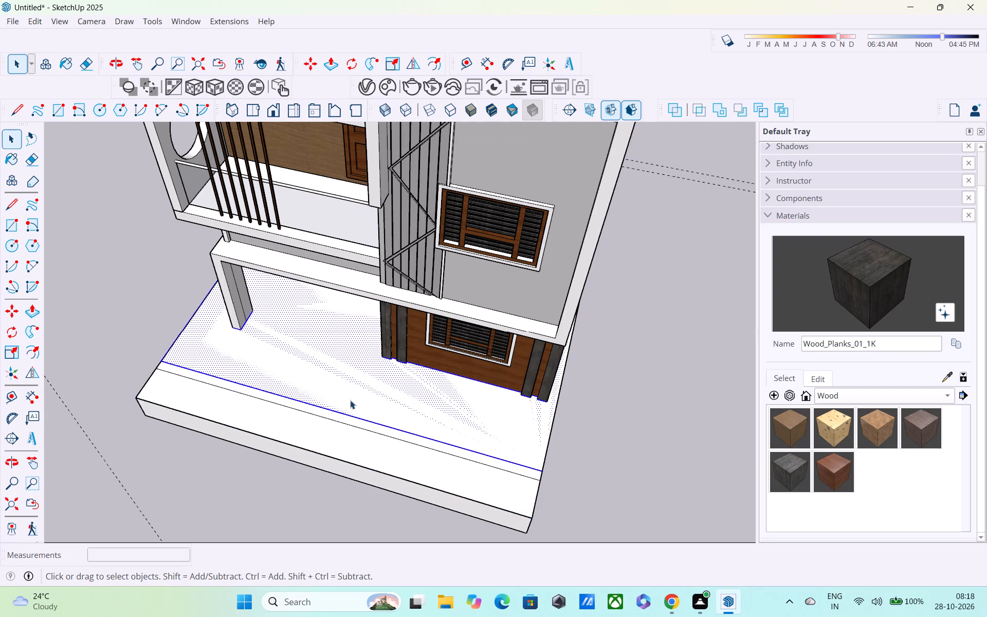
pyautogui.scroll(-4, 350, 450)
pyautogui.click(616, 463)
pyautogui.moveTo(591, 442); pyautogui.dragTo(583, 360, button='middle')
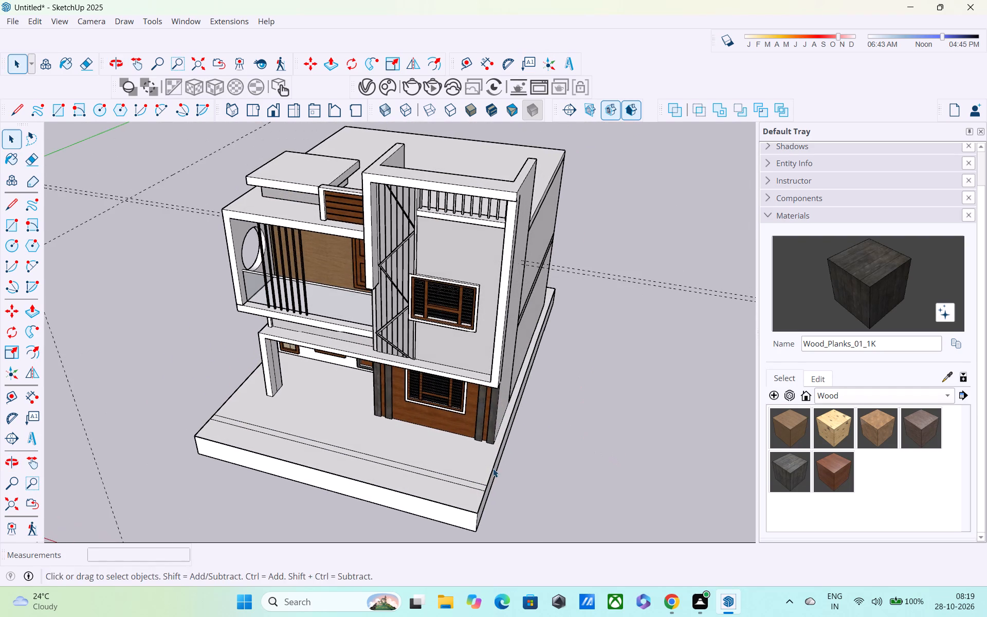
pyautogui.scroll(2, 448, 489)
pyautogui.scroll(-1, 437, 503)
pyautogui.moveTo(433, 516); pyautogui.dragTo(397, 582, button='middle')
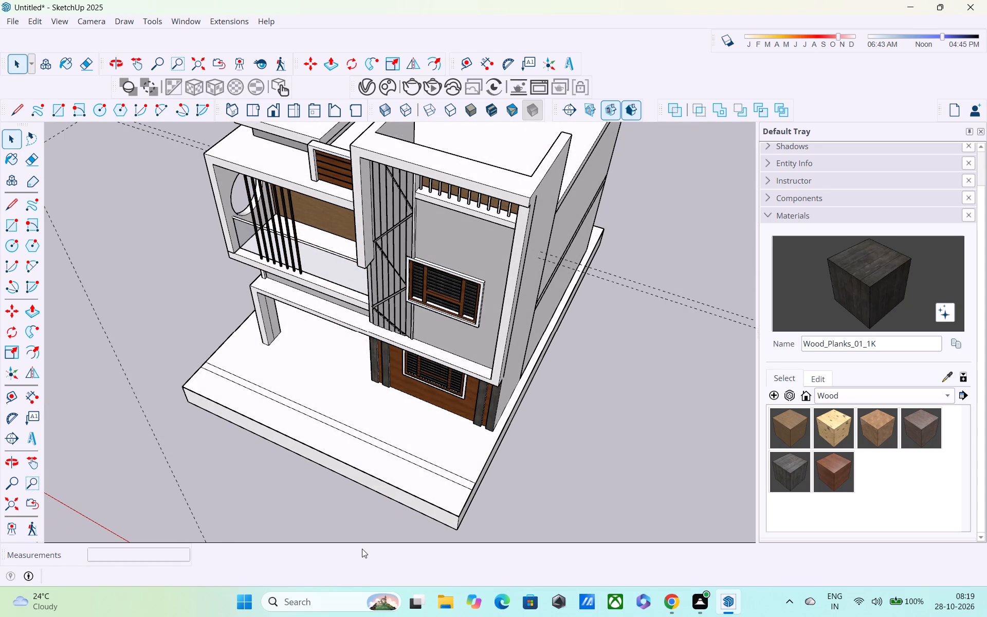
pyautogui.press('e')
pyautogui.moveTo(371, 423); pyautogui.dragTo(372, 446)
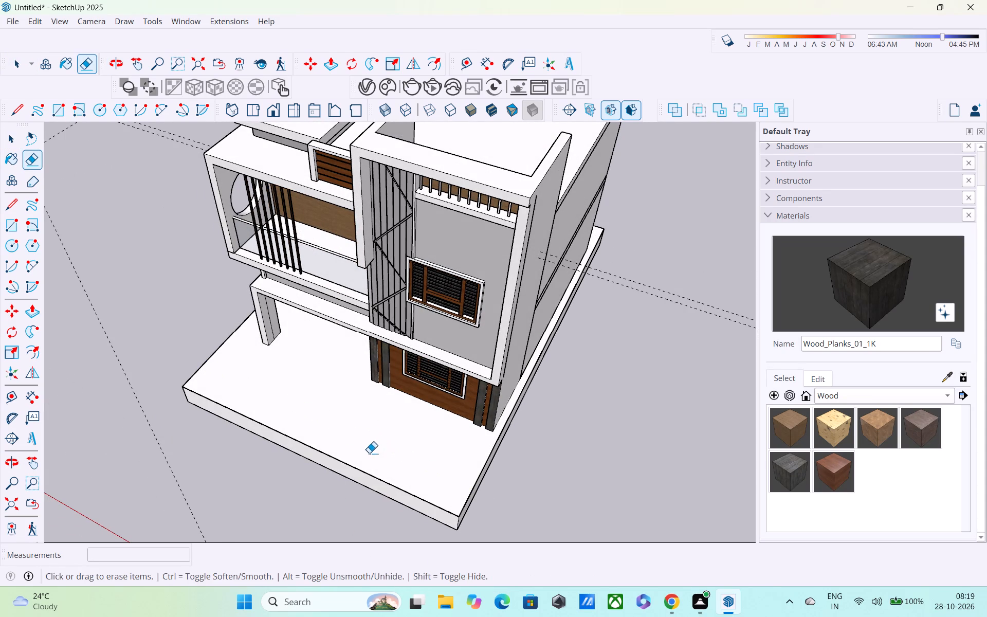
# Select the loose floor face lying over the raised slab, near its front edge, and delete it.
pyautogui.moveTo(398, 476); pyautogui.dragTo(553, 458, button='middle')
pyautogui.press('space')
pyautogui.moveTo(444, 484); pyautogui.dragTo(445, 425, button='middle')
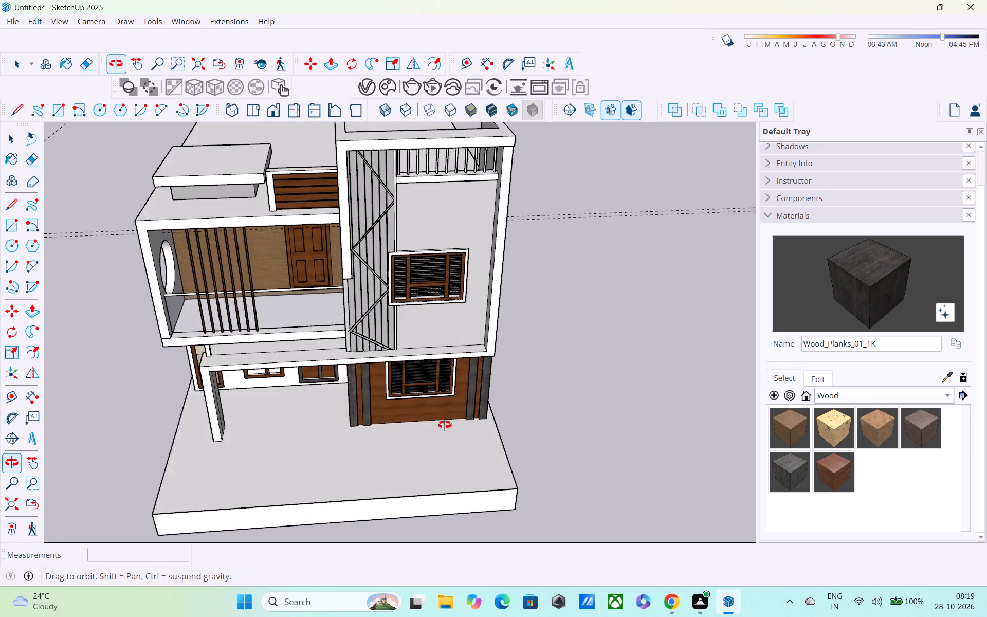
pyautogui.moveTo(445, 425); pyautogui.dragTo(453, 360, button='middle')
pyautogui.doubleClick(446, 514)
pyautogui.moveTo(444, 512); pyautogui.dragTo(460, 434, button='middle')
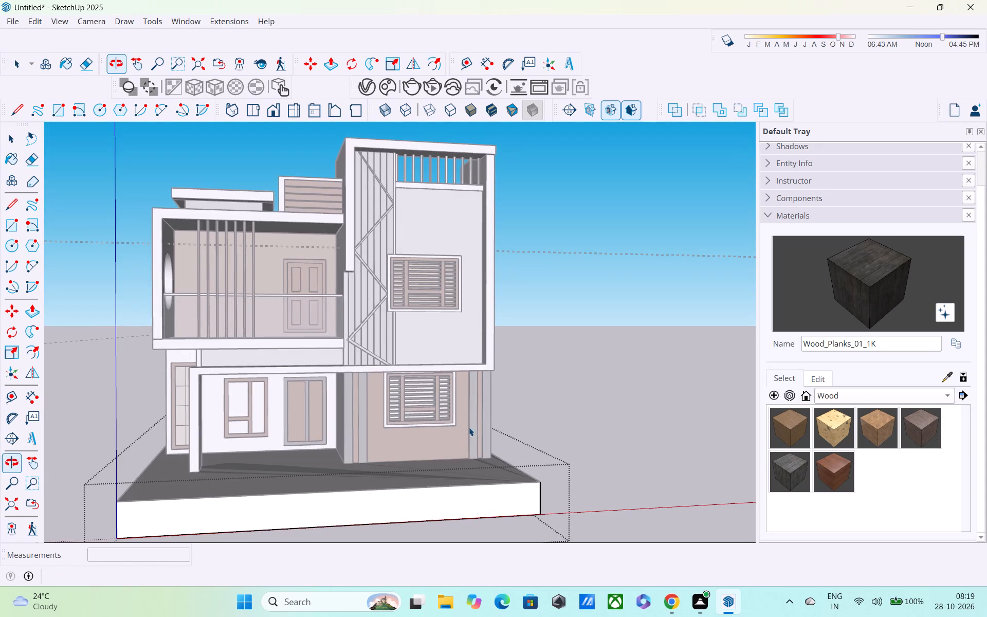
pyautogui.click(613, 375)
pyautogui.moveTo(522, 488); pyautogui.dragTo(562, 584, button='middle')
pyautogui.click(465, 494)
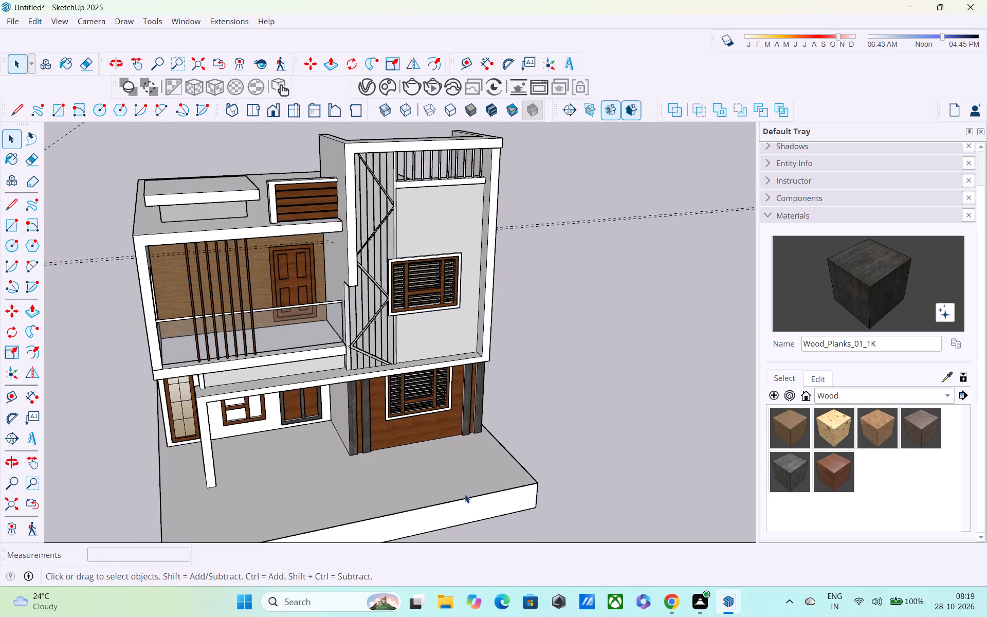
pyautogui.press('Delete')
# Open the raised slab group beneath the house for editing.
pyautogui.doubleClick(410, 515)
pyautogui.doubleClick(404, 506)
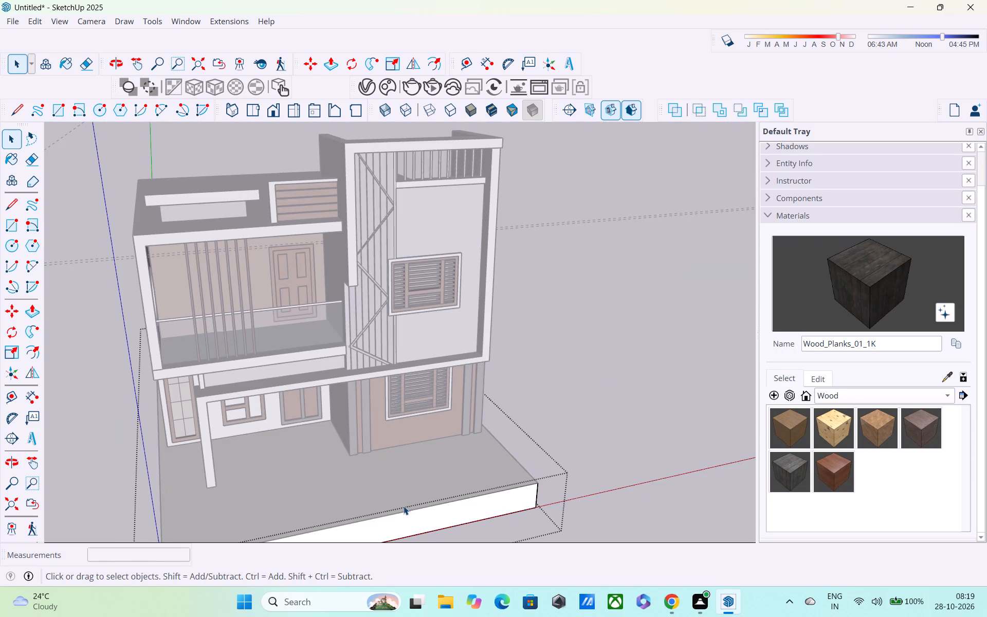
pyautogui.moveTo(404, 506); pyautogui.dragTo(397, 411, button='middle')
pyautogui.click(660, 353)
pyautogui.moveTo(573, 461); pyautogui.dragTo(462, 552, button='middle')
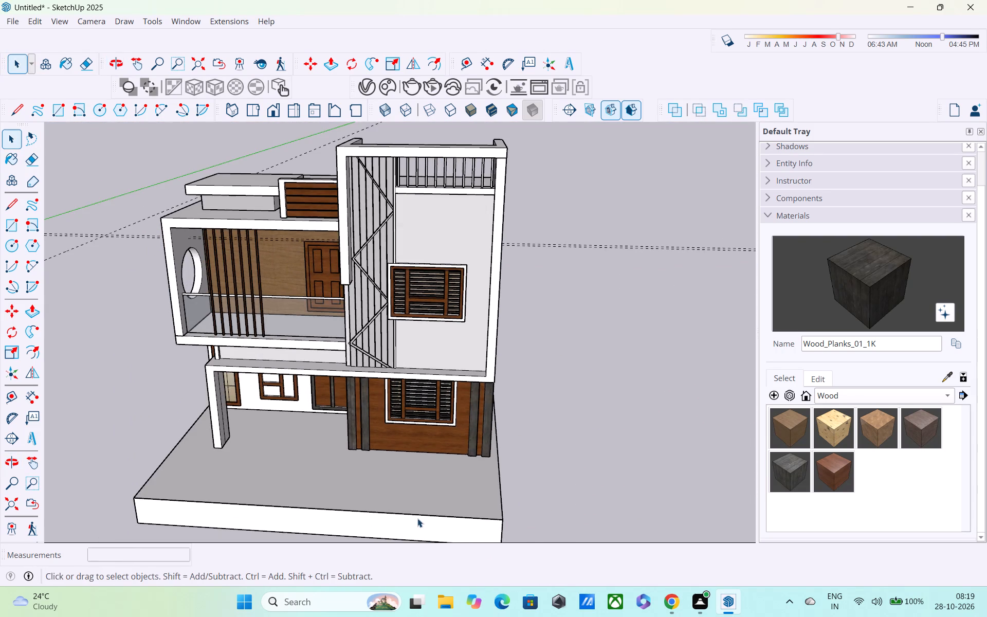
pyautogui.doubleClick(417, 518)
pyautogui.click(602, 415)
pyautogui.doubleClick(421, 529)
pyautogui.moveTo(429, 526); pyautogui.dragTo(531, 615, button='middle')
# Draw the porch floor's front edge about 12' from the column, return it to the dark pilaster, and continue 7' 2" to the inner corner.
pyautogui.press('l')
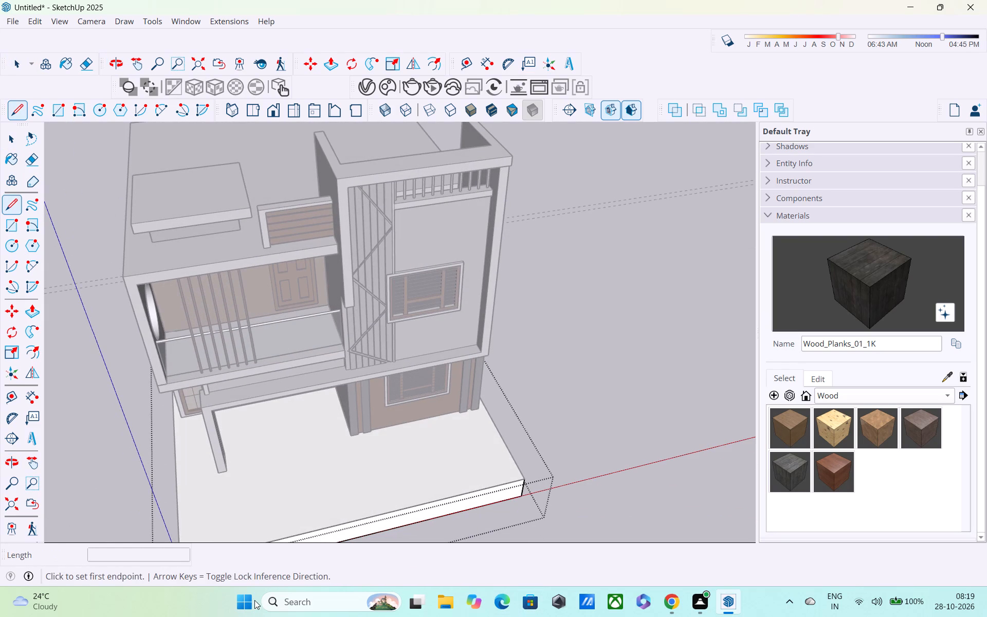
pyautogui.click(227, 471)
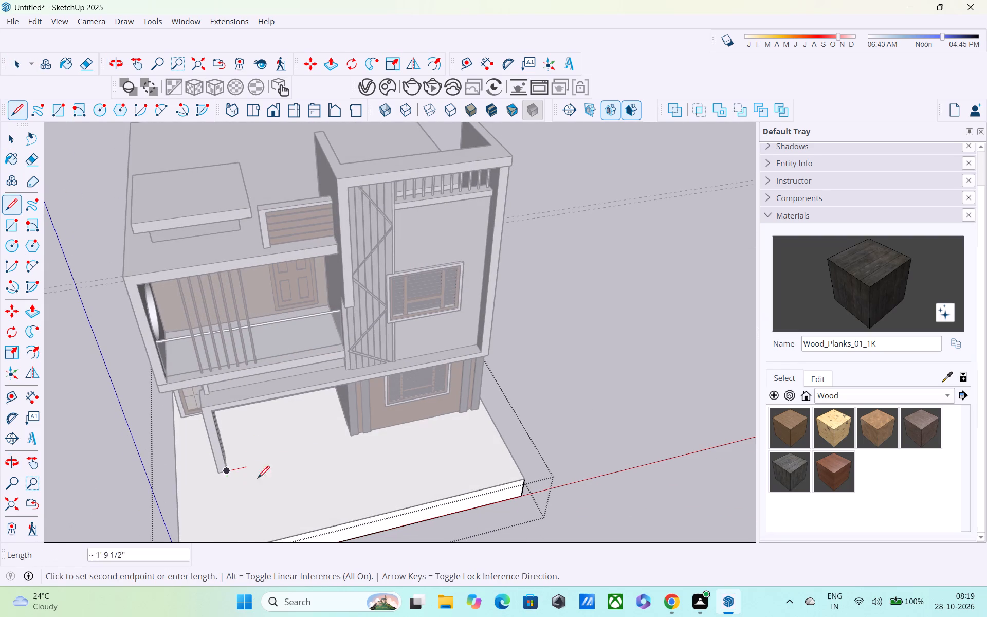
pyautogui.click(354, 444)
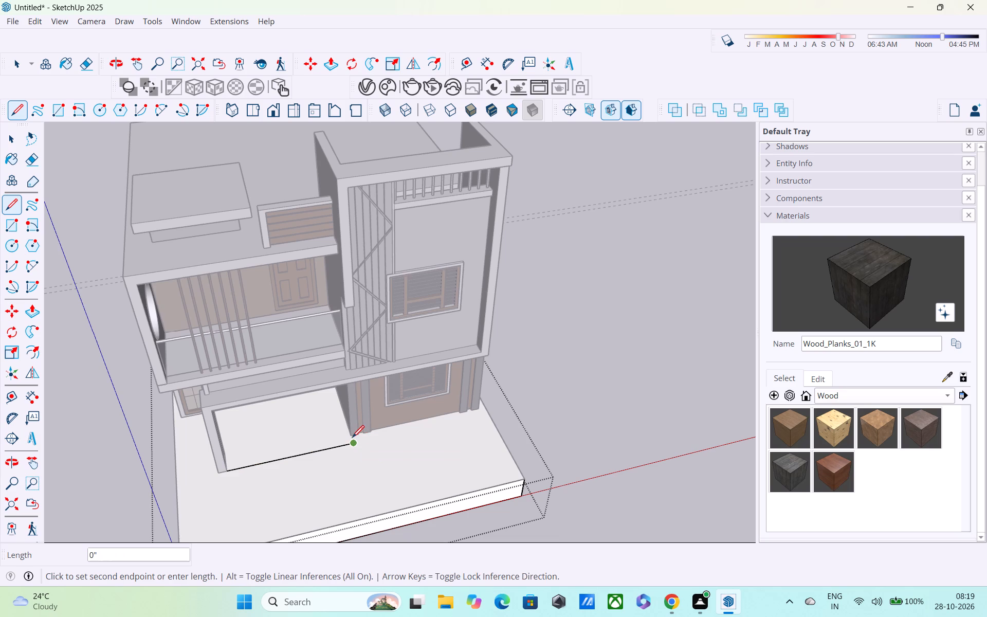
pyautogui.click(351, 434)
pyautogui.moveTo(355, 481); pyautogui.dragTo(569, 427, button='middle')
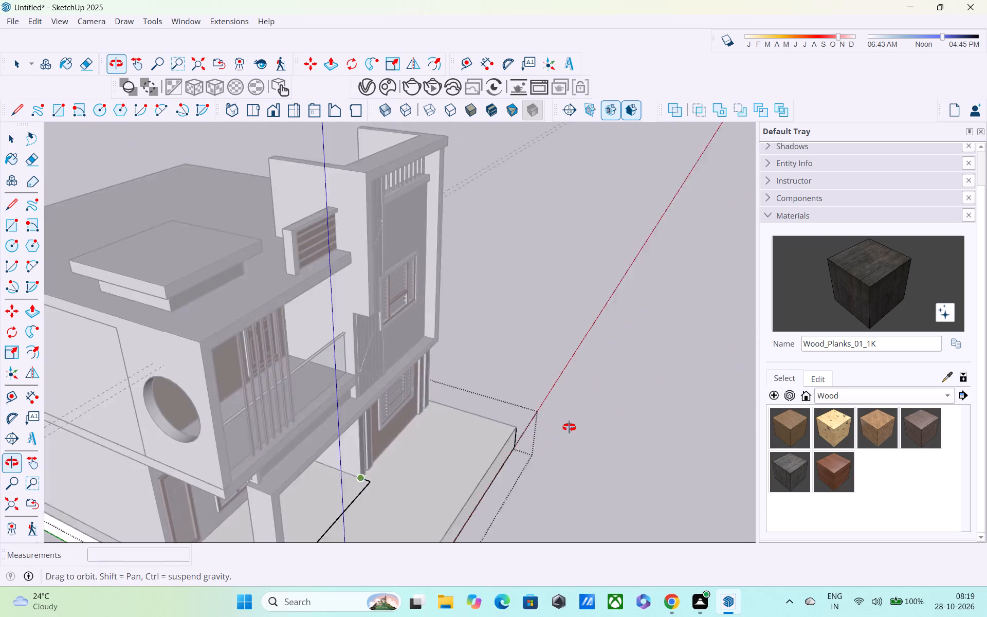
pyautogui.moveTo(569, 427); pyautogui.dragTo(582, 404, button='middle')
pyautogui.moveTo(305, 471); pyautogui.dragTo(305, 458, button='middle')
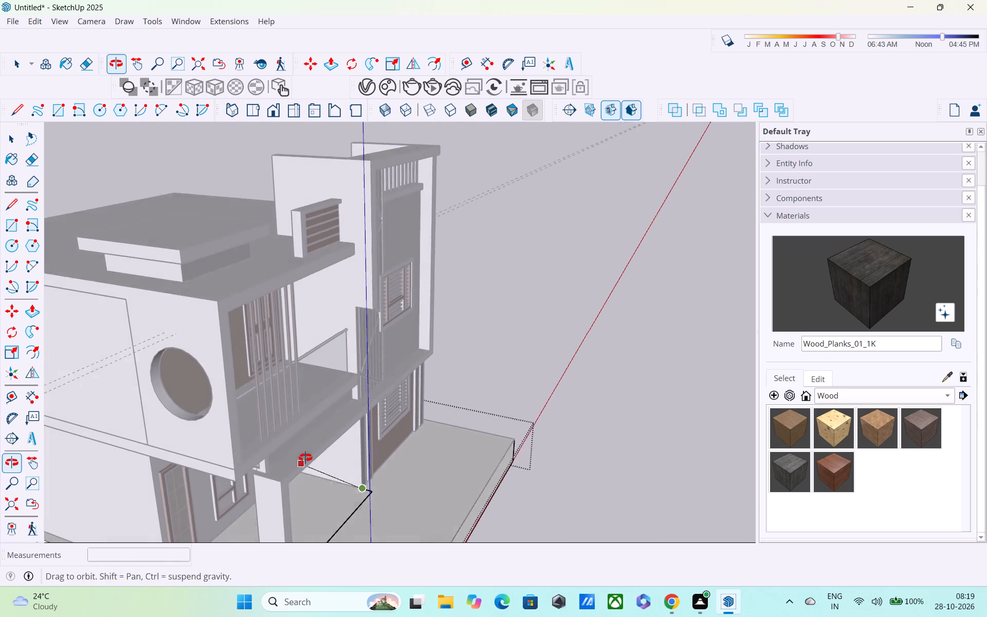
pyautogui.moveTo(305, 458); pyautogui.dragTo(305, 424, button='middle')
pyautogui.scroll(6, 321, 500)
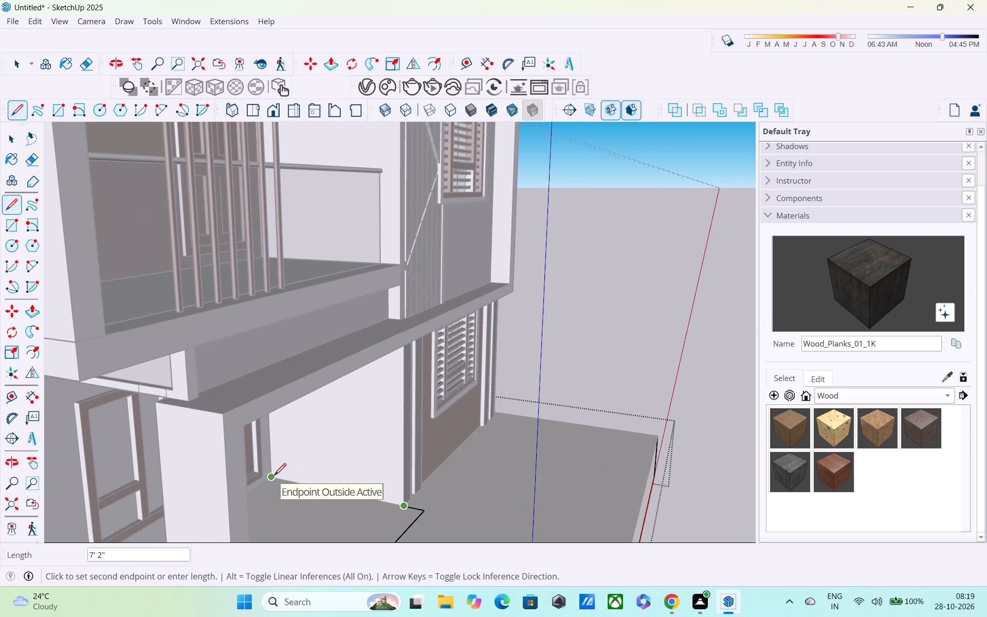
pyautogui.click(274, 477)
# Continue the porch floor outline about 12' along the base of the window wall, level with the column's inner face.
pyautogui.moveTo(249, 530); pyautogui.dragTo(578, 390, button='middle')
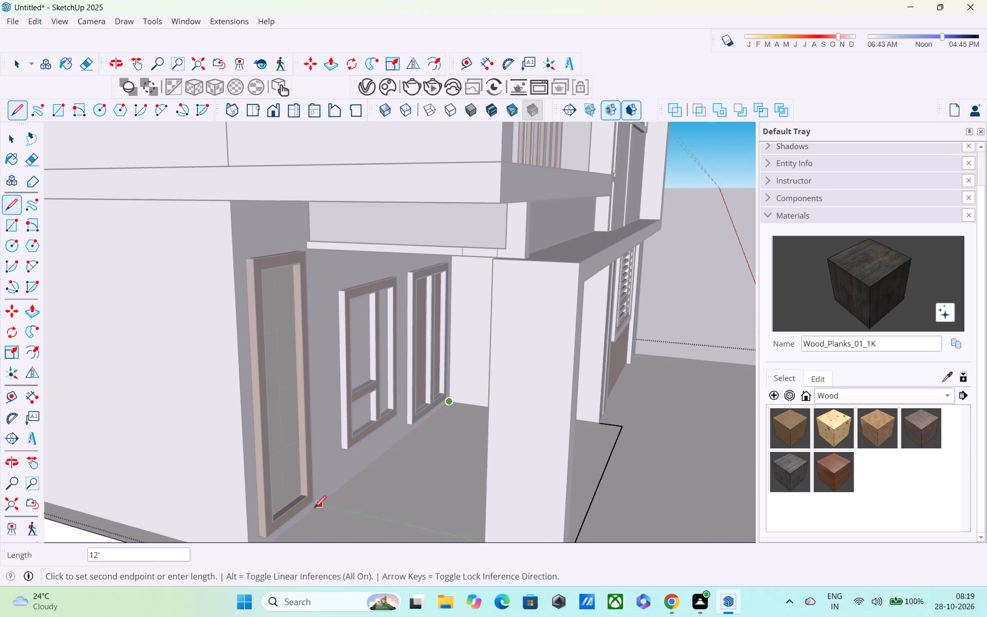
pyautogui.moveTo(327, 516); pyautogui.dragTo(315, 482, button='middle')
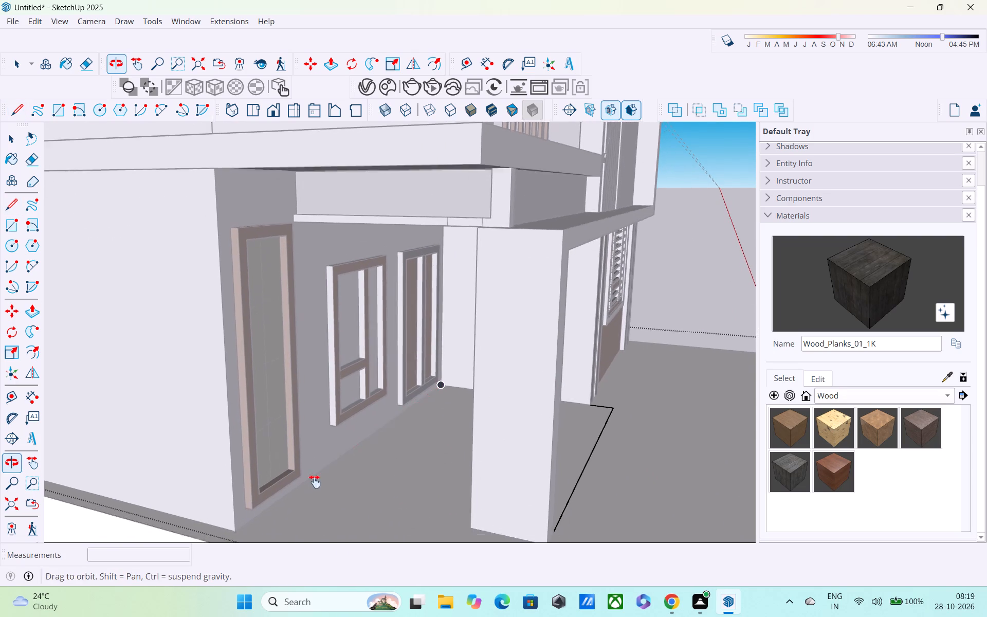
pyautogui.moveTo(315, 482); pyautogui.dragTo(317, 449, button='middle')
pyautogui.moveTo(366, 480); pyautogui.dragTo(516, 505, button='middle')
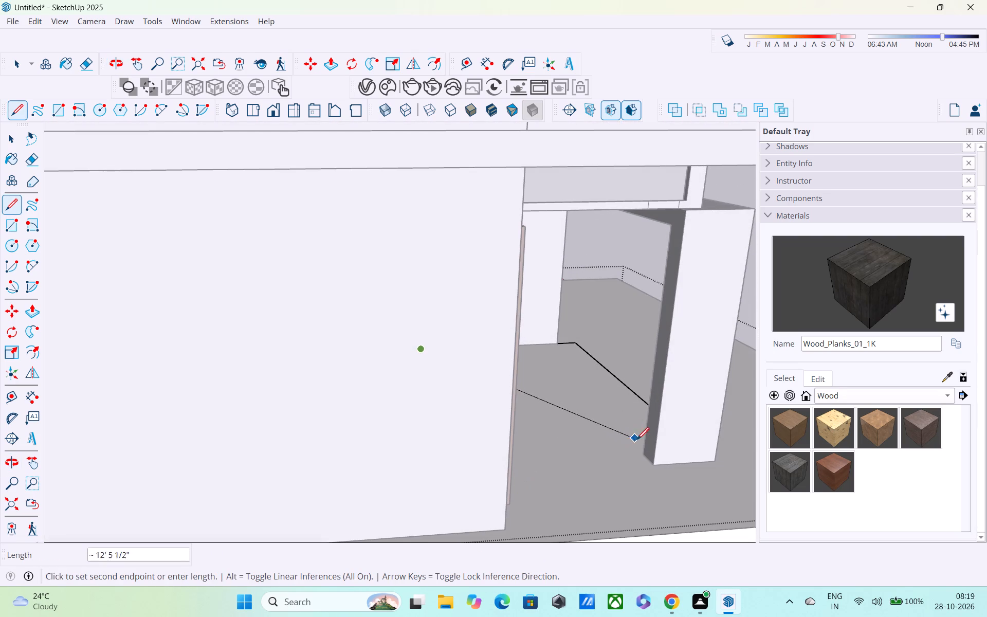
pyautogui.moveTo(584, 466); pyautogui.dragTo(453, 489, button='middle')
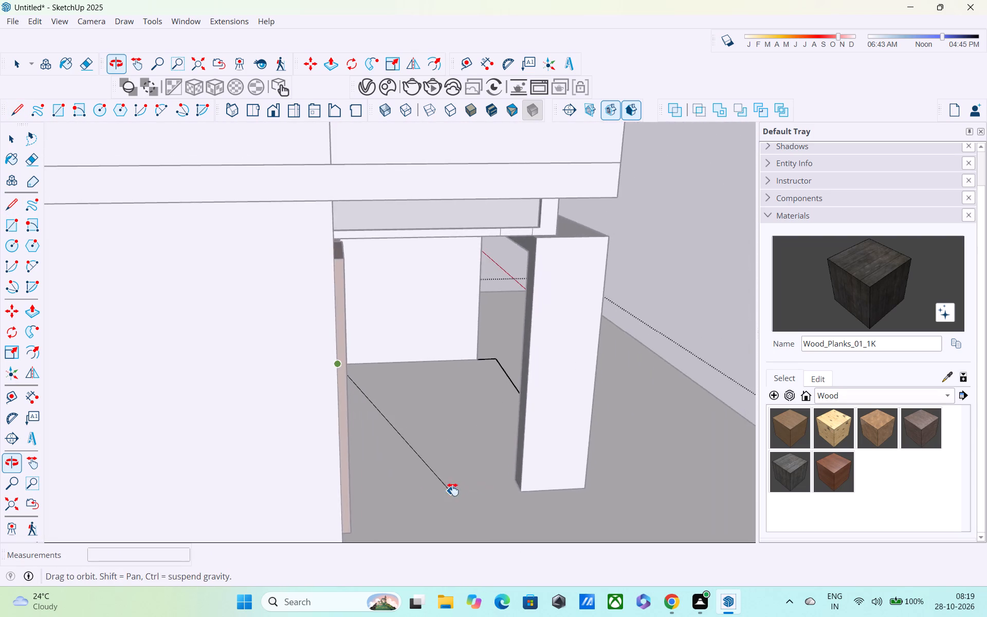
pyautogui.moveTo(453, 489); pyautogui.dragTo(408, 479, button='middle')
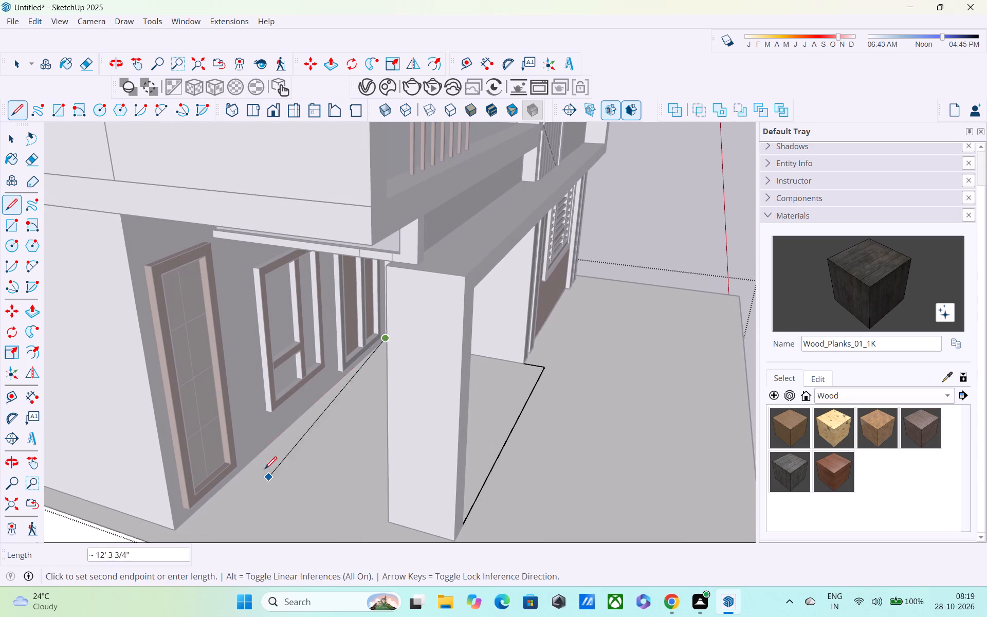
pyautogui.click(244, 466)
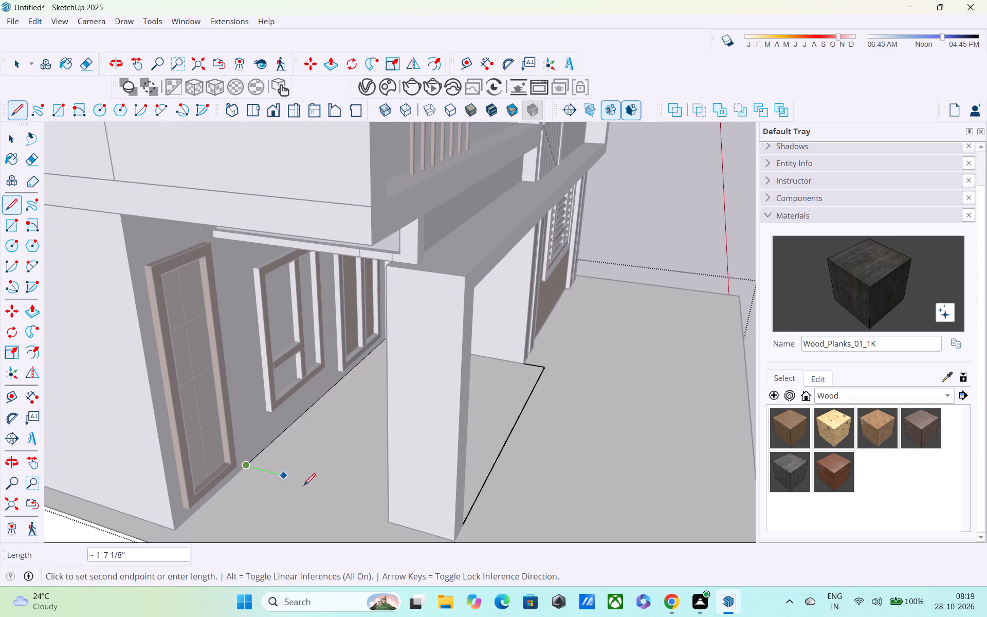
# Close the porch floor outline with a line about 6' to the column's back corner and about 2' 2" along the column's base.
pyautogui.moveTo(372, 509); pyautogui.dragTo(492, 493, button='middle')
pyautogui.scroll(2, 525, 473)
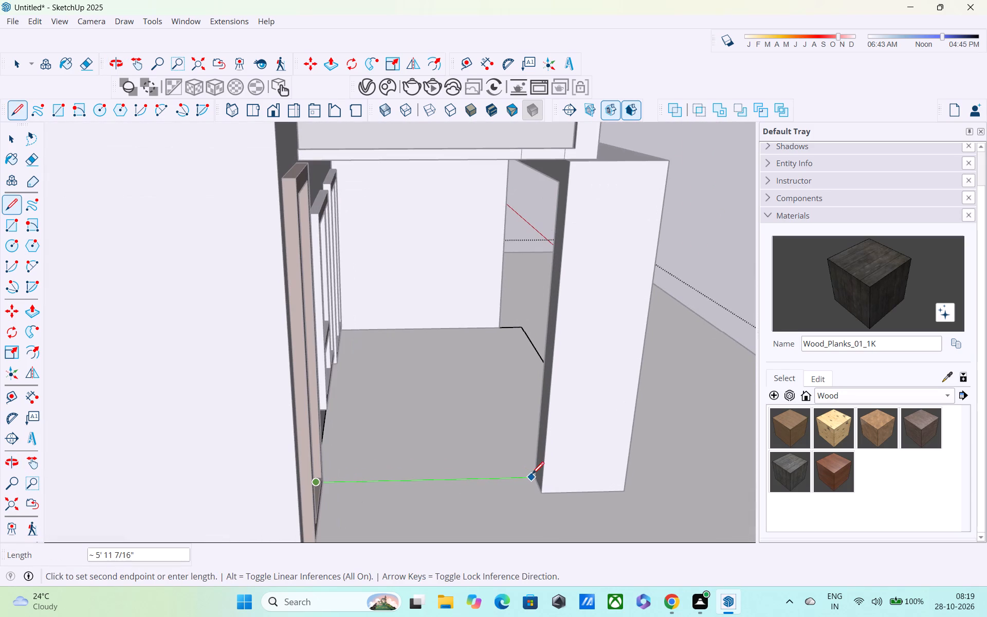
pyautogui.click(536, 478)
pyautogui.moveTo(561, 484); pyautogui.dragTo(267, 528, button='middle')
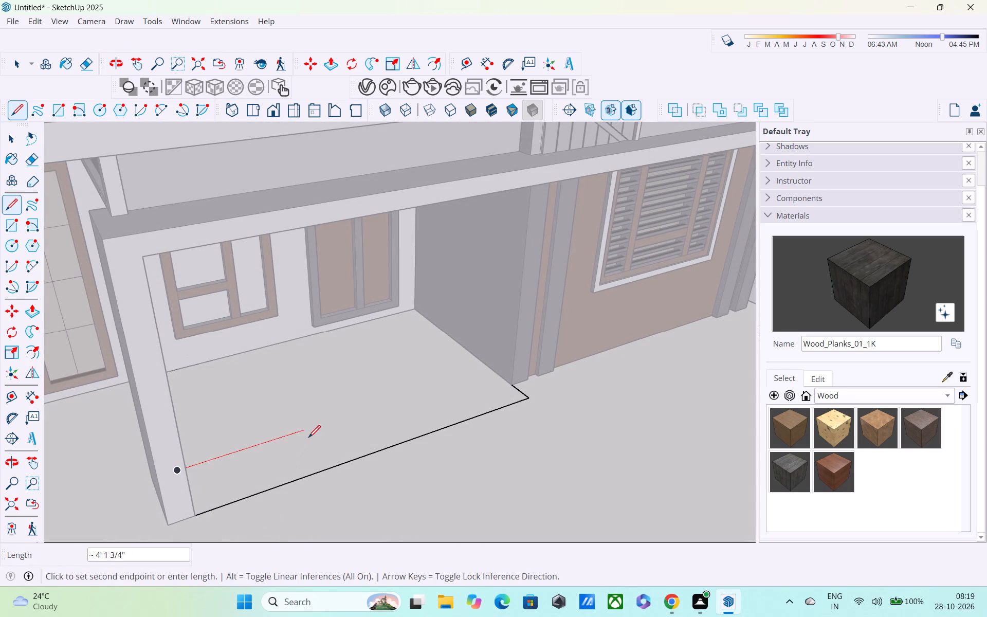
pyautogui.press('space')
pyautogui.moveTo(314, 488); pyautogui.dragTo(177, 493, button='middle')
pyautogui.scroll(2, 240, 437)
pyautogui.click(269, 401)
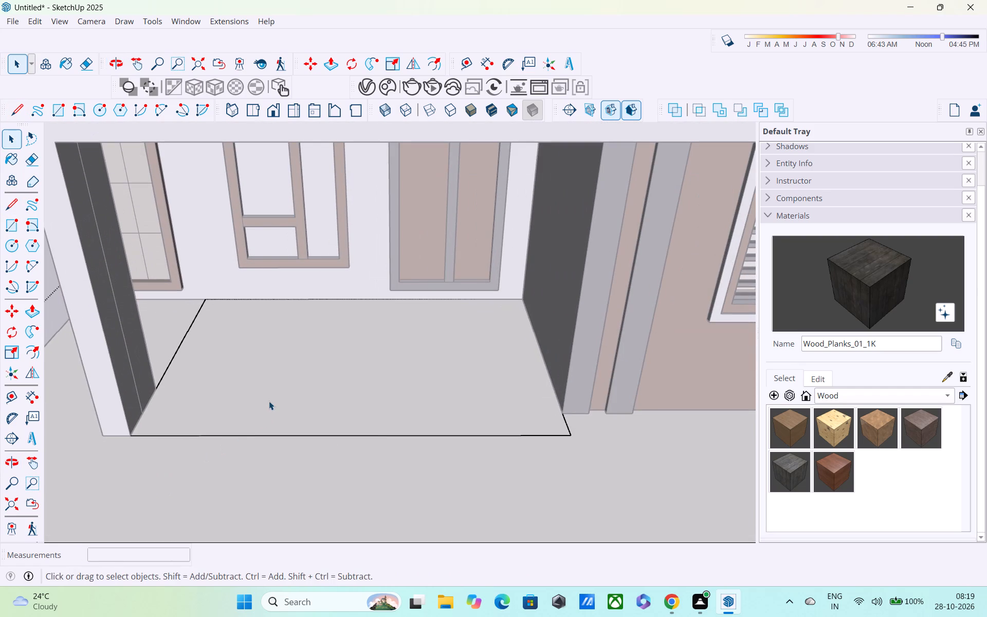
pyautogui.press('l')
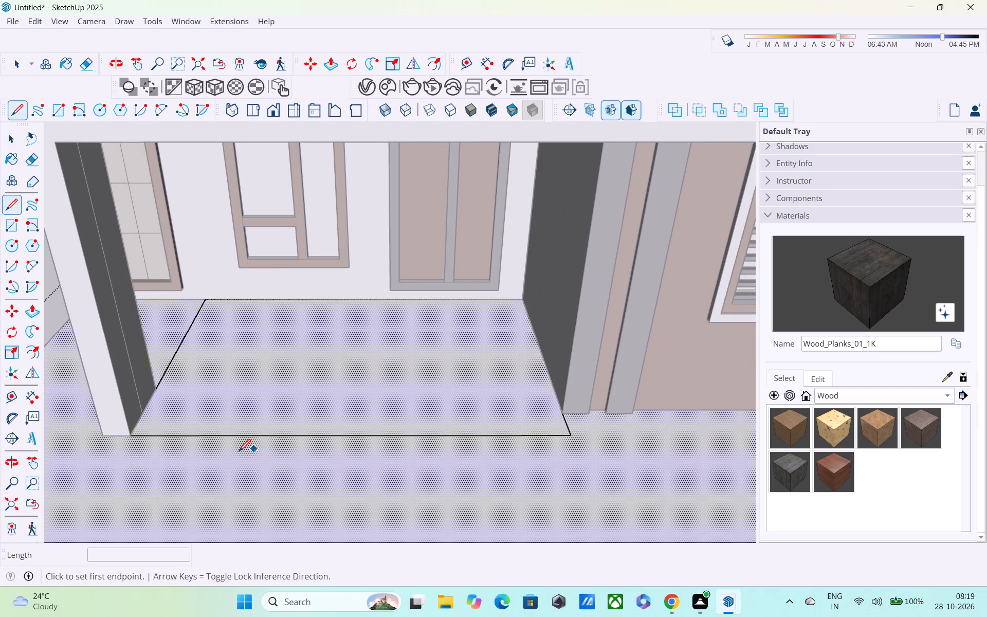
pyautogui.click(154, 391)
pyautogui.click(134, 440)
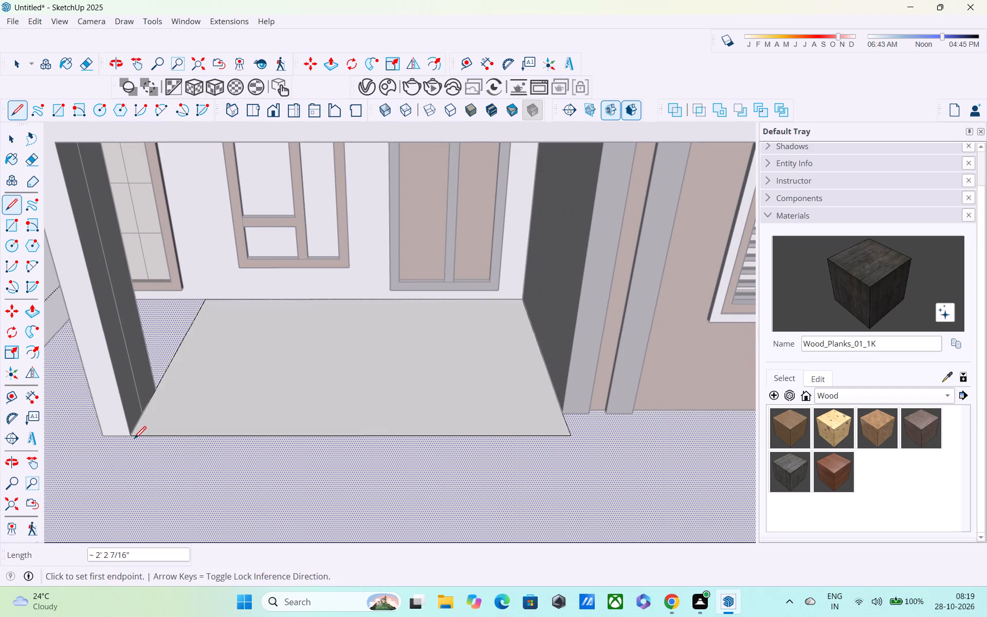
# Outline the front strip below the louvred window: about 1' out from the near pilaster, about 9' 3" along, and back to the far pilaster.
pyautogui.scroll(-2, 262, 443)
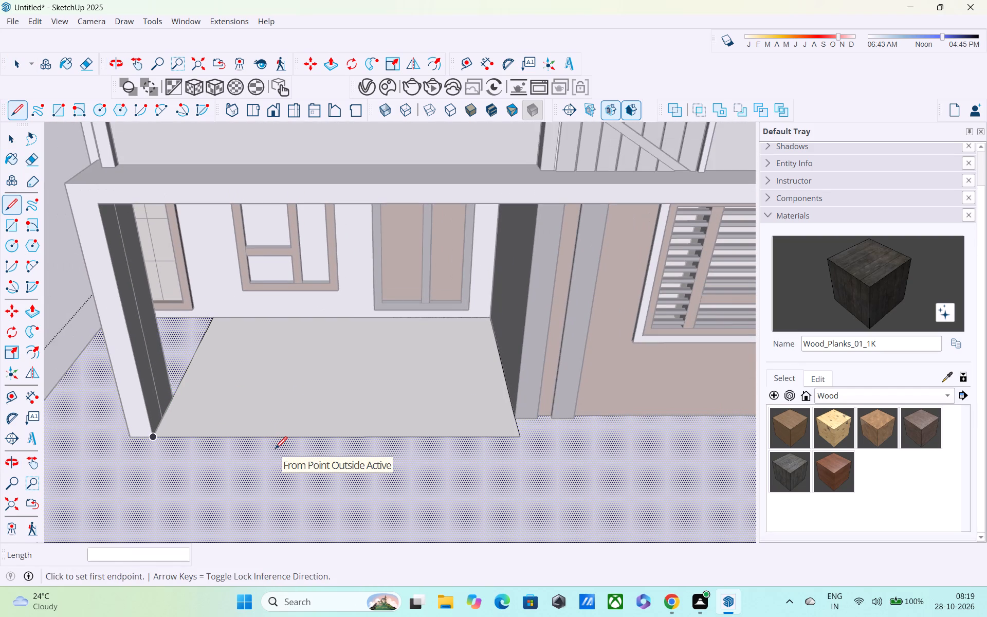
pyautogui.keyDown('shift'); pyautogui.moveTo(285, 454); pyautogui.dragTo(349, 471, button='middle'); pyautogui.keyUp('shift')
pyautogui.moveTo(359, 449); pyautogui.dragTo(351, 535, button='middle')
pyautogui.keyDown('shift'); pyautogui.moveTo(360, 442); pyautogui.dragTo(364, 534, button='middle'); pyautogui.keyUp('shift')
pyautogui.moveTo(354, 507); pyautogui.dragTo(321, 387, button='middle')
pyautogui.scroll(-1, 335, 458)
pyautogui.keyDown('shift'); pyautogui.moveTo(337, 460); pyautogui.dragTo(280, 407, button='middle'); pyautogui.keyUp('shift')
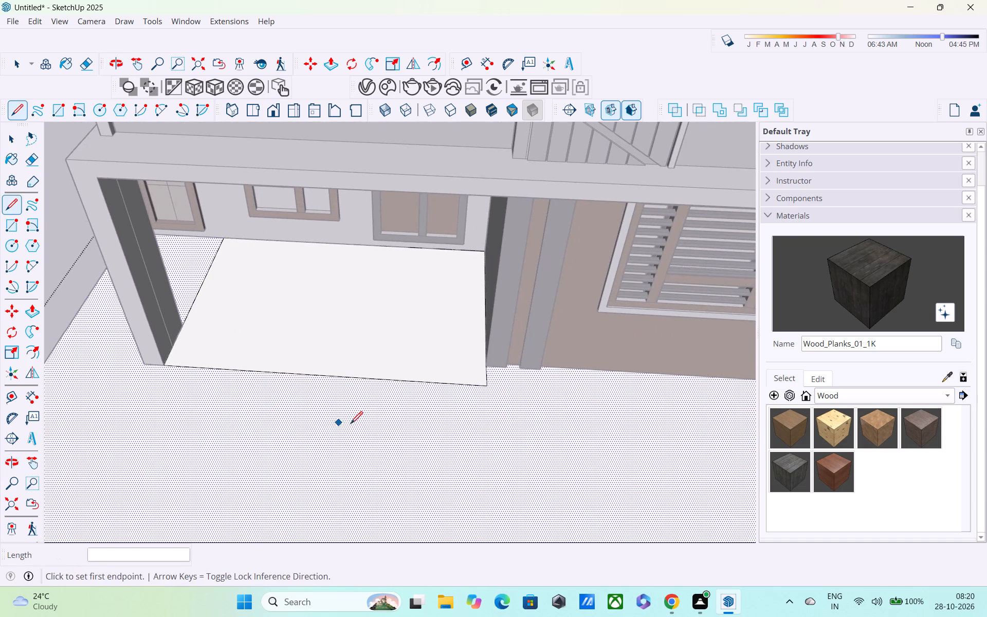
pyautogui.moveTo(387, 454); pyautogui.dragTo(392, 512, button='middle')
pyautogui.keyDown('shift'); pyautogui.moveTo(492, 349); pyautogui.dragTo(358, 380, button='middle'); pyautogui.keyUp('shift')
pyautogui.scroll(2, 394, 377)
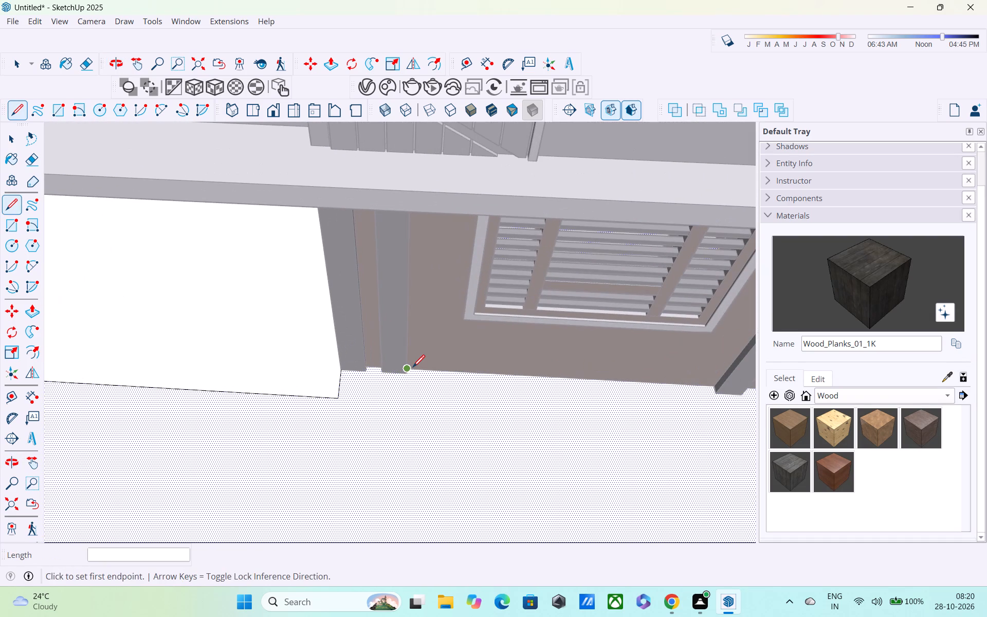
pyautogui.click(410, 375)
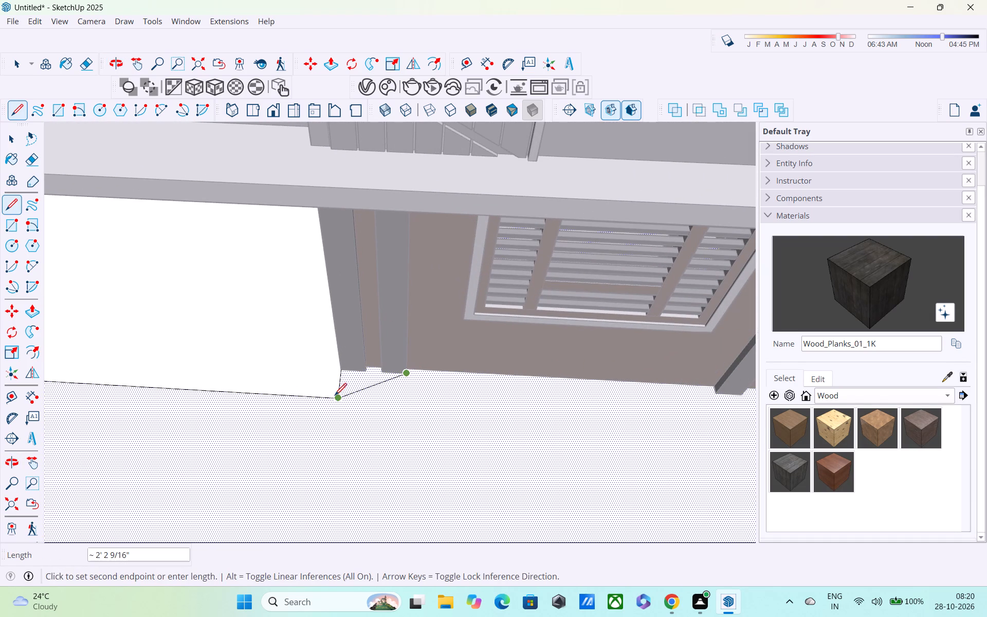
pyautogui.click(408, 400)
pyautogui.keyDown('shift'); pyautogui.moveTo(565, 393); pyautogui.dragTo(356, 398, button='middle'); pyautogui.keyUp('shift')
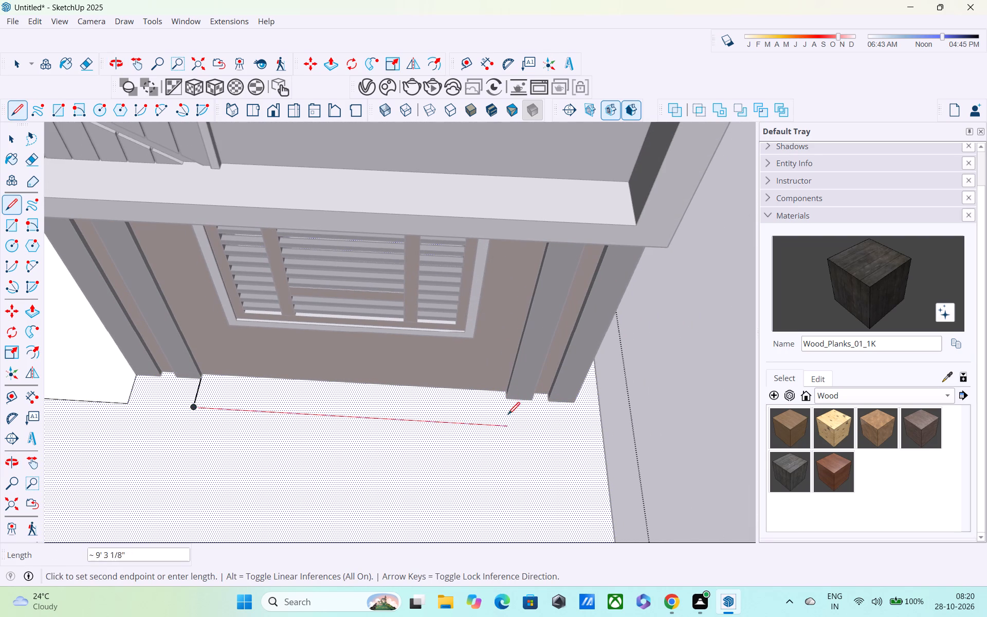
pyautogui.click(508, 426)
pyautogui.click(504, 397)
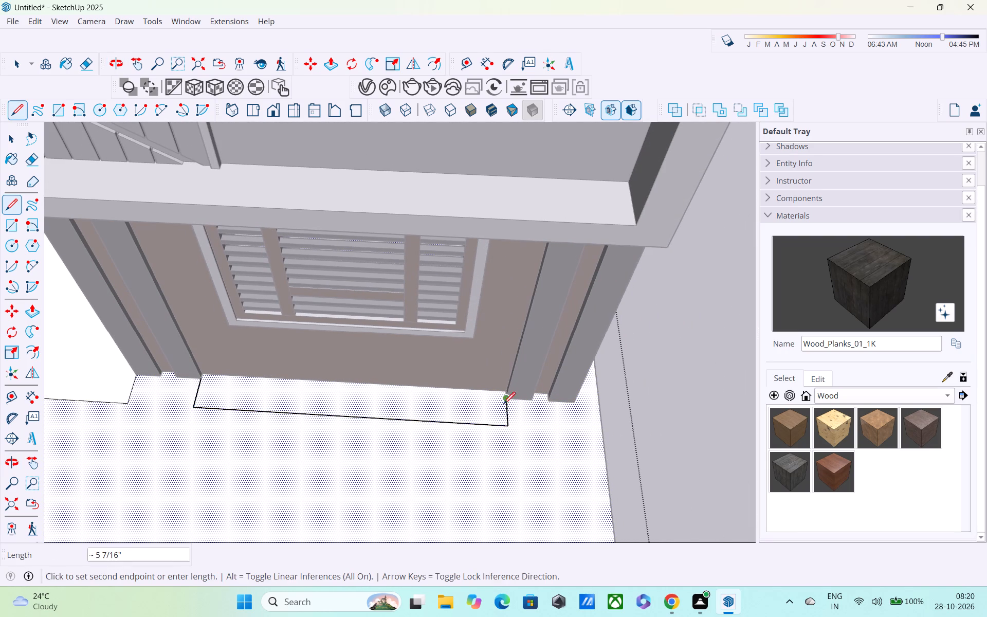
# Close the front strip's outline to the wall corner, about 9' 2" along the wall base, and 2" along the near pilaster's side.
pyautogui.scroll(7, 504, 393)
pyautogui.moveTo(508, 395); pyautogui.dragTo(552, 434, button='middle')
pyautogui.scroll(2, 478, 382)
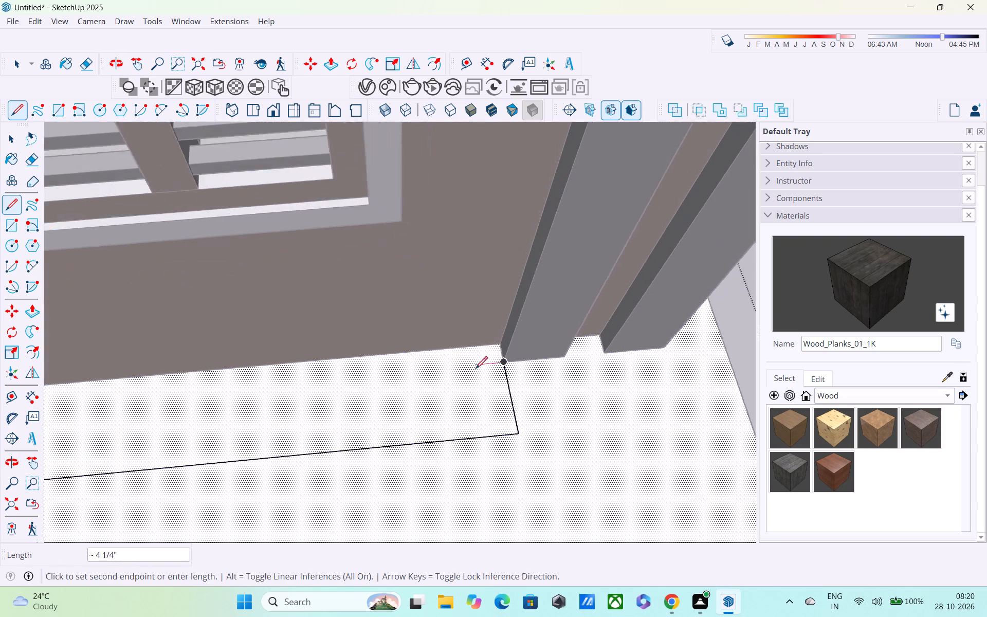
pyautogui.scroll(1, 476, 370)
pyautogui.click(505, 341)
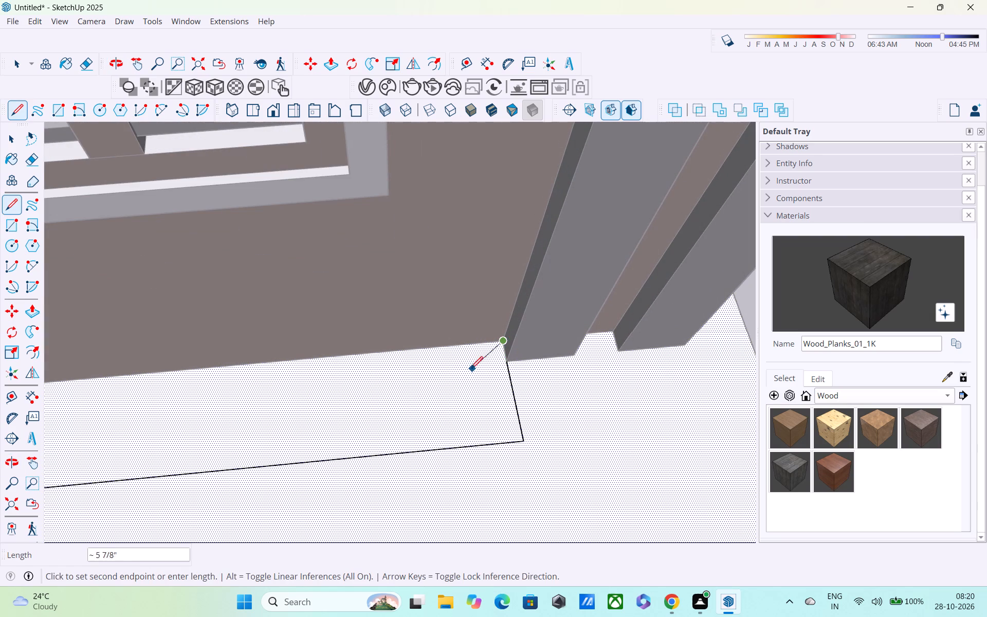
pyautogui.moveTo(470, 370); pyautogui.dragTo(644, 205, button='middle')
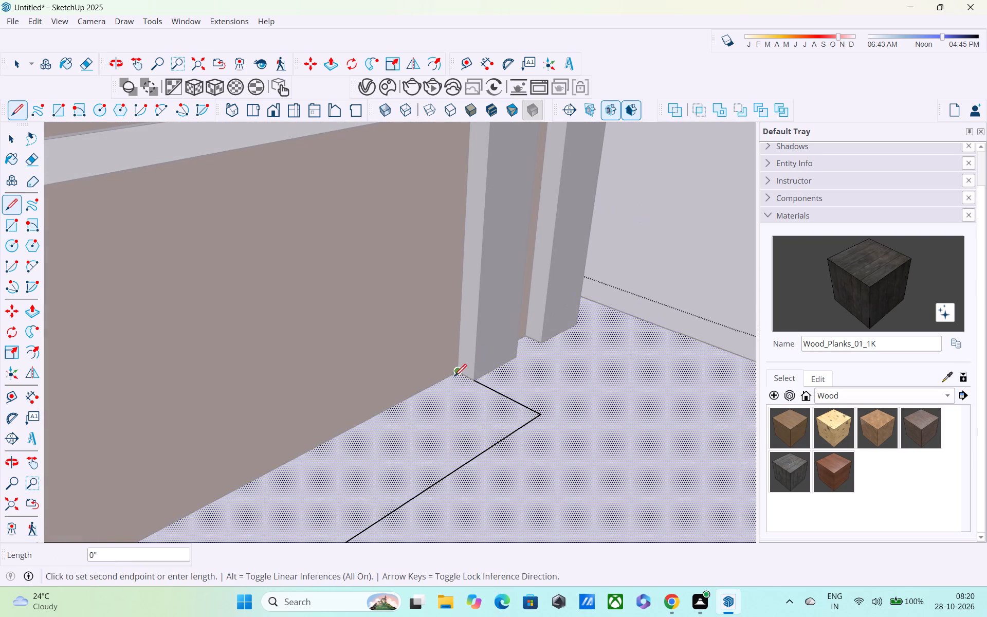
pyautogui.keyDown('shift'); pyautogui.moveTo(423, 414); pyautogui.dragTo(663, 247, button='middle'); pyautogui.keyUp('shift')
pyautogui.moveTo(430, 379); pyautogui.dragTo(673, 212, button='middle')
pyautogui.scroll(-5, 568, 270)
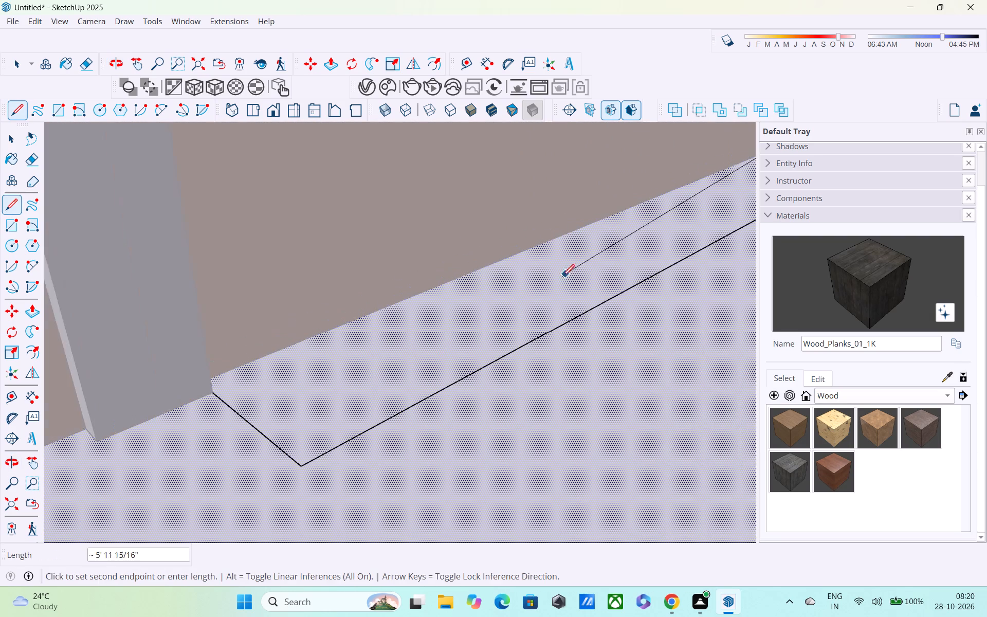
pyautogui.keyDown('shift'); pyautogui.moveTo(450, 356); pyautogui.dragTo(542, 360, button='middle'); pyautogui.keyUp('shift')
pyautogui.moveTo(464, 365); pyautogui.dragTo(204, 465, button='middle')
pyautogui.scroll(3, 416, 284)
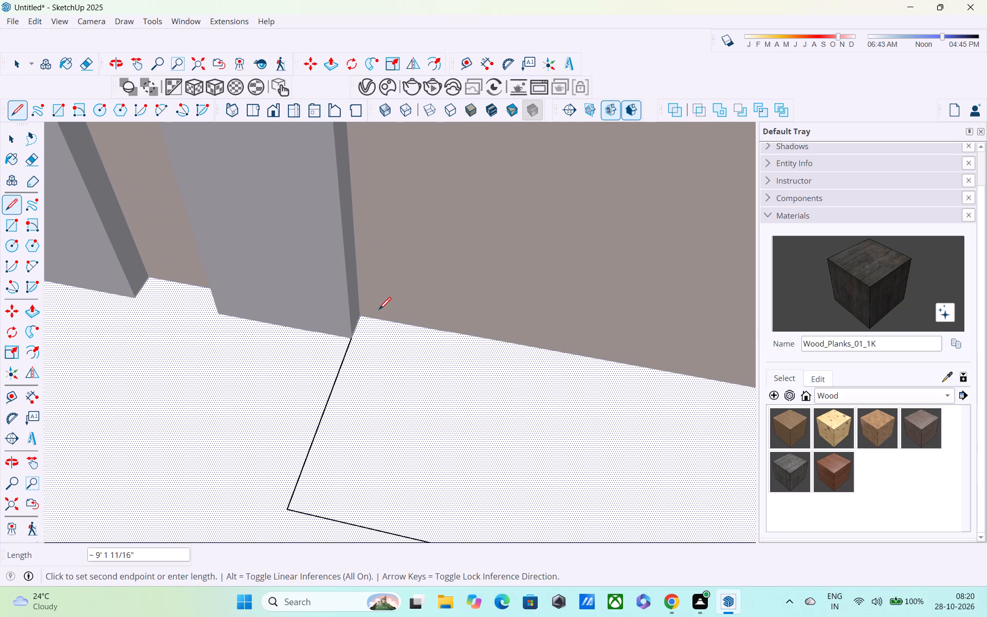
pyautogui.click(365, 315)
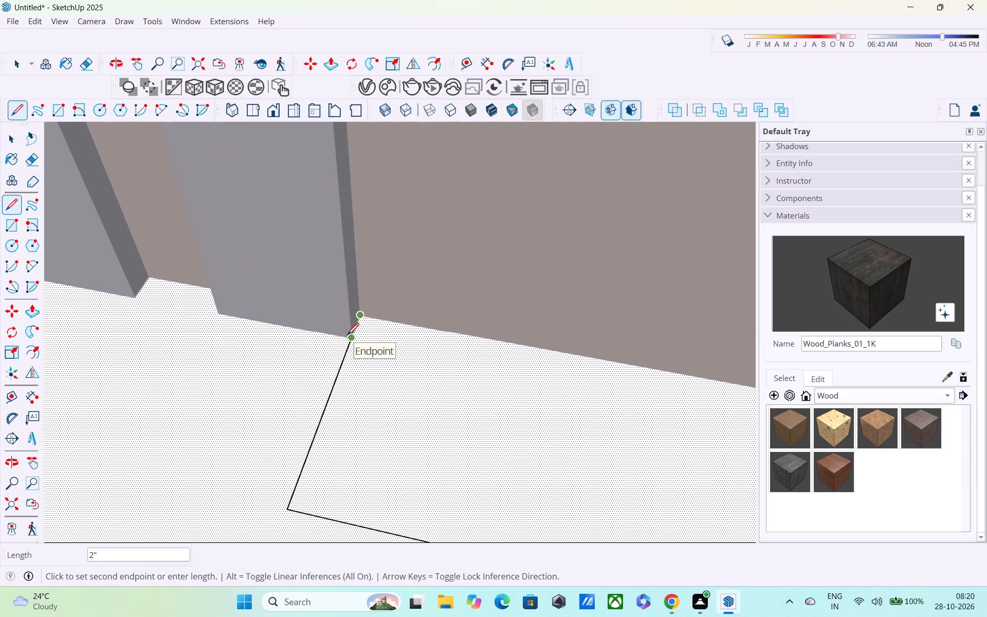
pyautogui.click(350, 338)
pyautogui.scroll(-4, 385, 335)
pyautogui.keyDown('shift'); pyautogui.moveTo(410, 343); pyautogui.dragTo(351, 313, button='middle'); pyautogui.keyUp('shift')
pyautogui.keyDown('shift'); pyautogui.scroll(1, 351, 313); pyautogui.keyUp('shift')
pyautogui.scroll(-5, 340, 310)
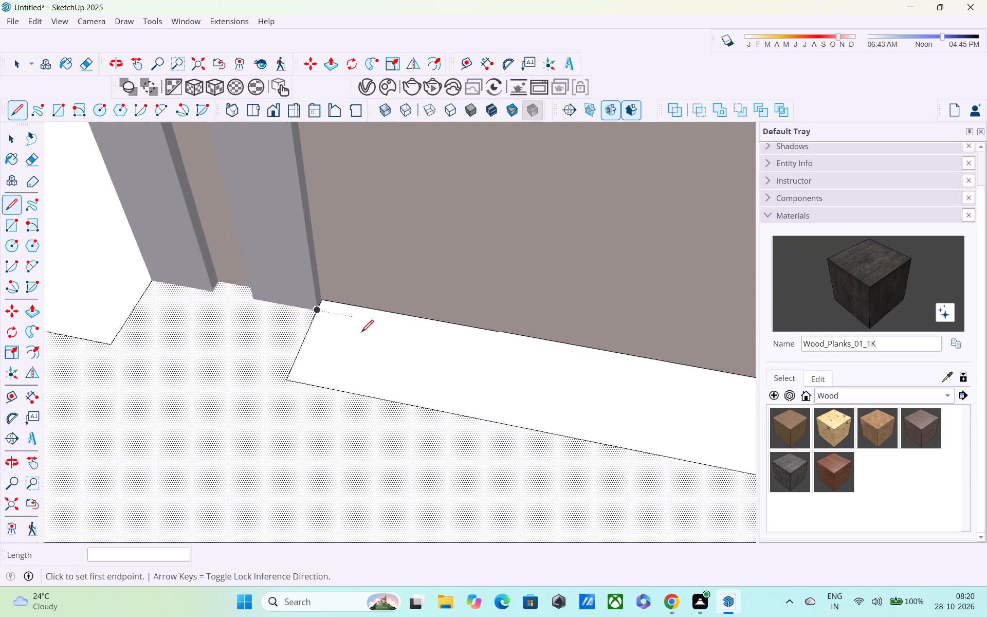
pyautogui.scroll(-1, 361, 333)
pyautogui.keyDown('shift'); pyautogui.moveTo(412, 375); pyautogui.dragTo(392, 301, button='middle'); pyautogui.keyUp('shift')
pyautogui.keyDown('shift'); pyautogui.scroll(1, 392, 301); pyautogui.keyUp('shift')
pyautogui.scroll(-5, 392, 304)
pyautogui.keyDown('shift'); pyautogui.moveTo(391, 300); pyautogui.dragTo(354, 259, button='middle'); pyautogui.keyUp('shift')
pyautogui.press('space')
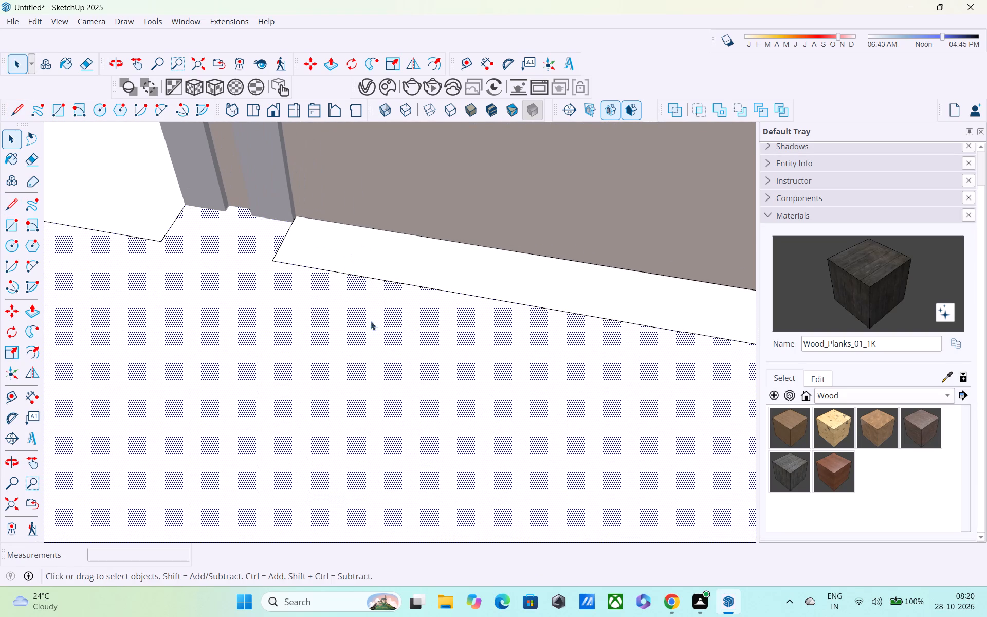
# Push the slab's top face around the porch floor and front strip down about 9 3/4".
pyautogui.press('p')
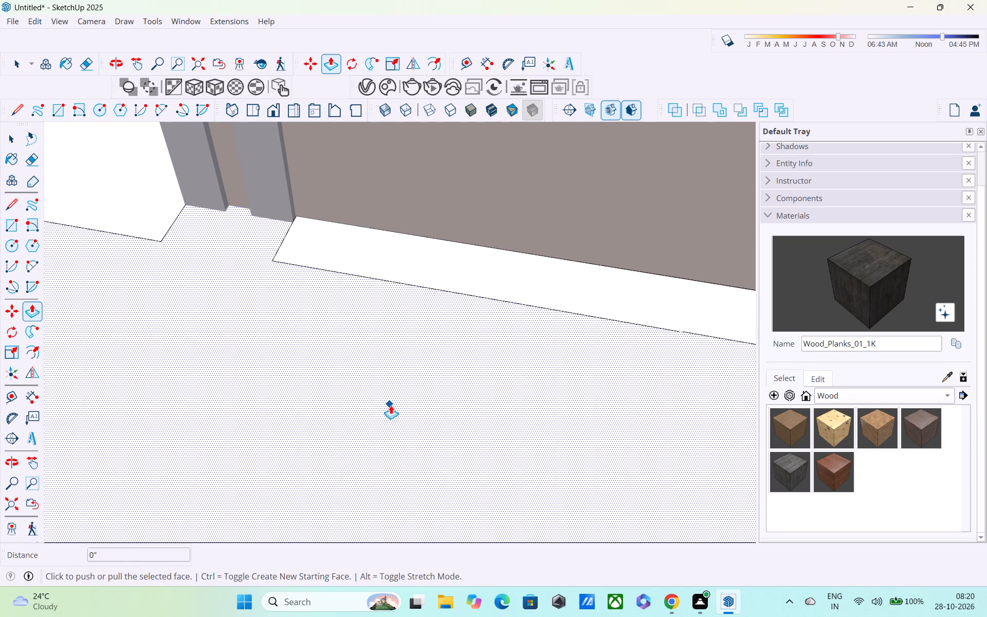
pyautogui.keyDown('shift'); pyautogui.moveTo(396, 419); pyautogui.dragTo(350, 302, button='middle'); pyautogui.keyUp('shift')
pyautogui.moveTo(368, 355); pyautogui.dragTo(383, 394)
pyautogui.moveTo(389, 393); pyautogui.dragTo(388, 259, button='middle')
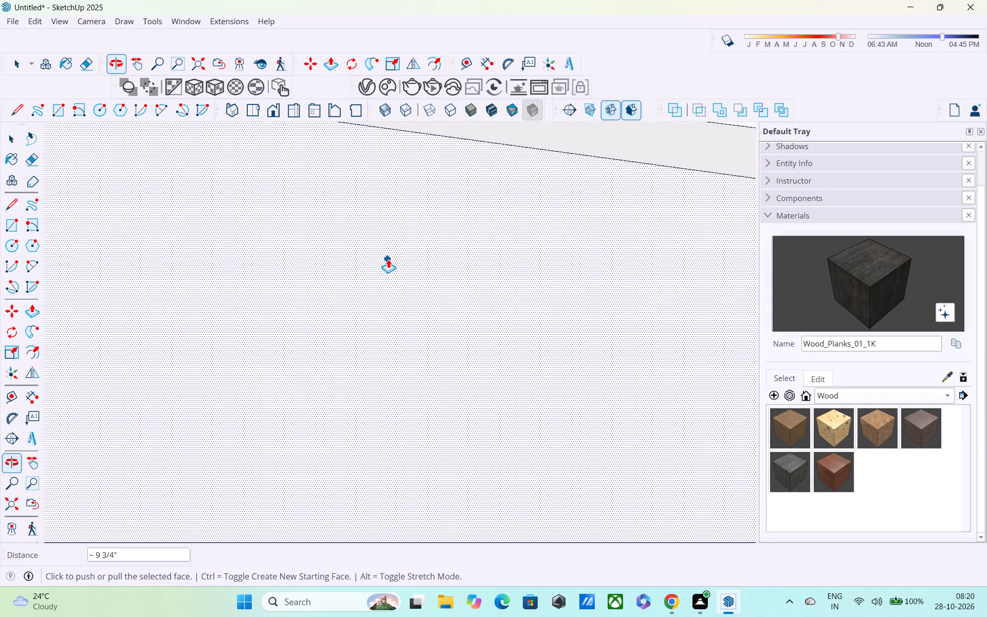
pyautogui.scroll(-3, 407, 294)
pyautogui.keyDown('shift'); pyautogui.moveTo(421, 314); pyautogui.dragTo(421, 212, button='middle'); pyautogui.keyUp('shift')
pyautogui.moveTo(426, 398); pyautogui.dragTo(427, 210, button='middle')
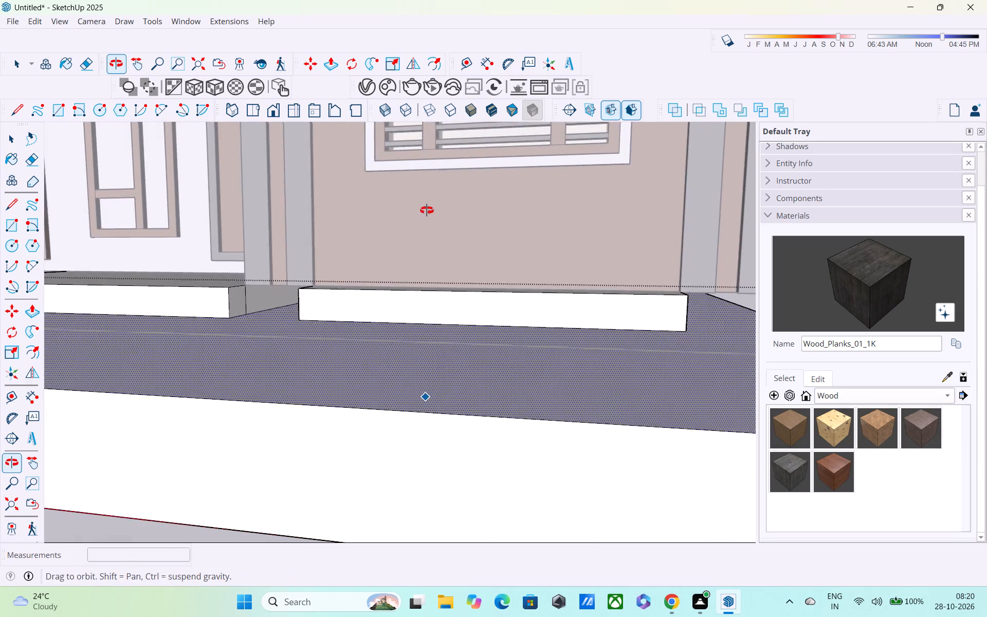
pyautogui.moveTo(427, 210); pyautogui.dragTo(432, 239, button='middle')
pyautogui.click(432, 394)
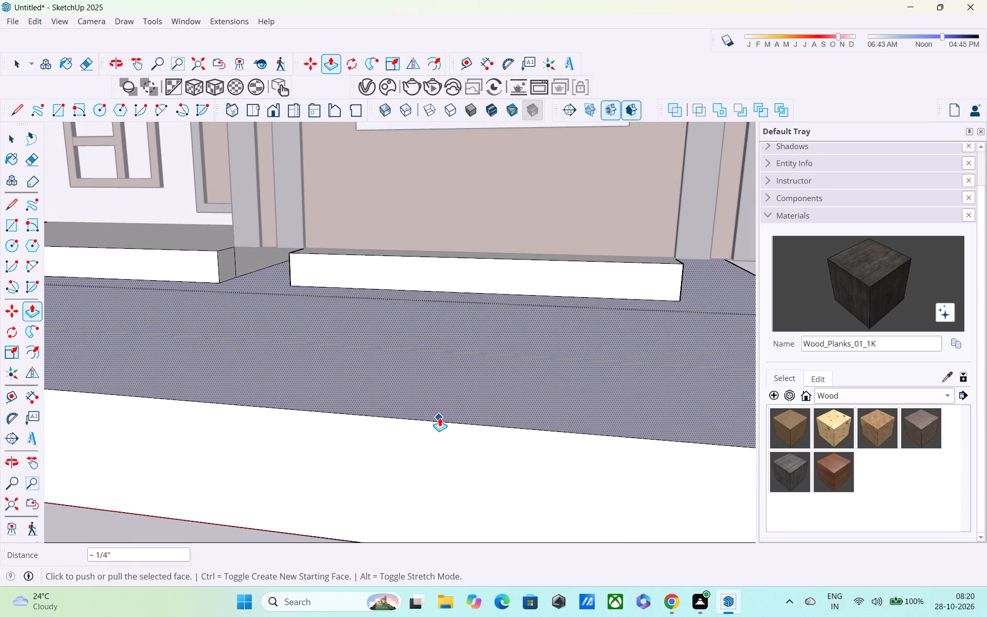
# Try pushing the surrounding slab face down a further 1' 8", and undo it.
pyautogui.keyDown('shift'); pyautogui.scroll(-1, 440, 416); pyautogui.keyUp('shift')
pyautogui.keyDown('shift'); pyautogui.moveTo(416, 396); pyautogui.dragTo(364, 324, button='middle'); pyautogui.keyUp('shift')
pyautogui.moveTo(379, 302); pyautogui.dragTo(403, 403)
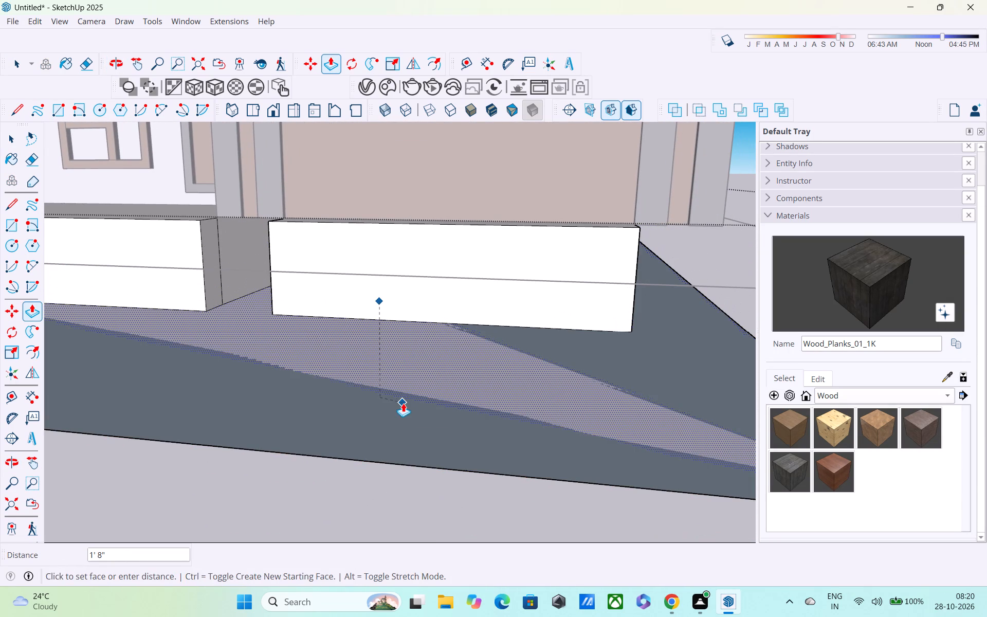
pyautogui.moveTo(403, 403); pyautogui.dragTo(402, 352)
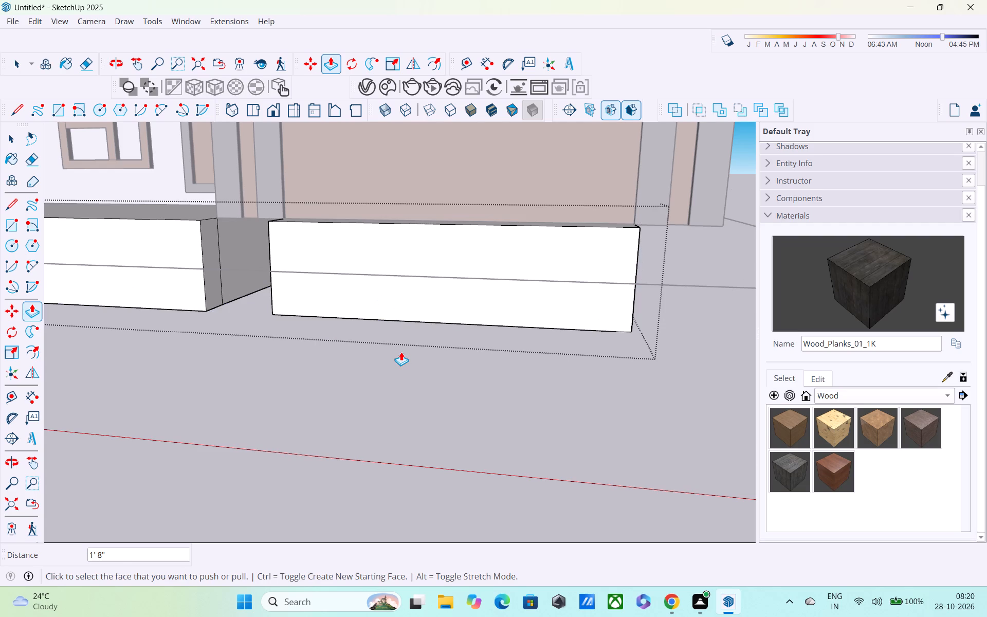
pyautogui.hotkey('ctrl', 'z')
# Push the surrounding slab face further down to leave only a thin slab edge above the ground, and leave the slab group.
pyautogui.moveTo(398, 318); pyautogui.dragTo(407, 380)
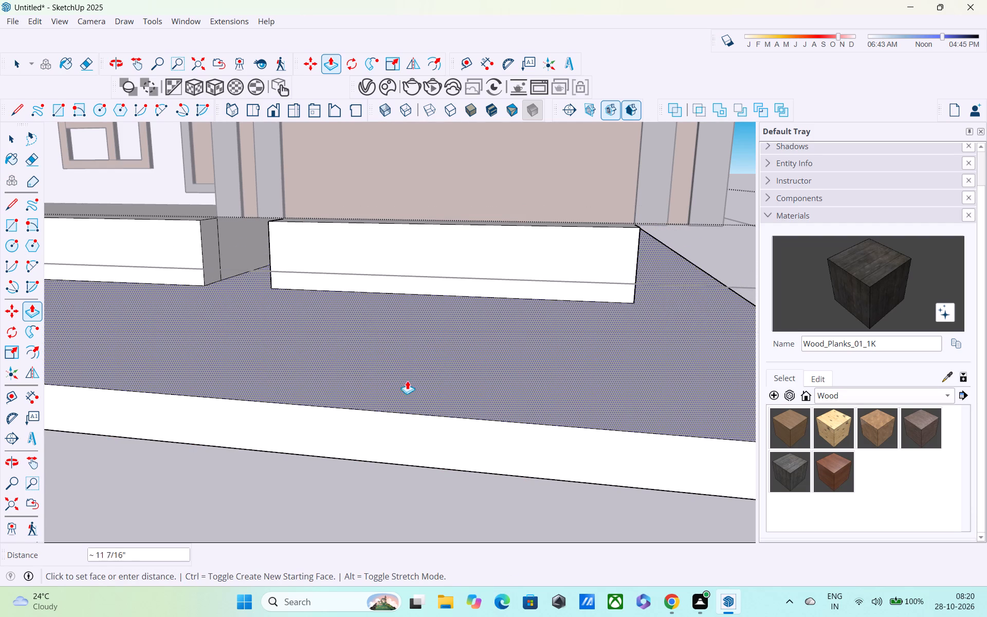
pyautogui.moveTo(407, 380); pyautogui.dragTo(408, 399)
pyautogui.scroll(-3, 407, 392)
pyautogui.press('space')
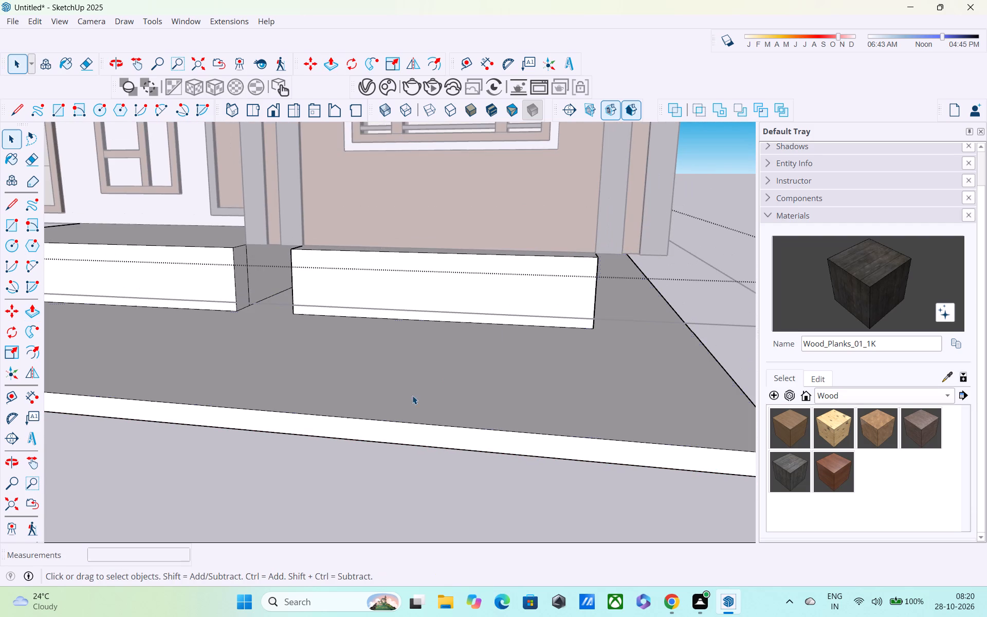
pyautogui.click(705, 166)
# Reopen the slab group and push the front strip's top face below the louvred window down about 10 3/16".
pyautogui.moveTo(501, 351); pyautogui.dragTo(337, 486, button='middle')
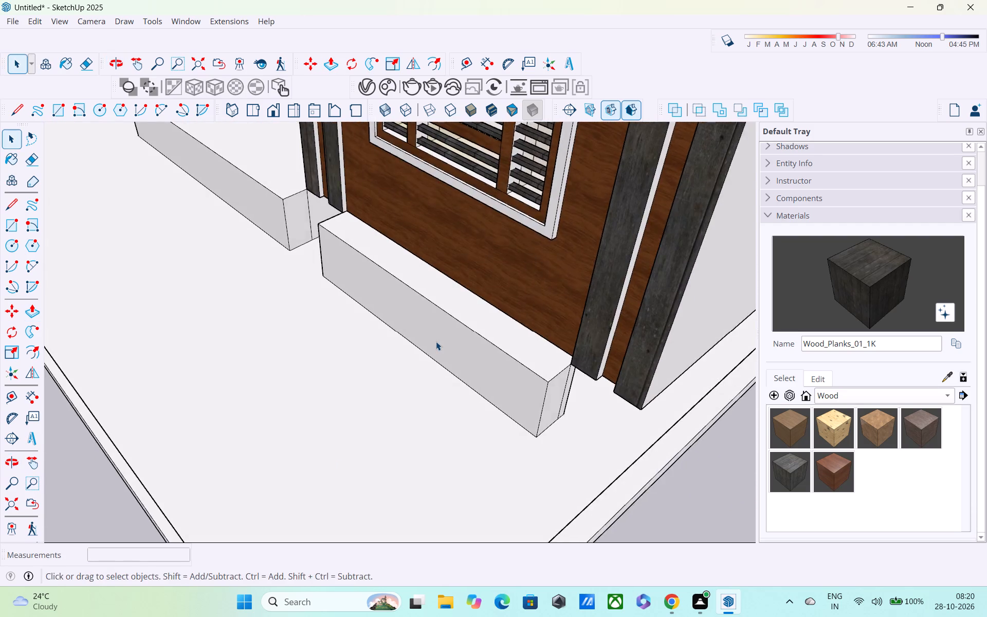
pyautogui.scroll(3, 436, 339)
pyautogui.moveTo(436, 336); pyautogui.dragTo(433, 322, button='middle')
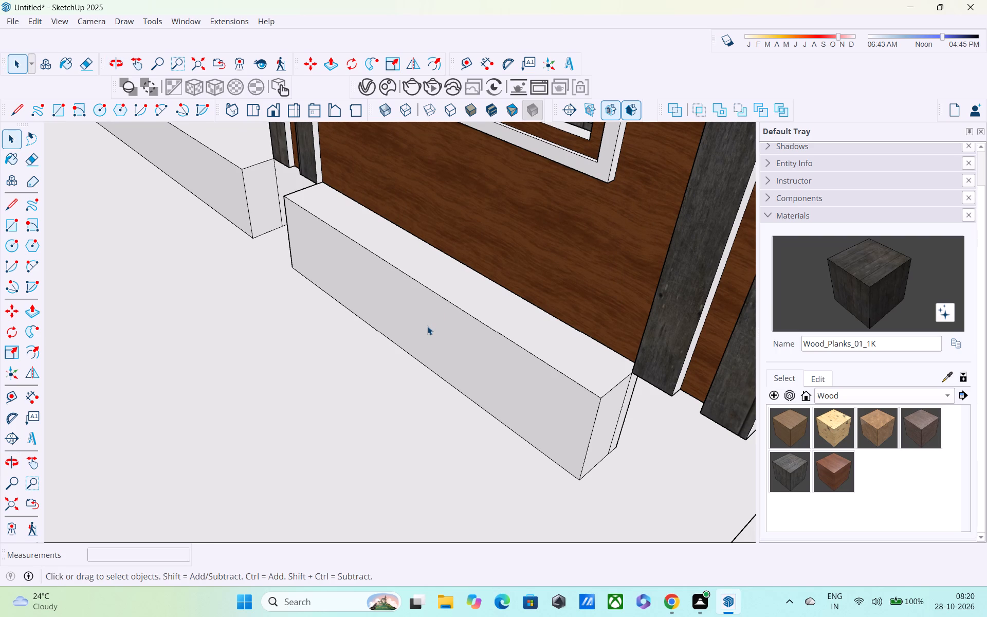
pyautogui.moveTo(427, 327); pyautogui.dragTo(410, 386, button='middle')
pyautogui.scroll(4, 422, 367)
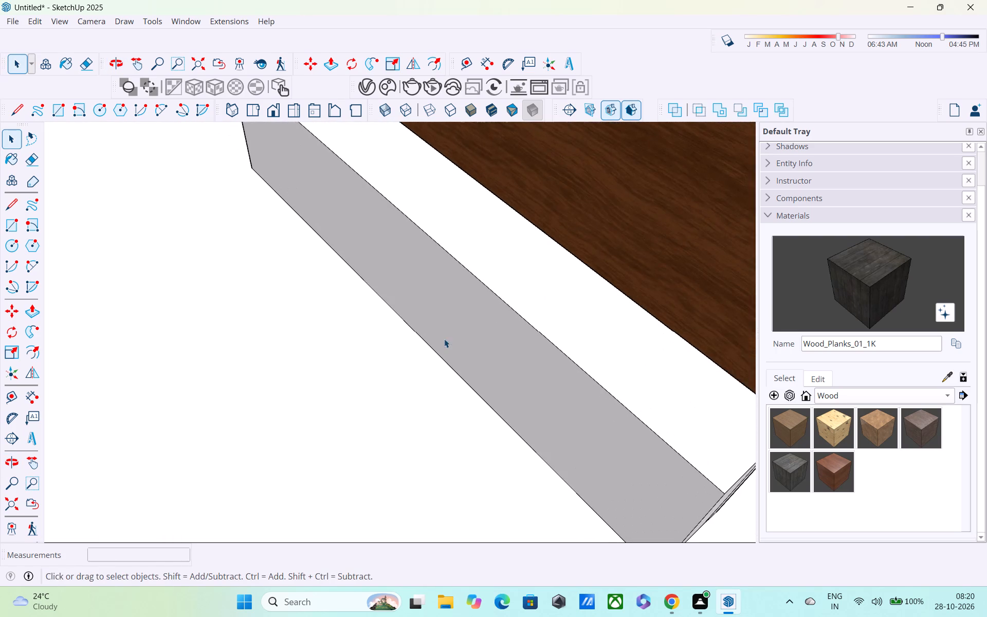
pyautogui.scroll(-4, 446, 334)
pyautogui.press('p')
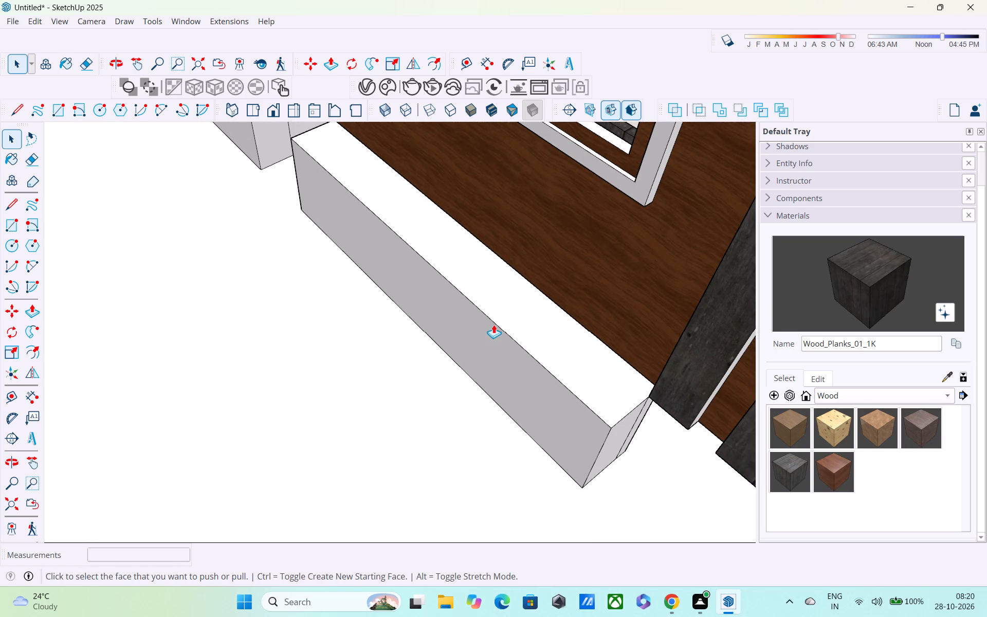
pyautogui.press('space')
pyautogui.doubleClick(520, 313)
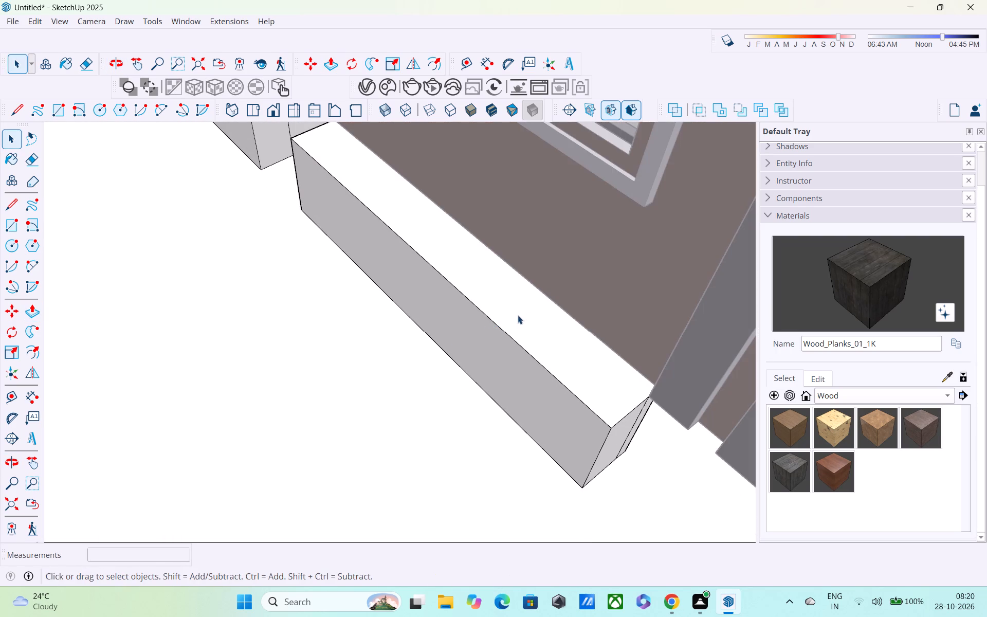
pyautogui.press('p')
pyautogui.click(527, 315)
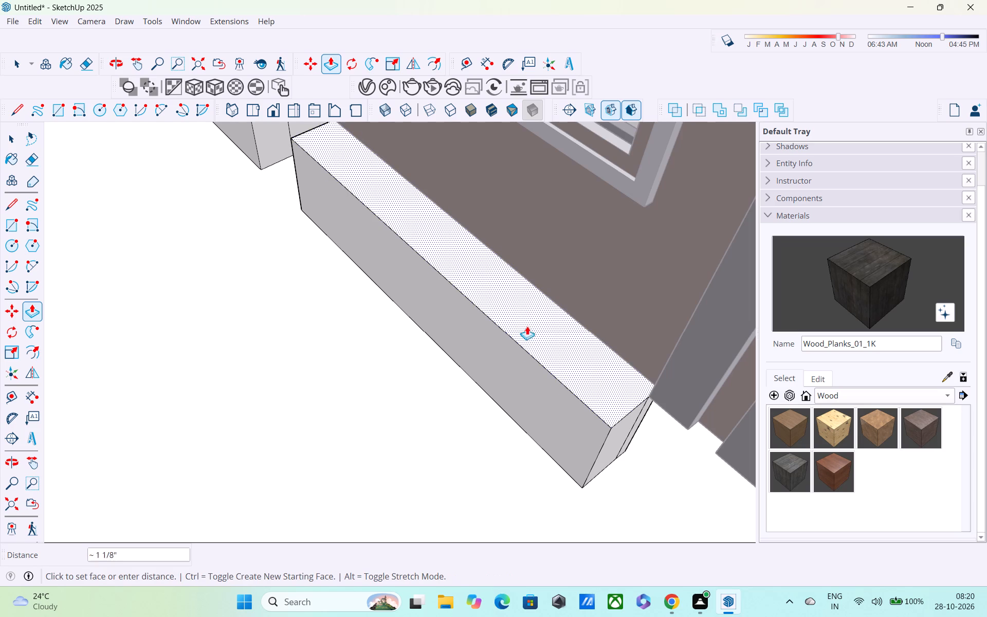
pyautogui.click(536, 349)
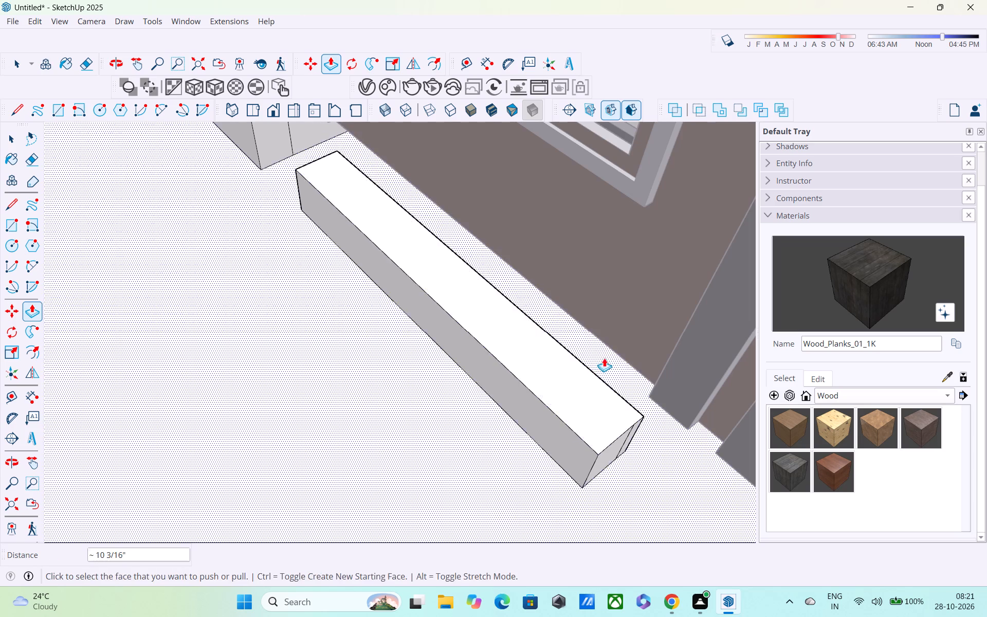
# Examine the lowered front strip's top and end faces and how they meet the wall and pilasters.
pyautogui.moveTo(605, 359); pyautogui.dragTo(370, 288, button='middle')
pyautogui.scroll(-1, 459, 331)
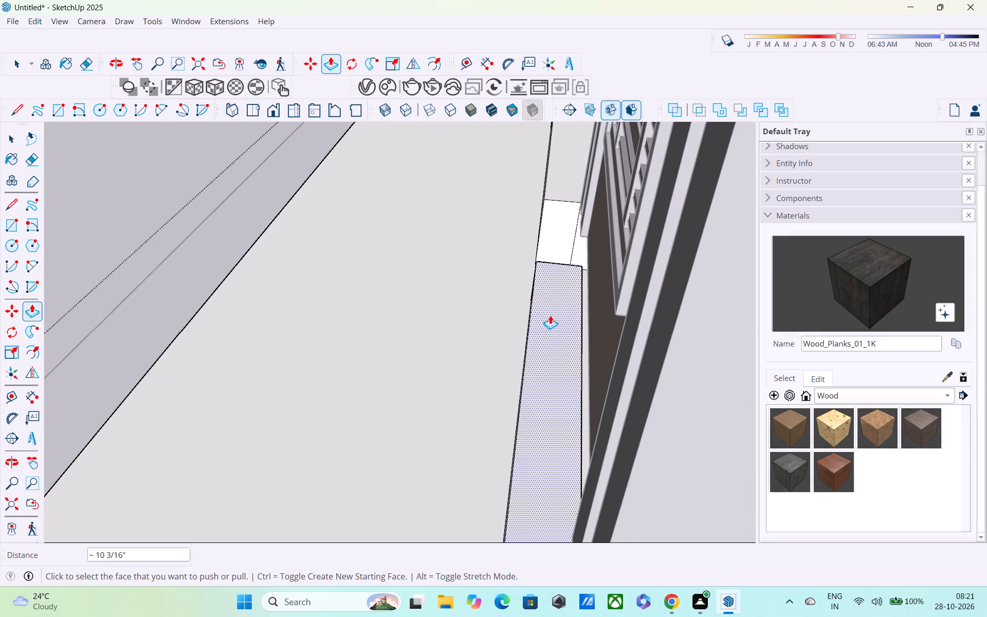
pyautogui.scroll(-1, 523, 320)
pyautogui.moveTo(521, 321); pyautogui.dragTo(540, 346, button='middle')
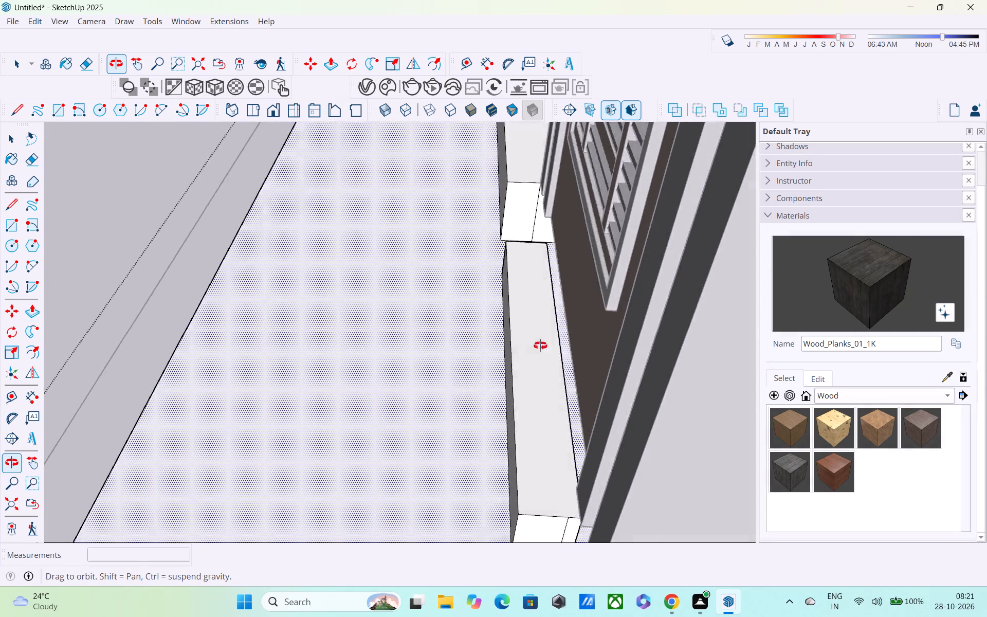
pyautogui.moveTo(540, 346); pyautogui.dragTo(476, 372, button='middle')
pyautogui.scroll(3, 511, 353)
pyautogui.scroll(4, 625, 380)
pyautogui.moveTo(616, 377); pyautogui.dragTo(599, 363, button='middle')
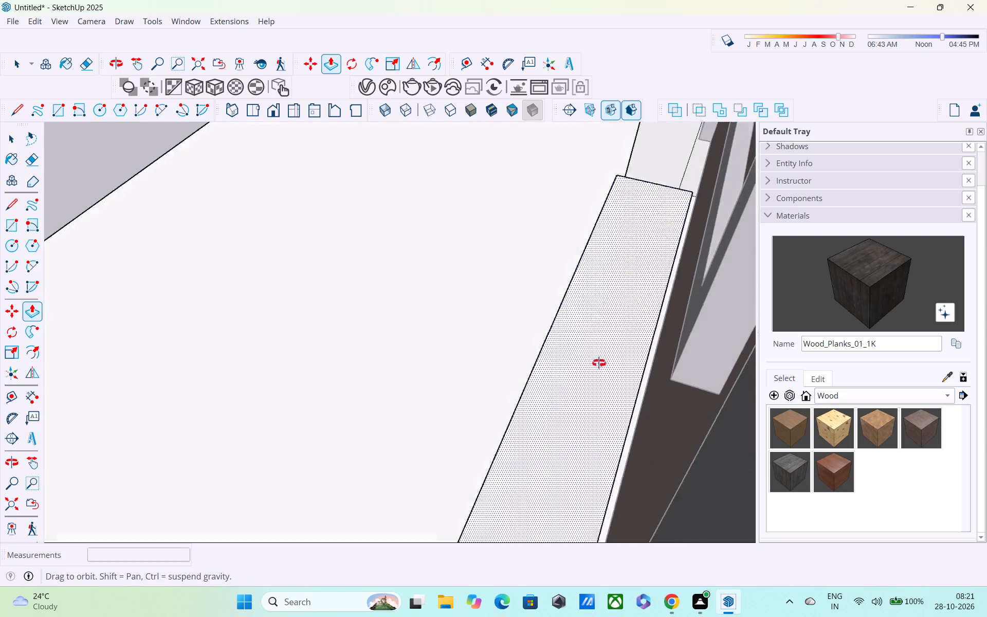
pyautogui.moveTo(599, 363); pyautogui.dragTo(618, 355, button='middle')
pyautogui.scroll(2, 619, 404)
pyautogui.keyDown('shift'); pyautogui.moveTo(615, 404); pyautogui.dragTo(542, 294, button='middle'); pyautogui.keyUp('shift')
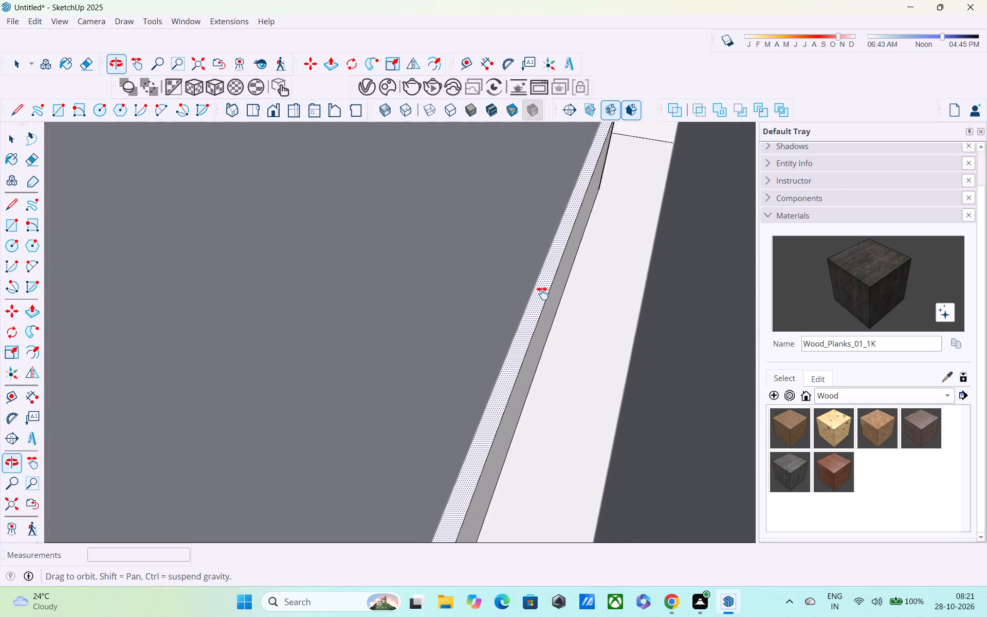
pyautogui.keyDown('shift'); pyautogui.moveTo(542, 294); pyautogui.dragTo(672, 182, button='middle'); pyautogui.keyUp('shift')
pyautogui.keyDown('shift'); pyautogui.moveTo(638, 314); pyautogui.dragTo(695, 148, button='middle'); pyautogui.keyUp('shift')
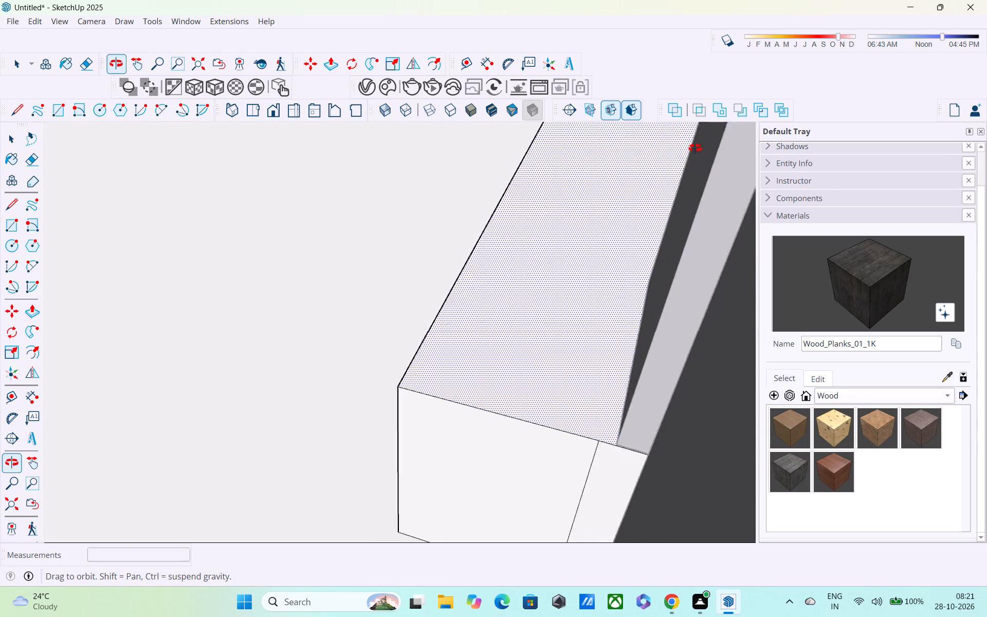
pyautogui.keyDown('shift'); pyautogui.moveTo(695, 148); pyautogui.dragTo(720, 126, button='middle'); pyautogui.keyUp('shift')
pyautogui.moveTo(622, 310); pyautogui.dragTo(652, 149, button='middle')
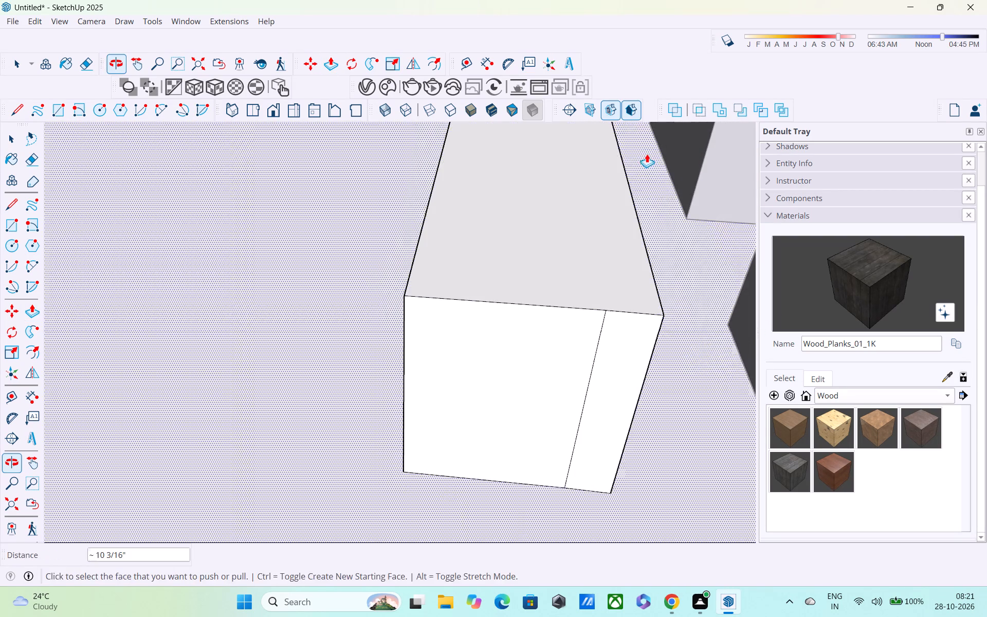
# Leave the slab group and examine the lowered base, front strip and porch floor around the front corner.
pyautogui.moveTo(669, 324); pyautogui.dragTo(588, 179, button='middle')
pyautogui.scroll(-4, 644, 234)
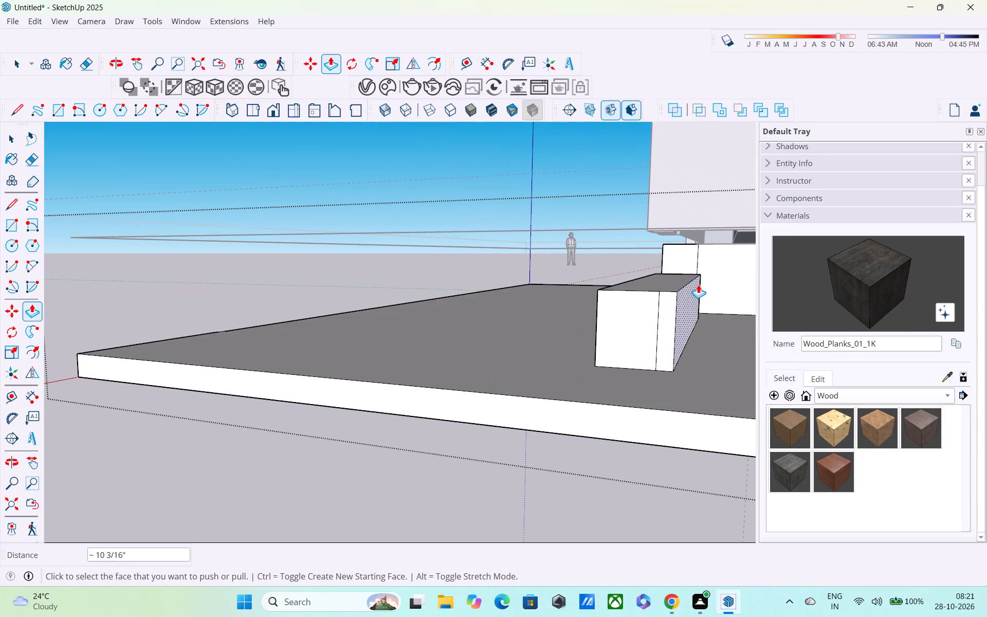
pyautogui.scroll(-2, 699, 285)
pyautogui.moveTo(670, 300); pyautogui.dragTo(750, 350, button='middle')
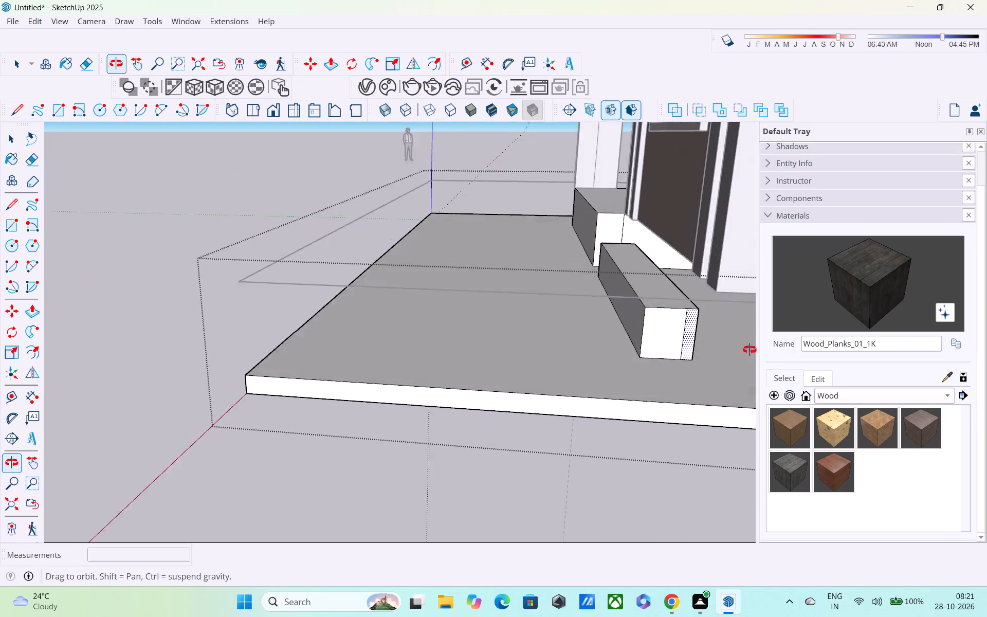
pyautogui.moveTo(750, 350); pyautogui.dragTo(823, 343, button='middle')
pyautogui.scroll(-3, 647, 321)
pyautogui.press('space')
pyautogui.click(249, 390)
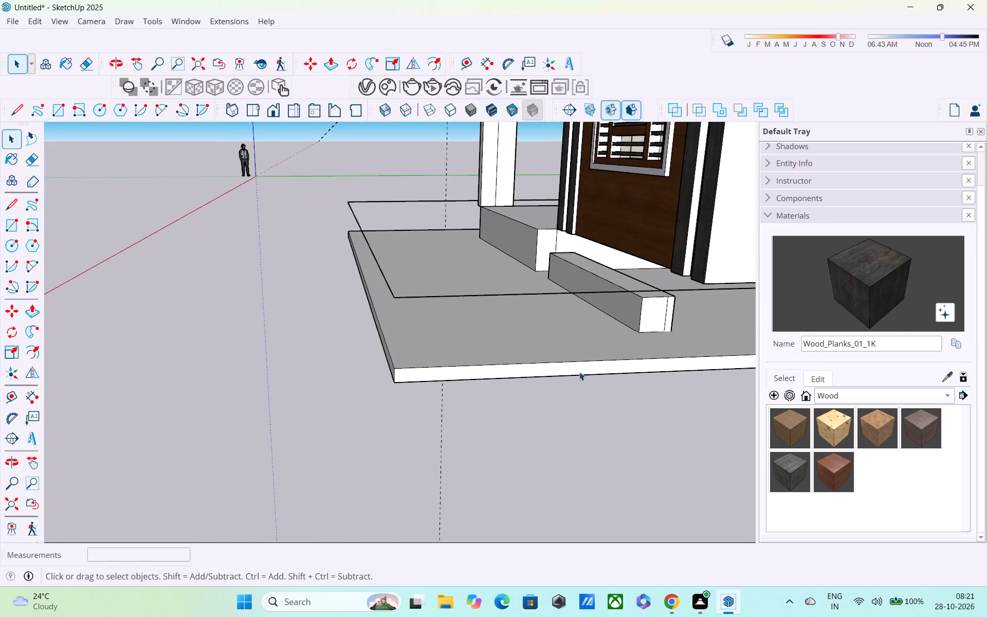
pyautogui.moveTo(579, 372); pyautogui.dragTo(587, 325, button='middle')
pyautogui.moveTo(708, 394); pyautogui.dragTo(776, 422, button='middle')
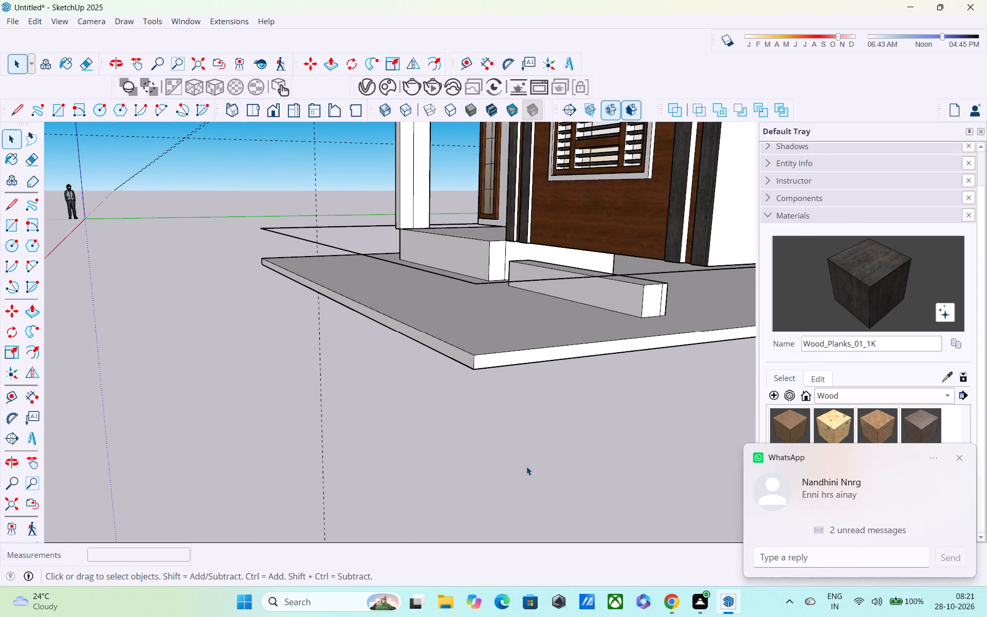
# Undo the push changes on the slab back to a flat top carrying only the porch and front strip outlines.
pyautogui.hotkey('ctrl', 'x')
pyautogui.hotkey('ctrl', 'x')
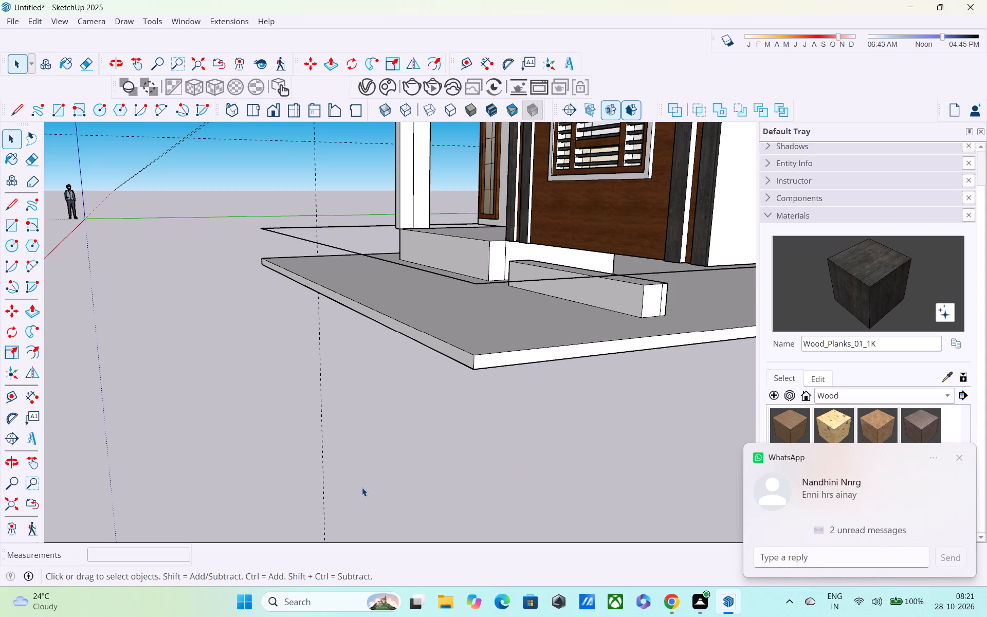
pyautogui.click(362, 487)
pyautogui.hotkey('ctrl', 'z')
pyautogui.hotkey('ctrl', 'z')
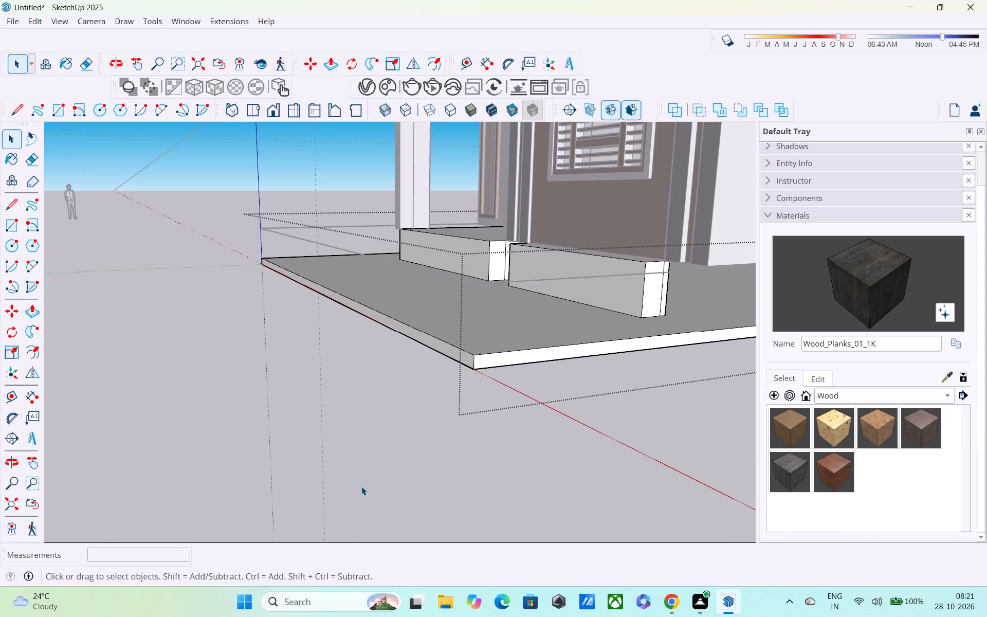
pyautogui.hotkey('ctrl', 'z')
pyautogui.hotkey('ctrl', 'z')
pyautogui.hotkey('ctrl', 'z')
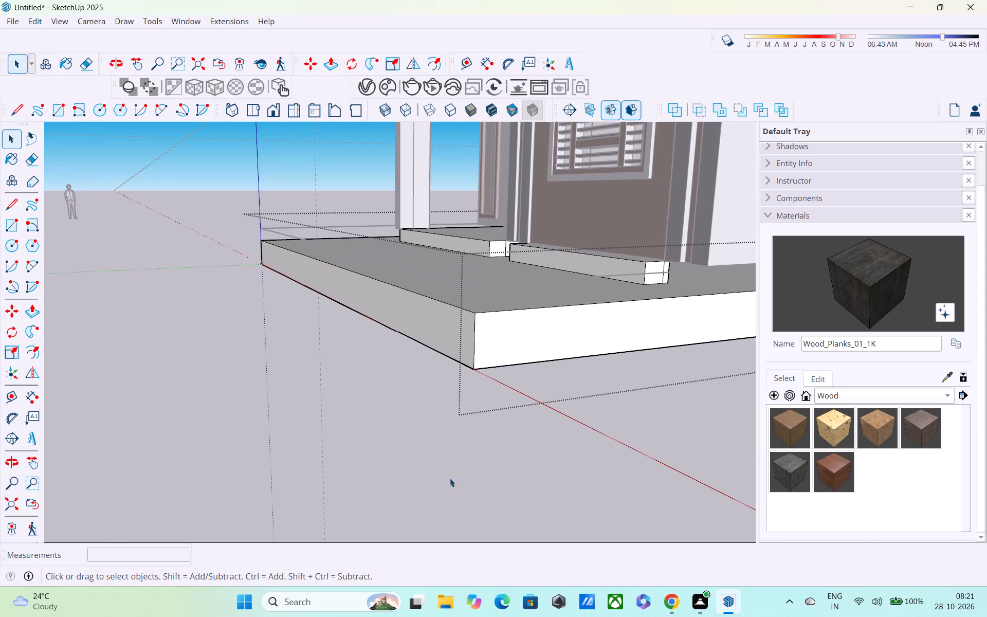
pyautogui.moveTo(473, 478); pyautogui.dragTo(219, 503, button='middle')
pyautogui.moveTo(396, 466); pyautogui.dragTo(447, 390, button='middle')
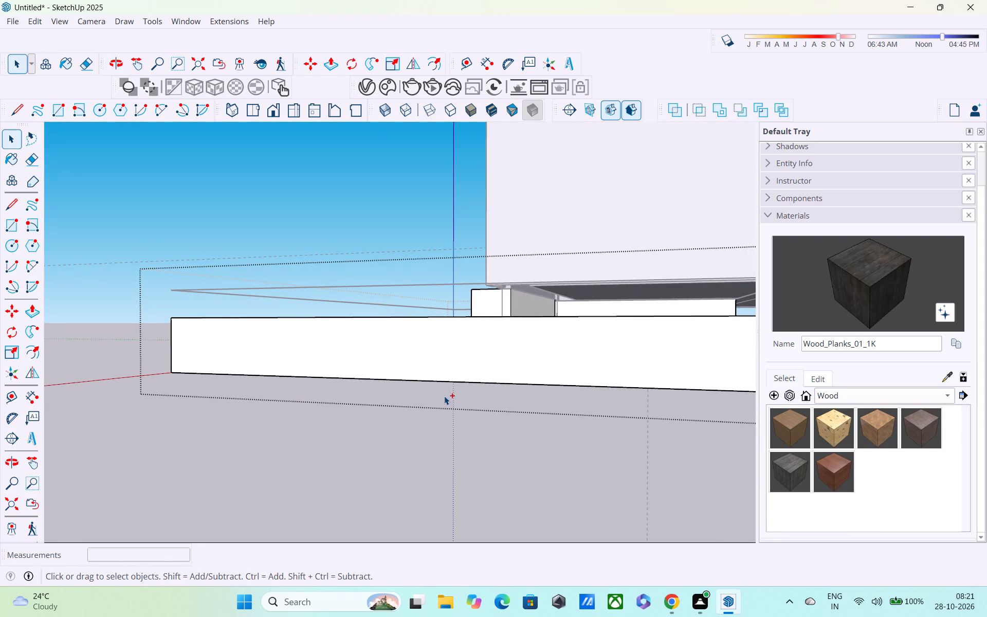
pyautogui.hotkey('ctrl', 'z')
pyautogui.hotkey('ctrl', 'z')
pyautogui.moveTo(457, 419); pyautogui.dragTo(606, 516, button='middle')
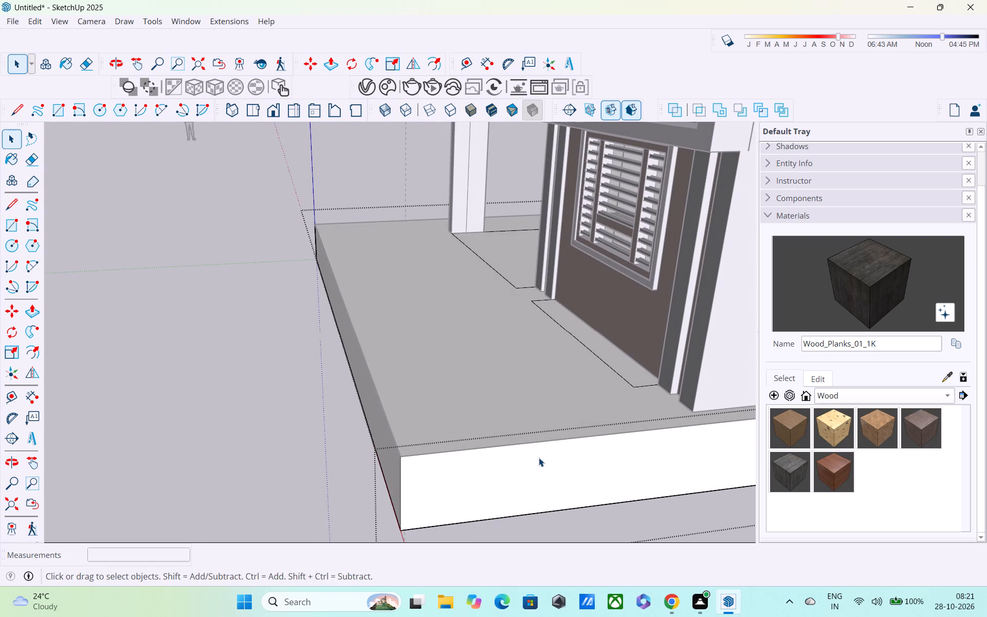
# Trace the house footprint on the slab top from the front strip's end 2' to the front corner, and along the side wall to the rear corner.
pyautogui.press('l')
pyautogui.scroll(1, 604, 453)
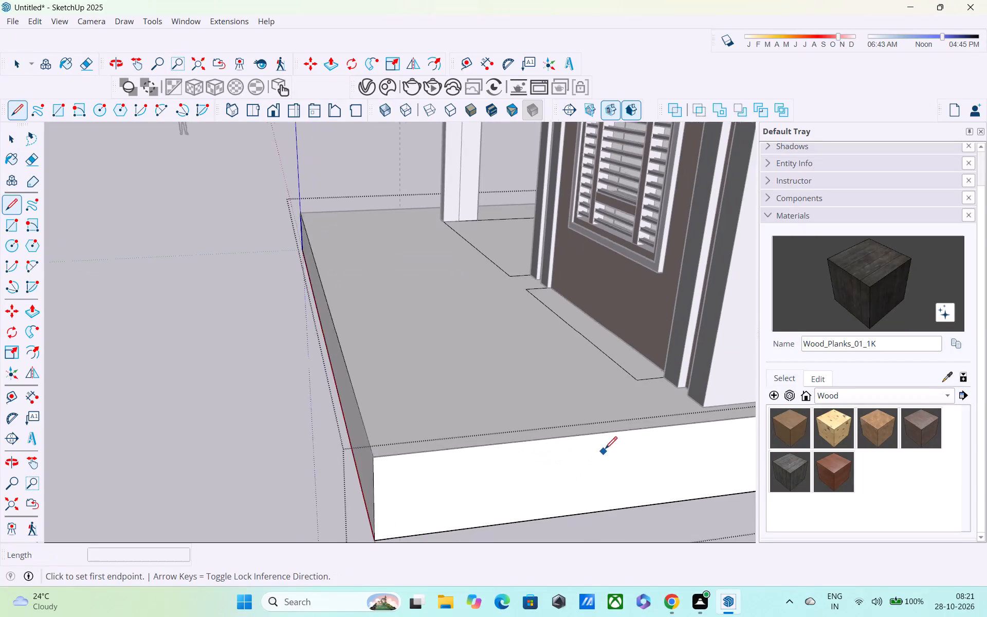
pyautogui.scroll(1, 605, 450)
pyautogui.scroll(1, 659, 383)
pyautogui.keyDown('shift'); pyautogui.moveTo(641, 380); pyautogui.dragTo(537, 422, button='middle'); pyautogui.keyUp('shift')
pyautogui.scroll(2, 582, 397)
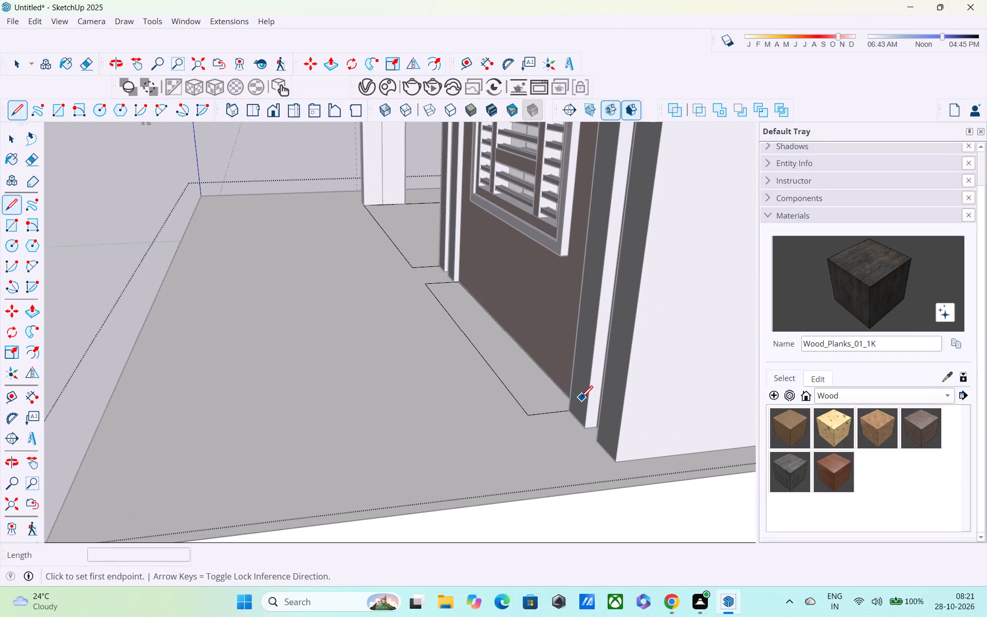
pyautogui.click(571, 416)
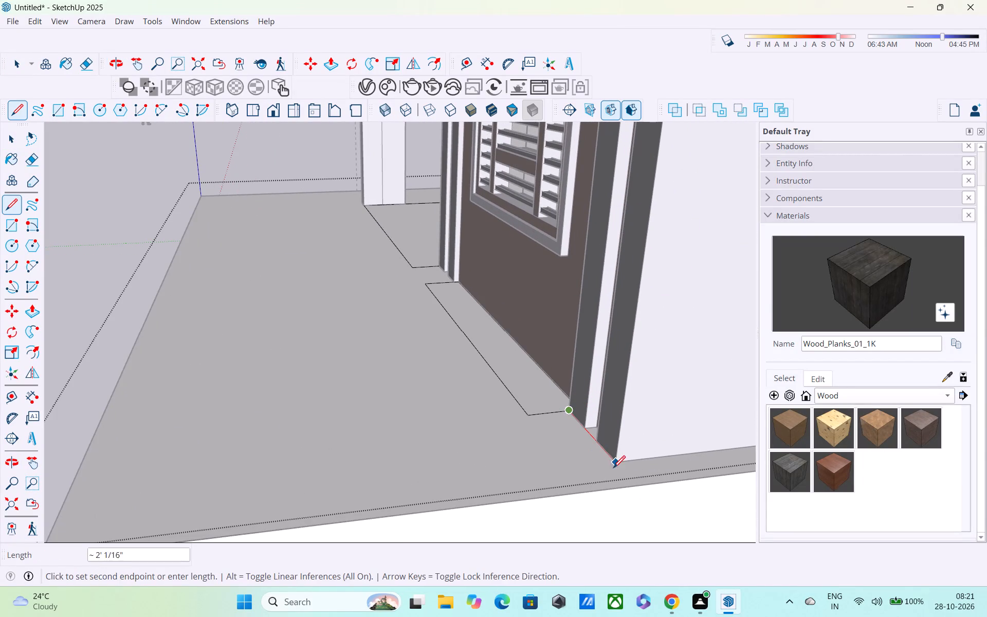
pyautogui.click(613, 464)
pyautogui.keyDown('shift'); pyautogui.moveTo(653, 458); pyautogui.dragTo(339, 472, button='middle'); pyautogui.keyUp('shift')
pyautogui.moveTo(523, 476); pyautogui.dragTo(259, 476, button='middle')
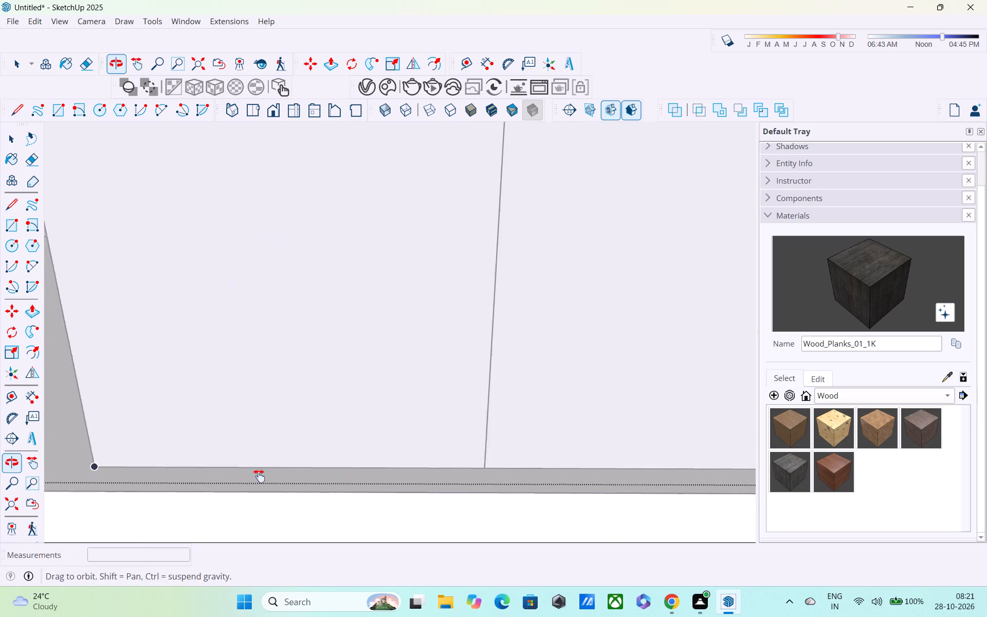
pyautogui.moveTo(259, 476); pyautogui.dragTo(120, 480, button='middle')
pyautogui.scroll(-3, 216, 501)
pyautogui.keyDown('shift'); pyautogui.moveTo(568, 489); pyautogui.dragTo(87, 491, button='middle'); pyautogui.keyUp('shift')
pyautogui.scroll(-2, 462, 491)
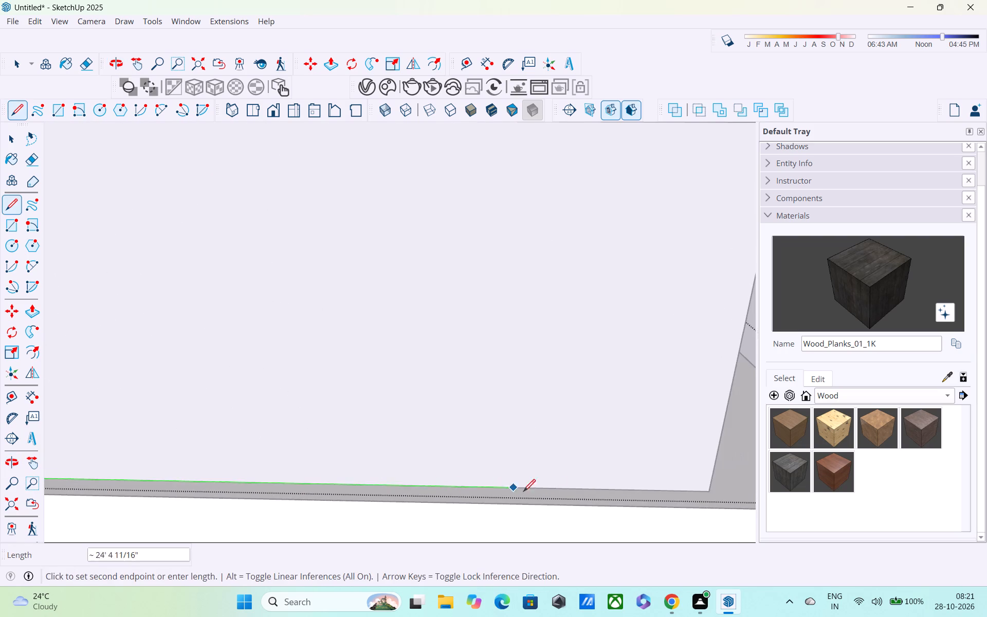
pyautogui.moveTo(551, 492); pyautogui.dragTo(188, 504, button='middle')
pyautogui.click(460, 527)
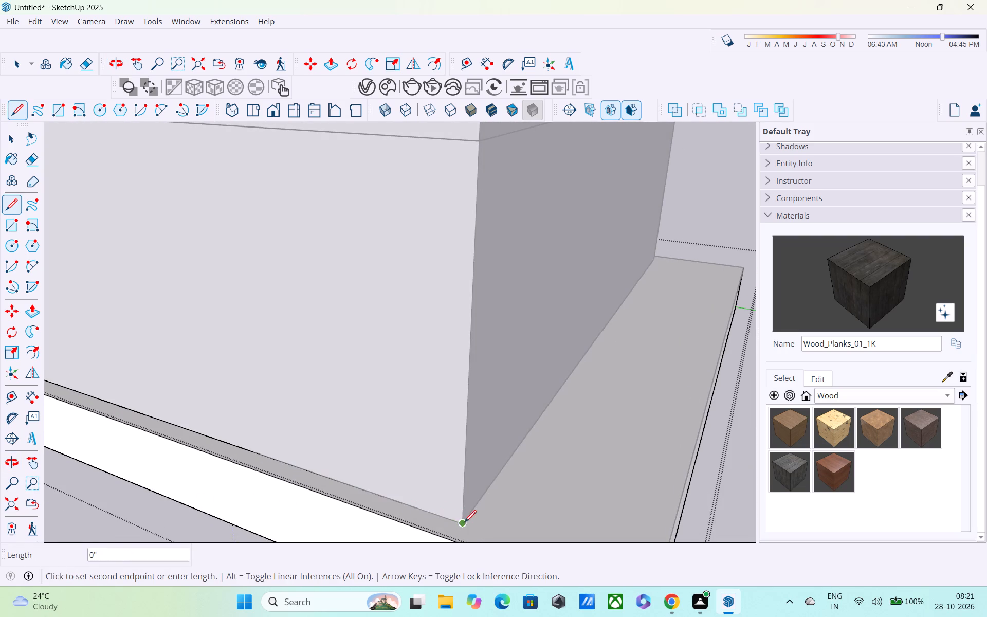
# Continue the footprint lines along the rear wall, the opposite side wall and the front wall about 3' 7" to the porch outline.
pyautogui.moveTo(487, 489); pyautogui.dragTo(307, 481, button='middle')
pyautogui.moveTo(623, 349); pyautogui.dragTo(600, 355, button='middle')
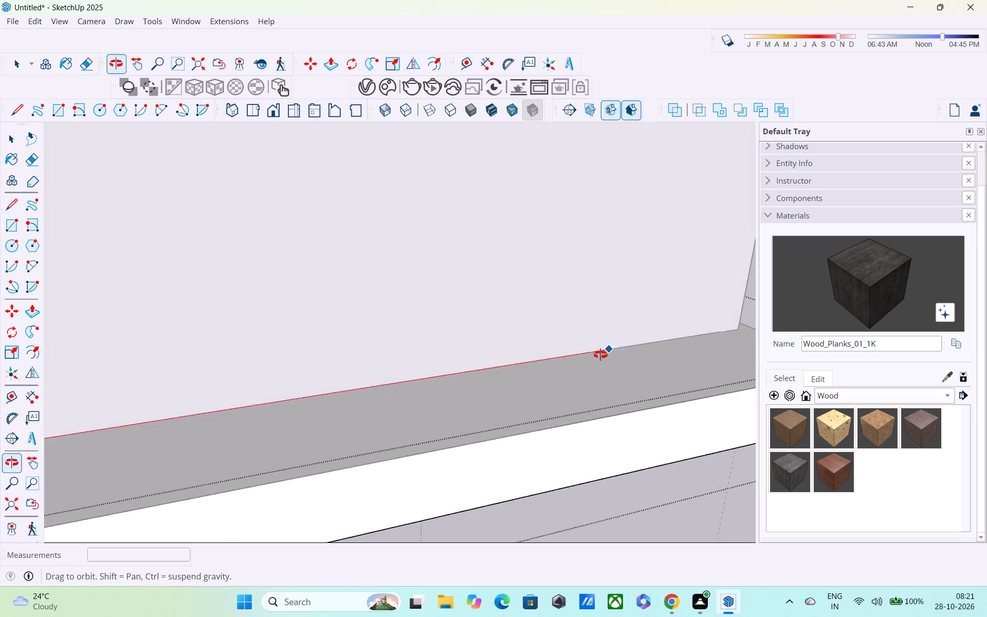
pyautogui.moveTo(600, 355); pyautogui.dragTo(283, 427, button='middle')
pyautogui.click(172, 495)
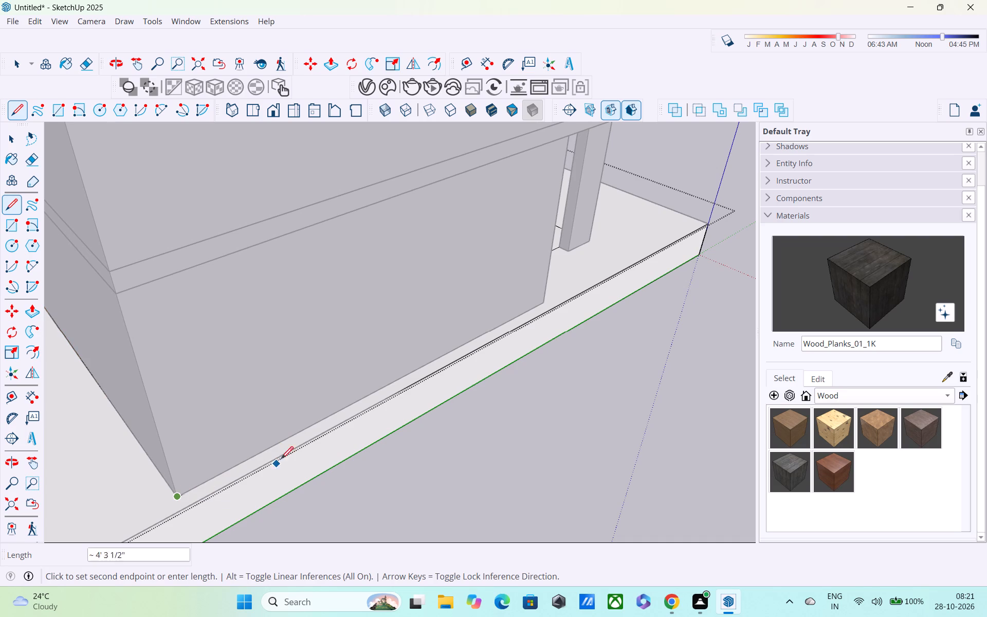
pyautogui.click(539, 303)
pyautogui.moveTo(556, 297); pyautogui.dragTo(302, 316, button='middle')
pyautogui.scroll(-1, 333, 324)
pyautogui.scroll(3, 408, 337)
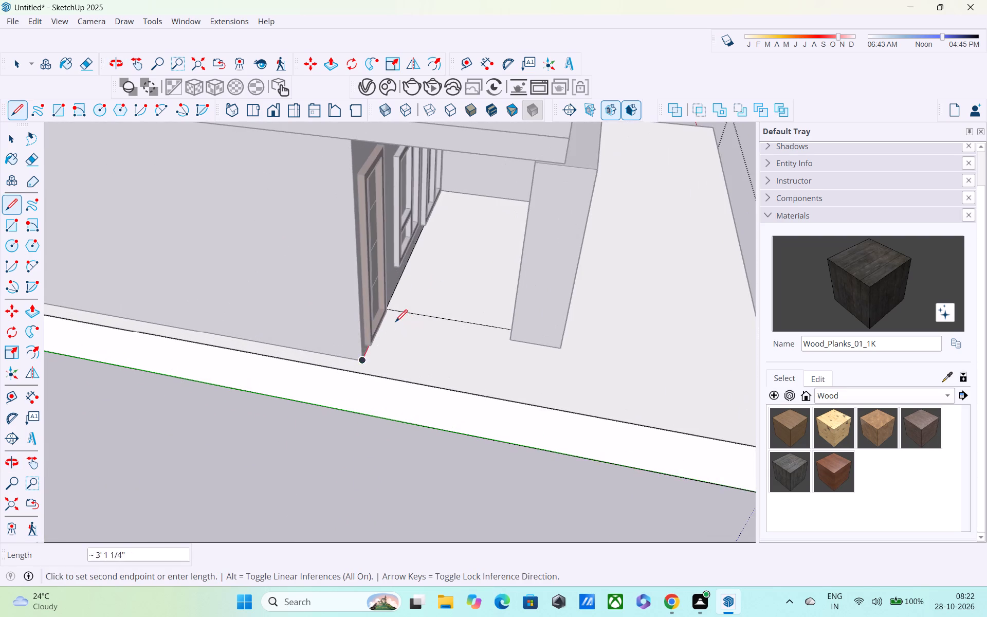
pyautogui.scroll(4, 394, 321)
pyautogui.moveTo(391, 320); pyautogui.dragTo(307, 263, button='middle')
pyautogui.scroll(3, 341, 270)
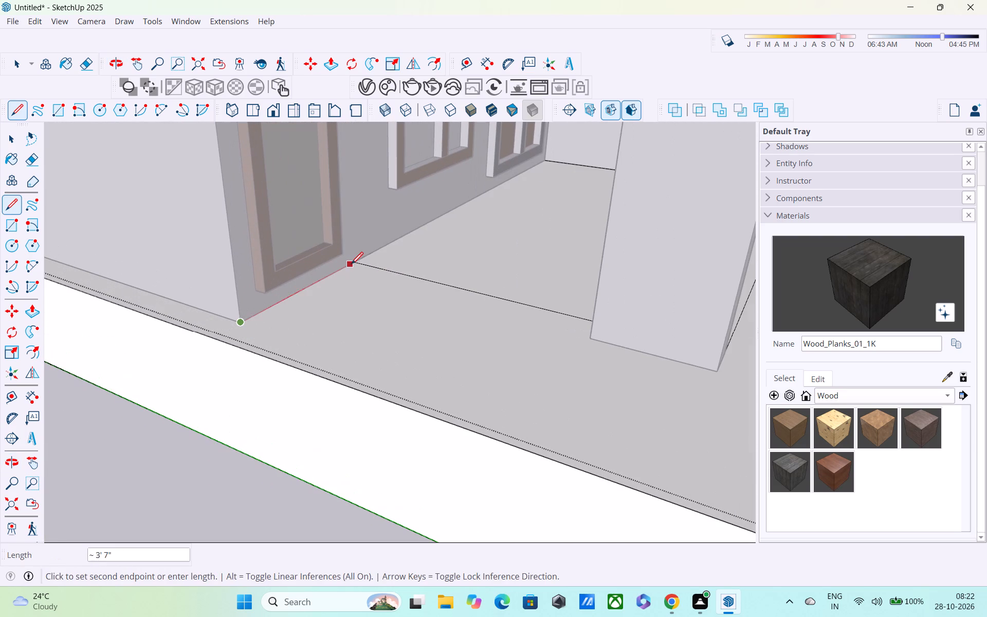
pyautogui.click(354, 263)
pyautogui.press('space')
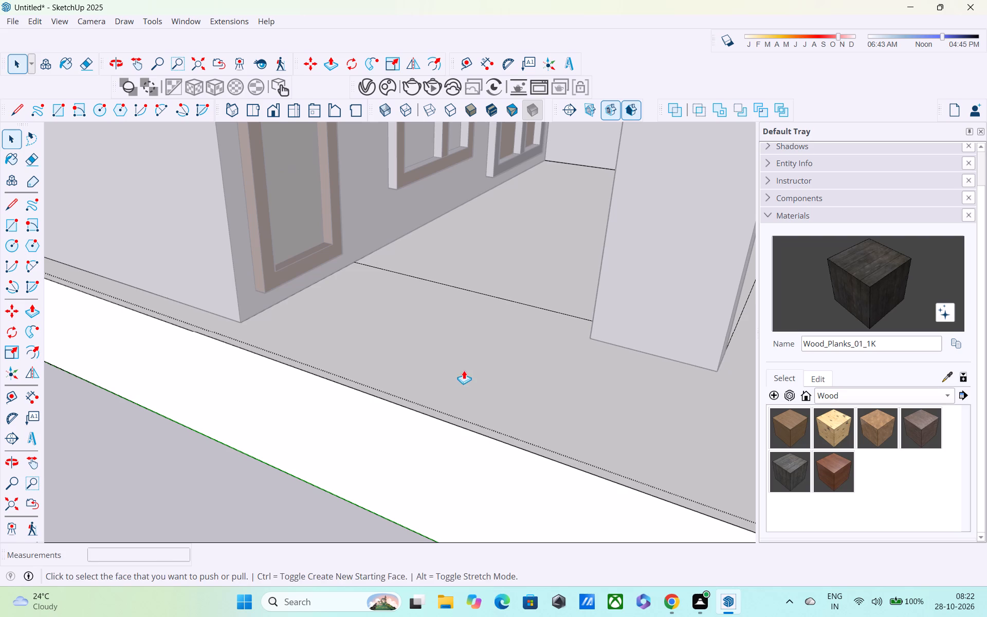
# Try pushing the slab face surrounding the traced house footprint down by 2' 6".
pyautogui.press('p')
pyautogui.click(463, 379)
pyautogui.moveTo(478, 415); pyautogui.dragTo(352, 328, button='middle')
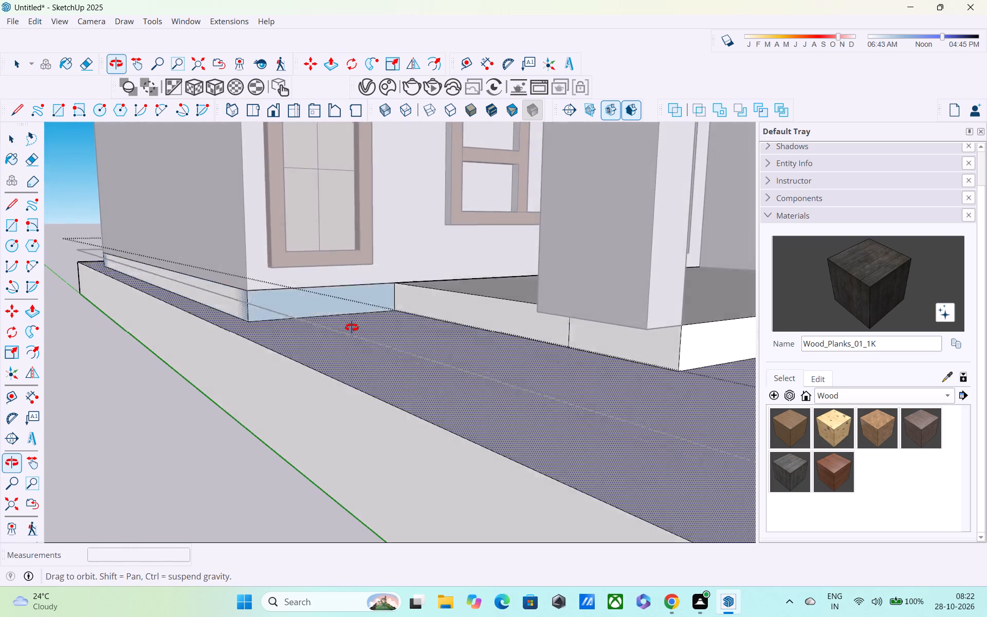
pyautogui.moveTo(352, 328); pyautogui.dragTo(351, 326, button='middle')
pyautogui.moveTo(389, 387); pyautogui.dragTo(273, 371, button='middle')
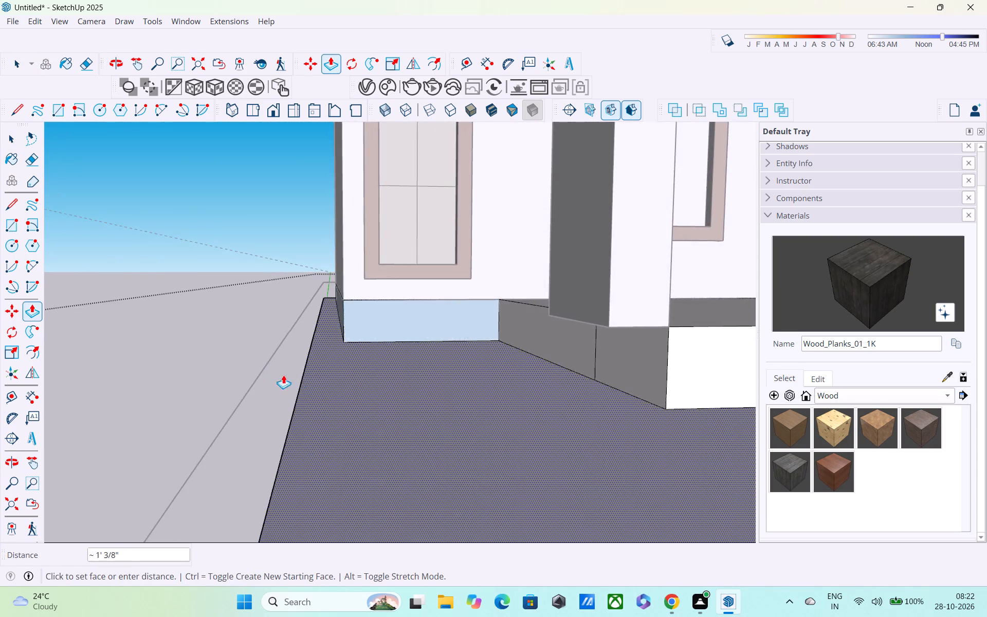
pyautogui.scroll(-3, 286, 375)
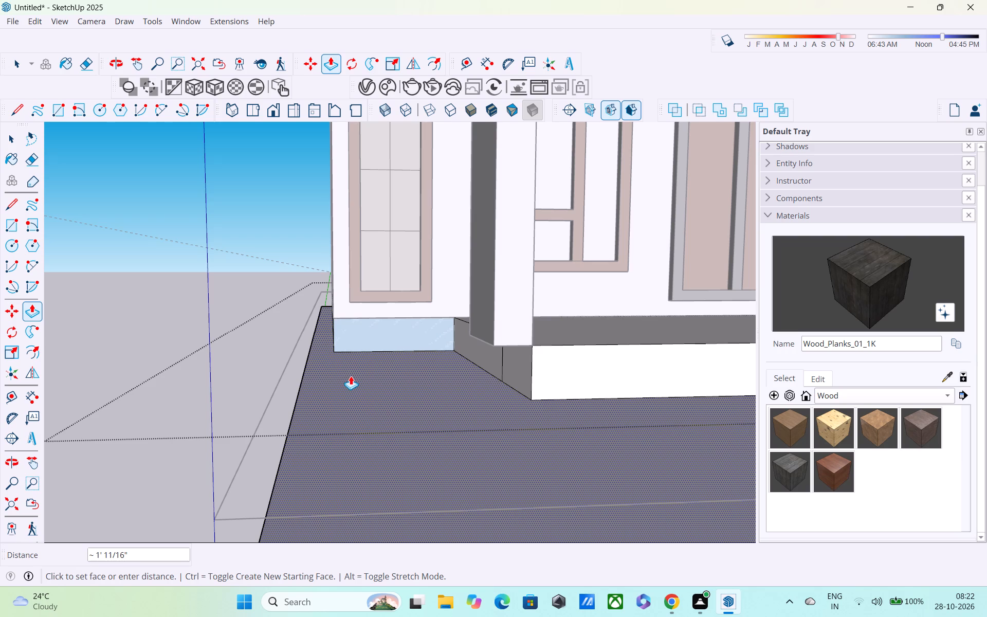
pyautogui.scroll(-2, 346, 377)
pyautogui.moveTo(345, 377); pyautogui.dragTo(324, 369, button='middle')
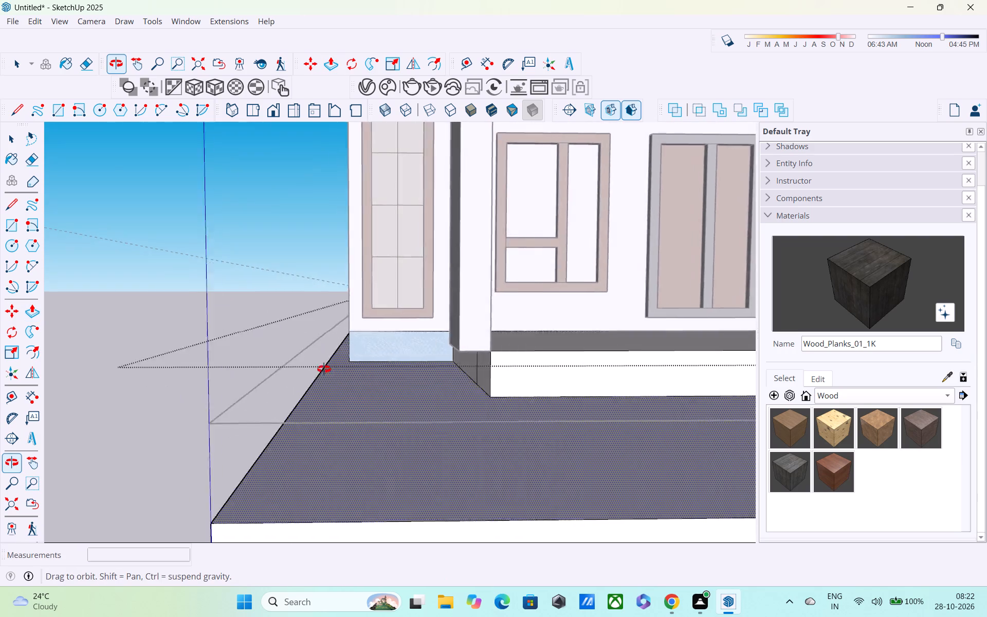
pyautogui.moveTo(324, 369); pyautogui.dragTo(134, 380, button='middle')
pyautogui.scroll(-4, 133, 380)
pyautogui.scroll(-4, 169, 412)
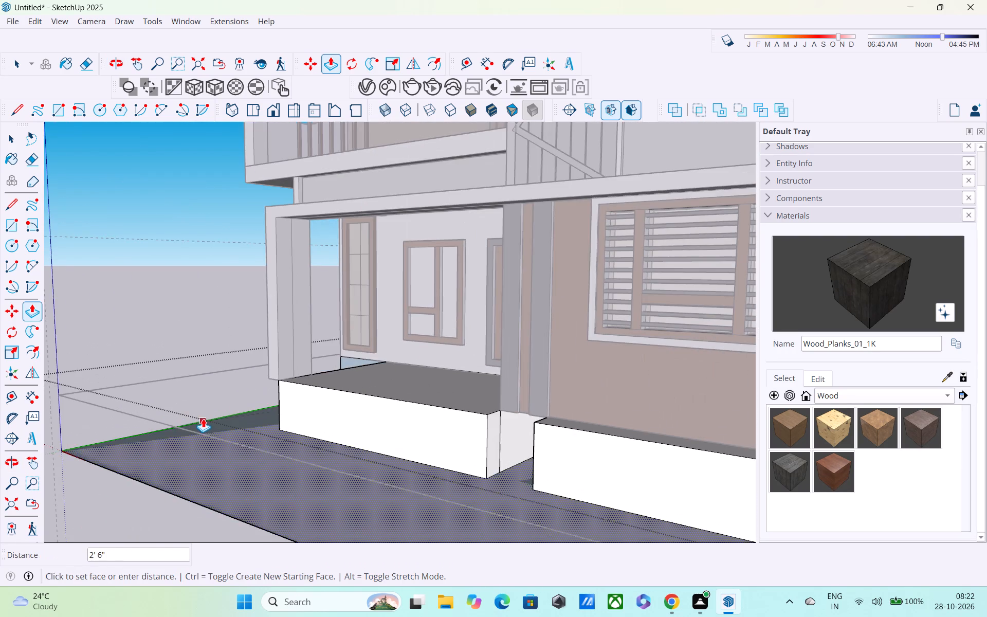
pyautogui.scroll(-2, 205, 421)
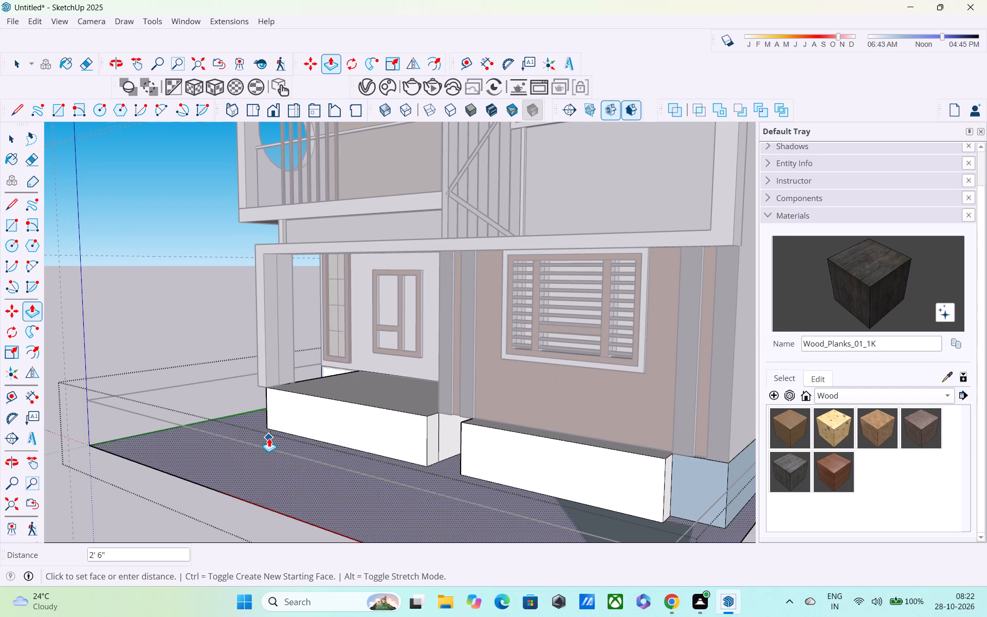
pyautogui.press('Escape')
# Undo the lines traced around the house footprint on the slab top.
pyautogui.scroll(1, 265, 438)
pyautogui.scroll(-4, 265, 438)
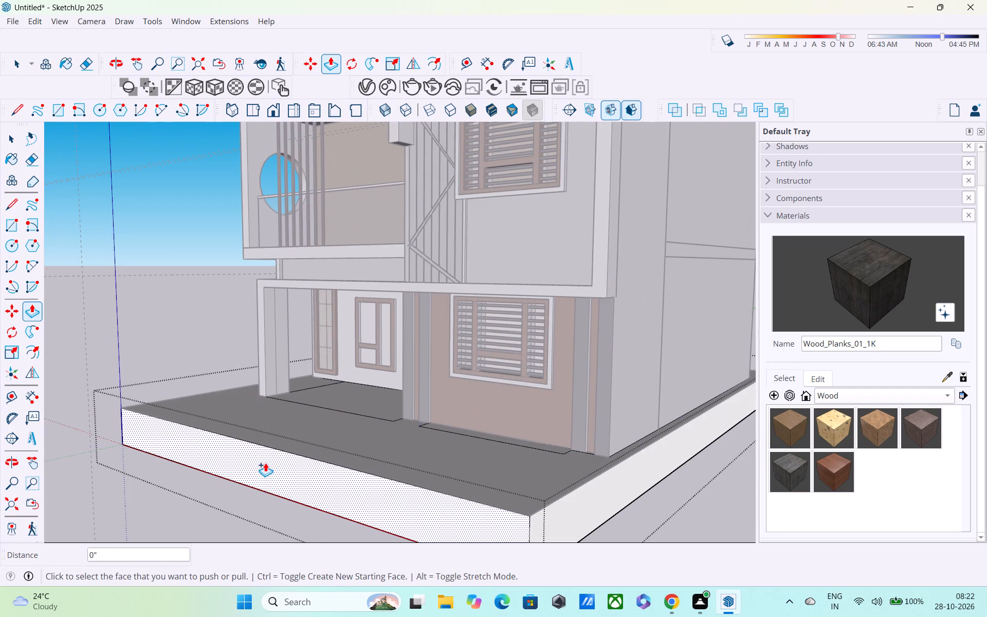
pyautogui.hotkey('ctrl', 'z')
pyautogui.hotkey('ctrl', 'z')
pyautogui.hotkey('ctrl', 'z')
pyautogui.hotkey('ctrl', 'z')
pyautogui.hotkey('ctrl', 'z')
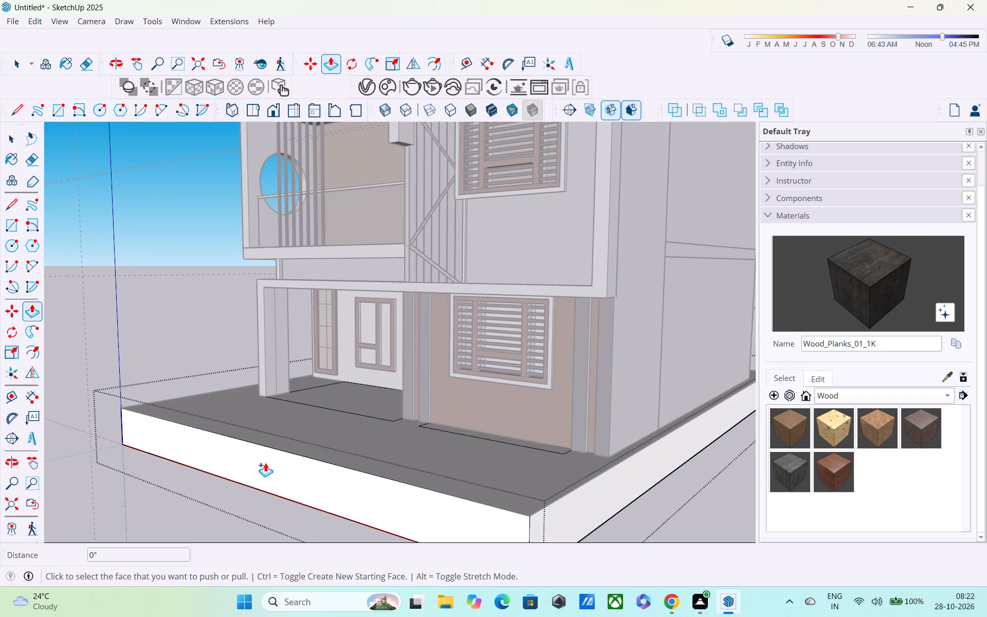
# Leave the slab group and start a 2' line on the slab top from the front strip's end to the house's front corner.
pyautogui.scroll(-3, 265, 463)
pyautogui.press('space')
pyautogui.click(653, 464)
pyautogui.scroll(-1, 490, 440)
pyautogui.scroll(1, 507, 456)
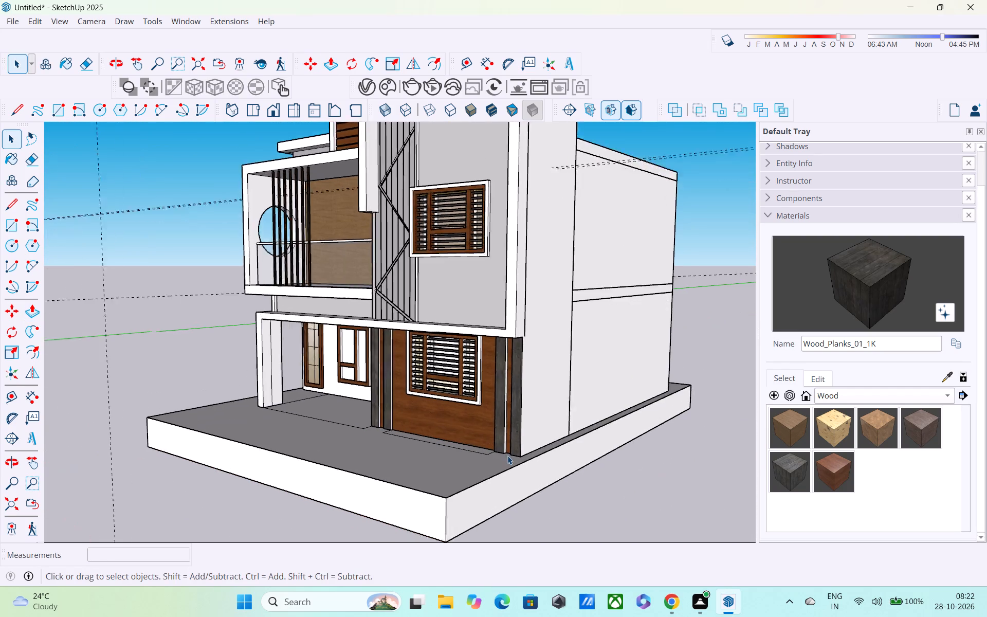
pyautogui.scroll(1, 507, 456)
pyautogui.moveTo(508, 456); pyautogui.dragTo(436, 500, button='middle')
pyautogui.scroll(7, 457, 485)
pyautogui.moveTo(496, 473); pyautogui.dragTo(456, 509, button='middle')
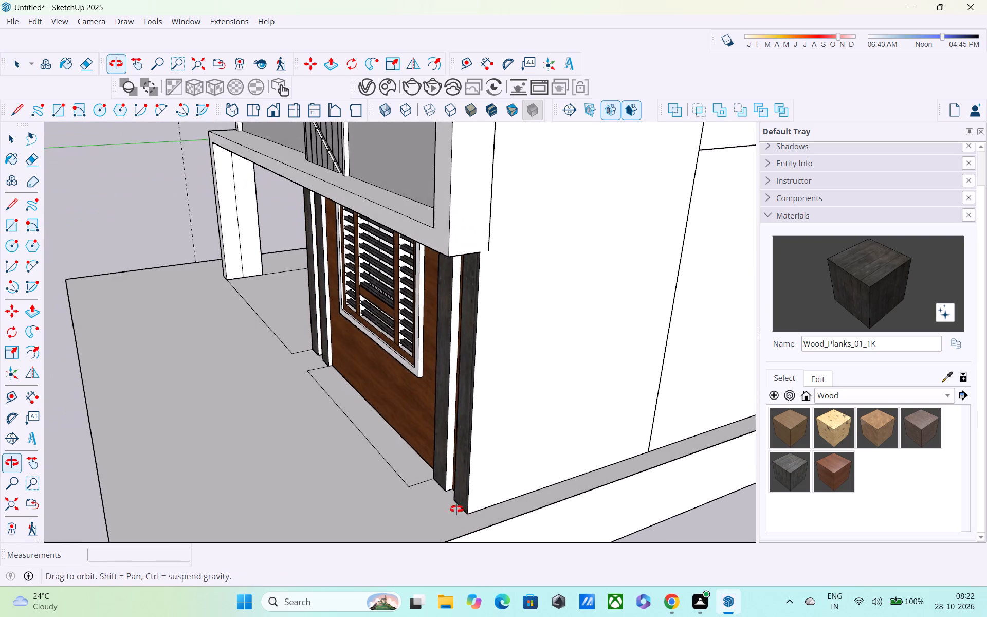
pyautogui.moveTo(456, 509); pyautogui.dragTo(448, 503, button='middle')
pyautogui.press('l')
pyautogui.scroll(3, 455, 498)
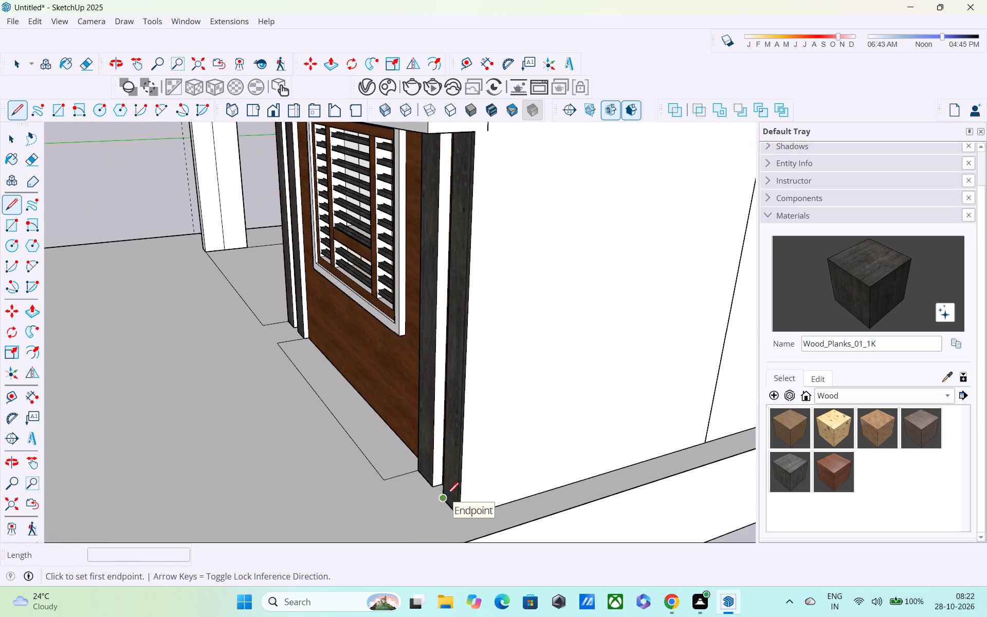
pyautogui.keyDown('shift'); pyautogui.moveTo(446, 495); pyautogui.dragTo(429, 420, button='middle'); pyautogui.keyUp('shift')
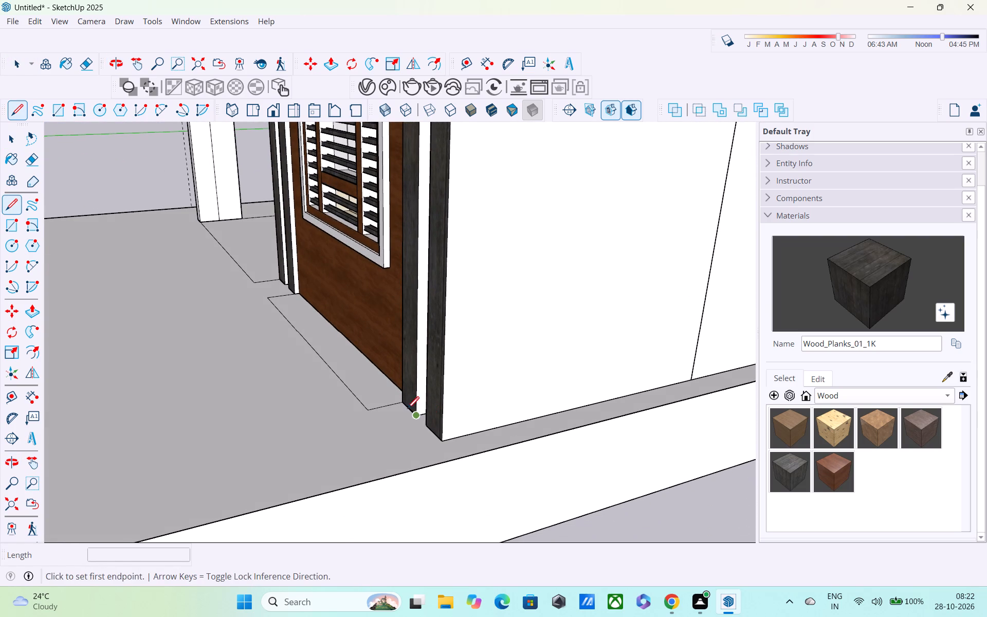
pyautogui.click(401, 408)
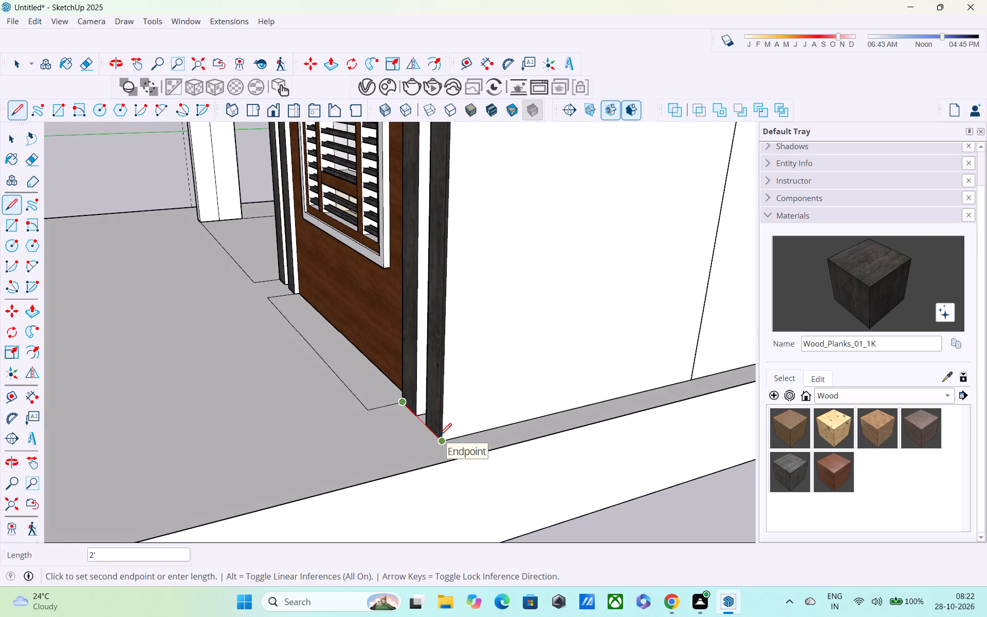
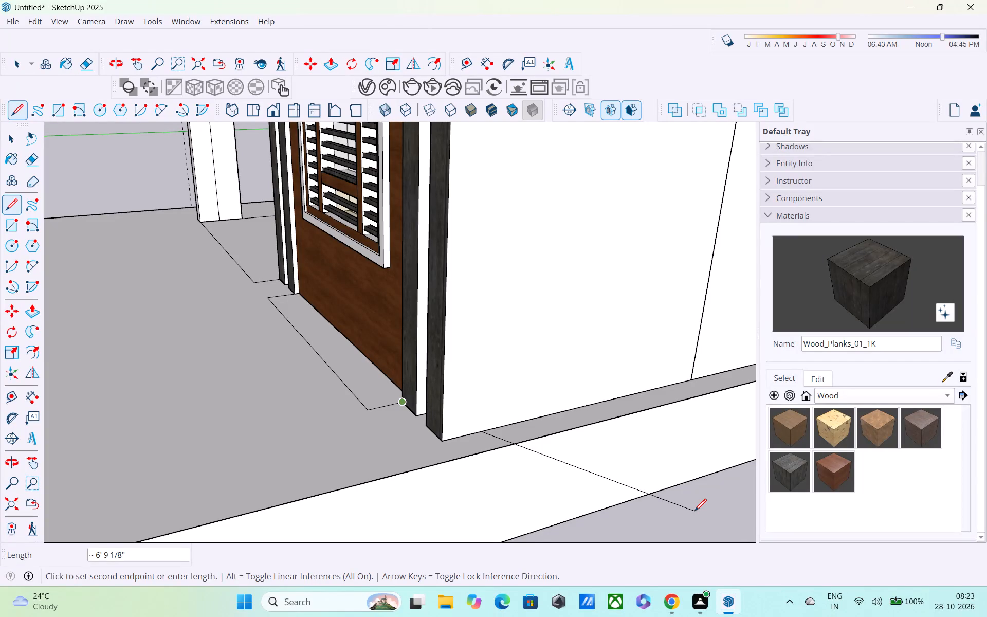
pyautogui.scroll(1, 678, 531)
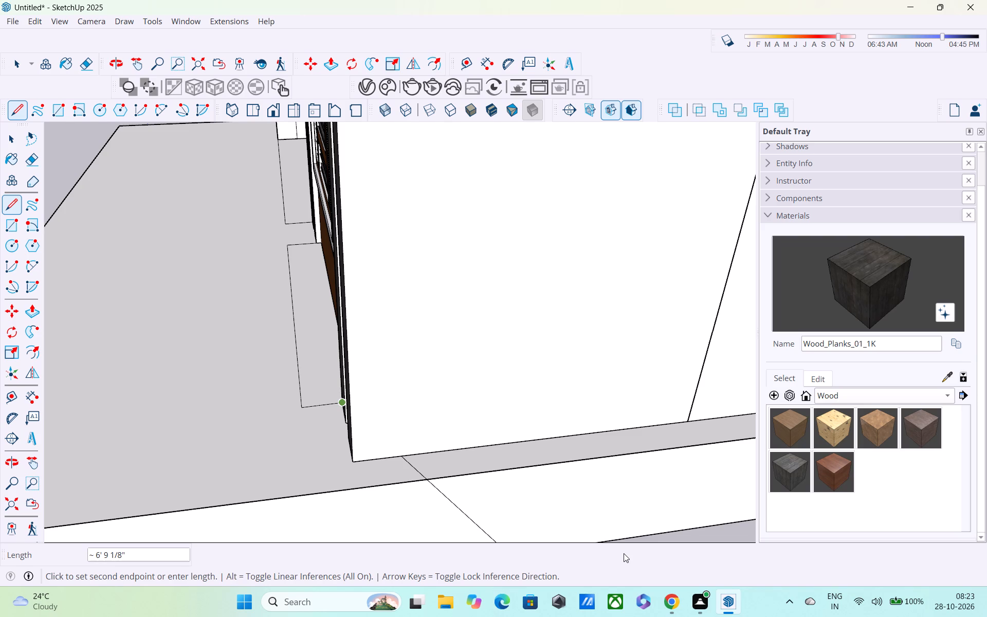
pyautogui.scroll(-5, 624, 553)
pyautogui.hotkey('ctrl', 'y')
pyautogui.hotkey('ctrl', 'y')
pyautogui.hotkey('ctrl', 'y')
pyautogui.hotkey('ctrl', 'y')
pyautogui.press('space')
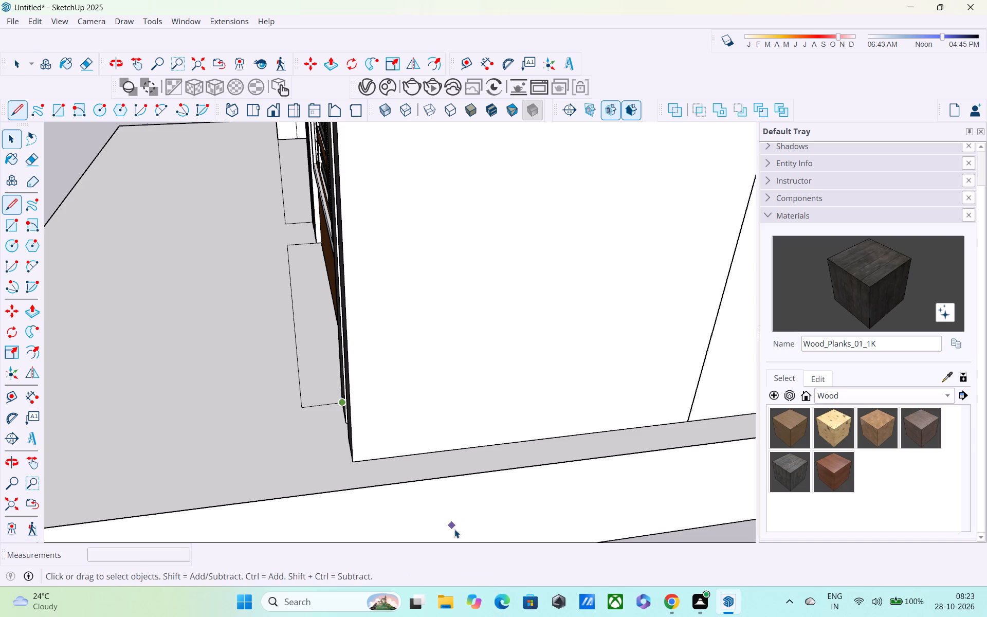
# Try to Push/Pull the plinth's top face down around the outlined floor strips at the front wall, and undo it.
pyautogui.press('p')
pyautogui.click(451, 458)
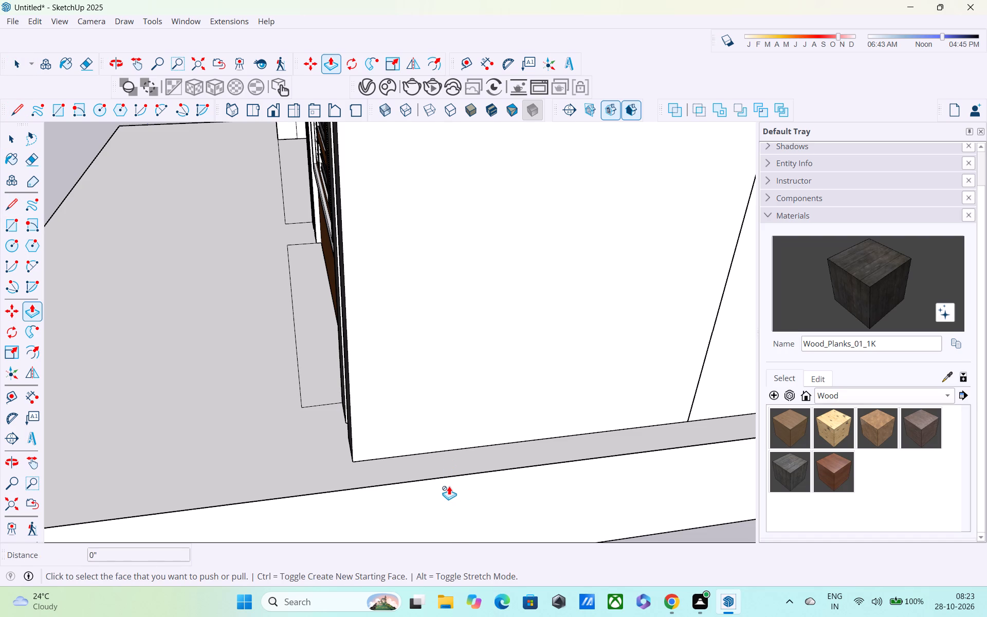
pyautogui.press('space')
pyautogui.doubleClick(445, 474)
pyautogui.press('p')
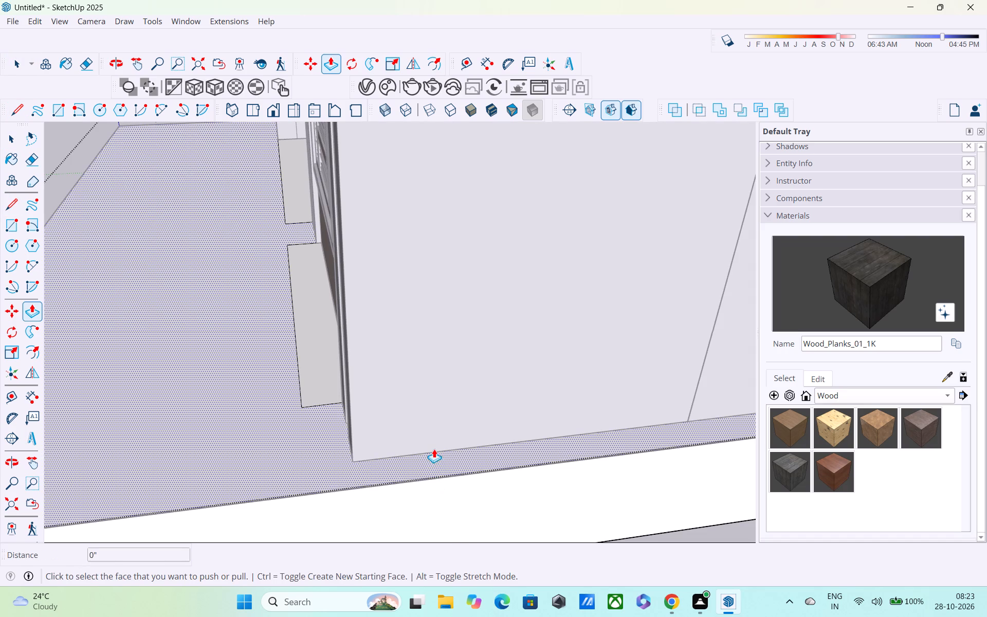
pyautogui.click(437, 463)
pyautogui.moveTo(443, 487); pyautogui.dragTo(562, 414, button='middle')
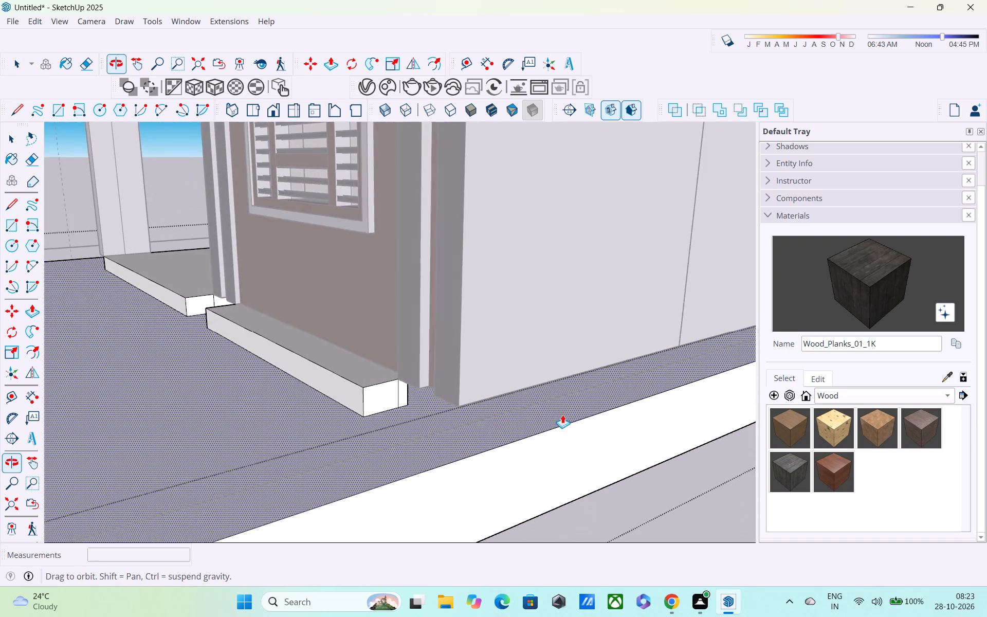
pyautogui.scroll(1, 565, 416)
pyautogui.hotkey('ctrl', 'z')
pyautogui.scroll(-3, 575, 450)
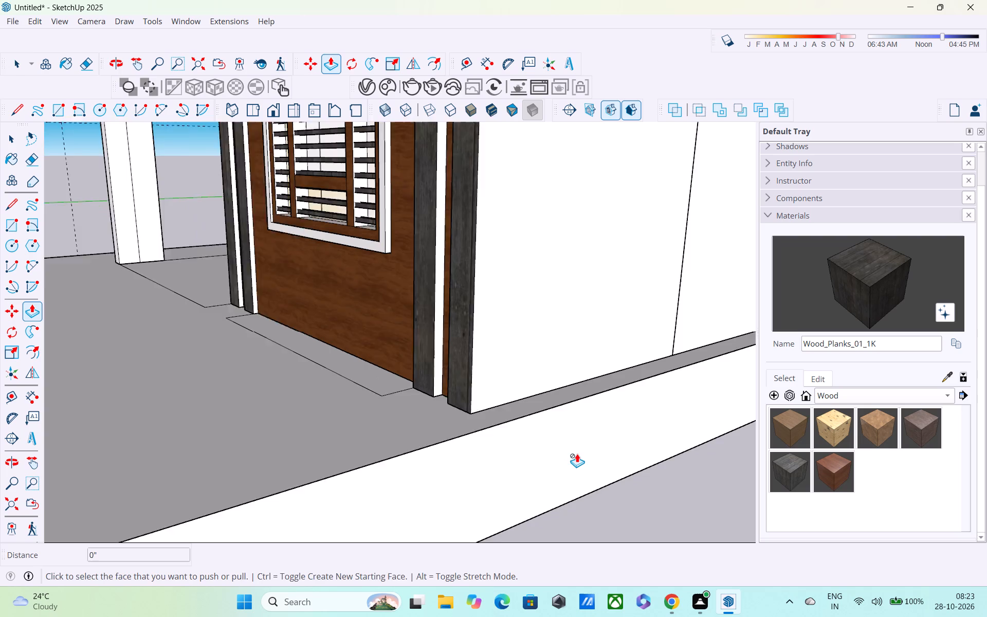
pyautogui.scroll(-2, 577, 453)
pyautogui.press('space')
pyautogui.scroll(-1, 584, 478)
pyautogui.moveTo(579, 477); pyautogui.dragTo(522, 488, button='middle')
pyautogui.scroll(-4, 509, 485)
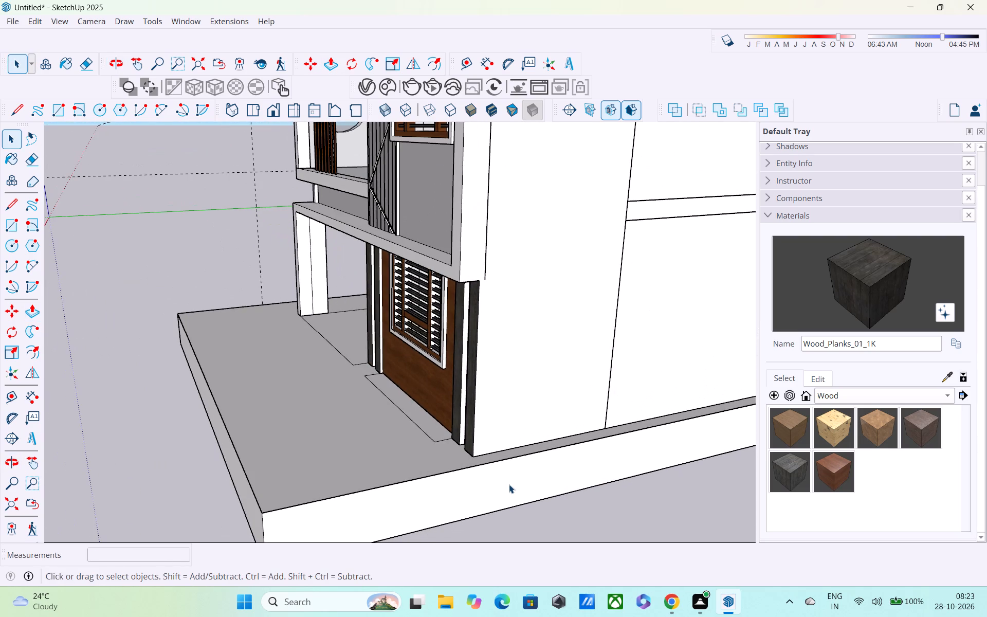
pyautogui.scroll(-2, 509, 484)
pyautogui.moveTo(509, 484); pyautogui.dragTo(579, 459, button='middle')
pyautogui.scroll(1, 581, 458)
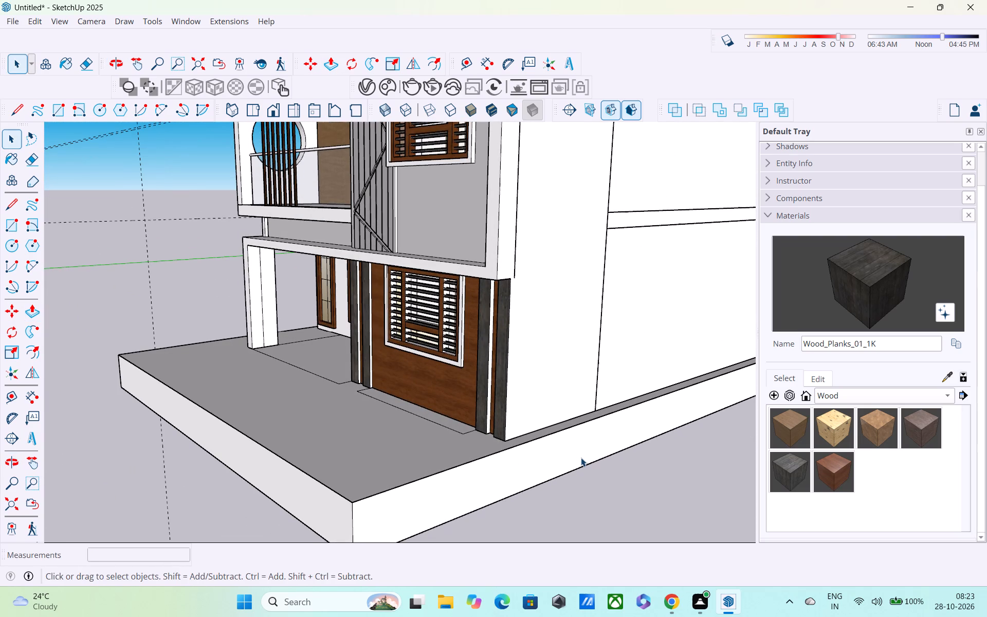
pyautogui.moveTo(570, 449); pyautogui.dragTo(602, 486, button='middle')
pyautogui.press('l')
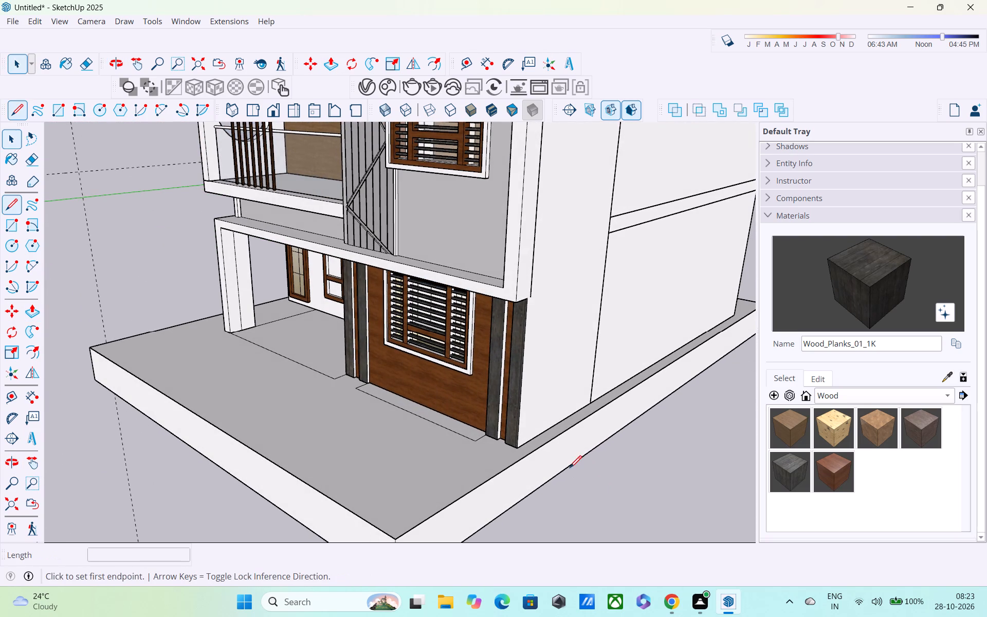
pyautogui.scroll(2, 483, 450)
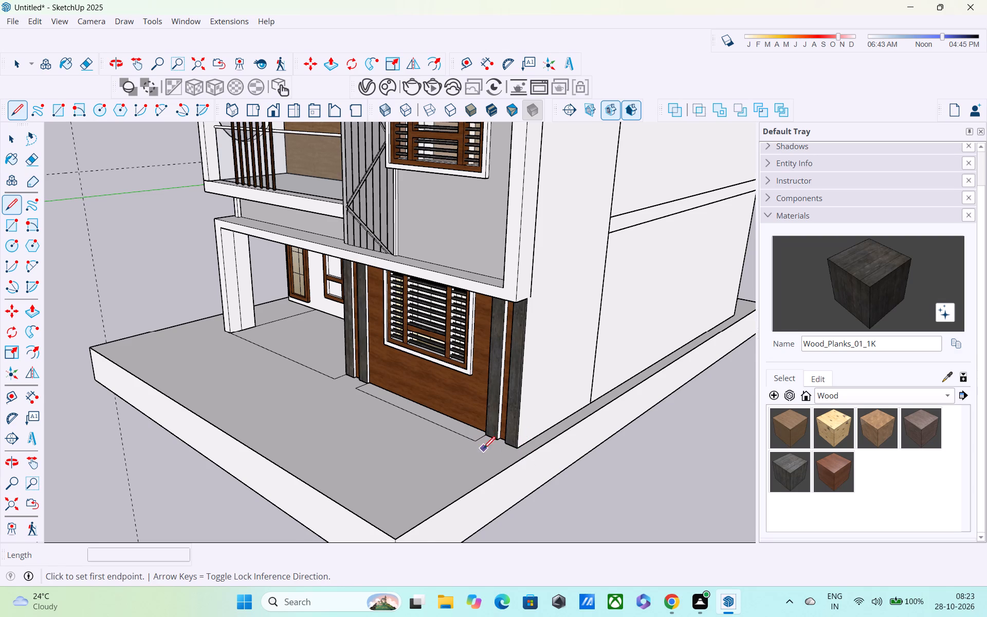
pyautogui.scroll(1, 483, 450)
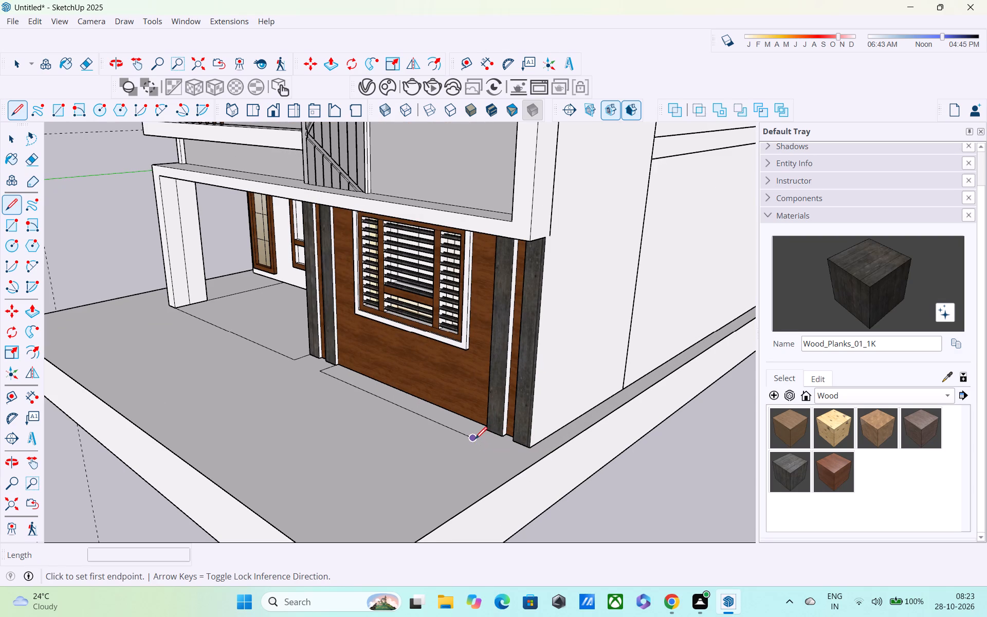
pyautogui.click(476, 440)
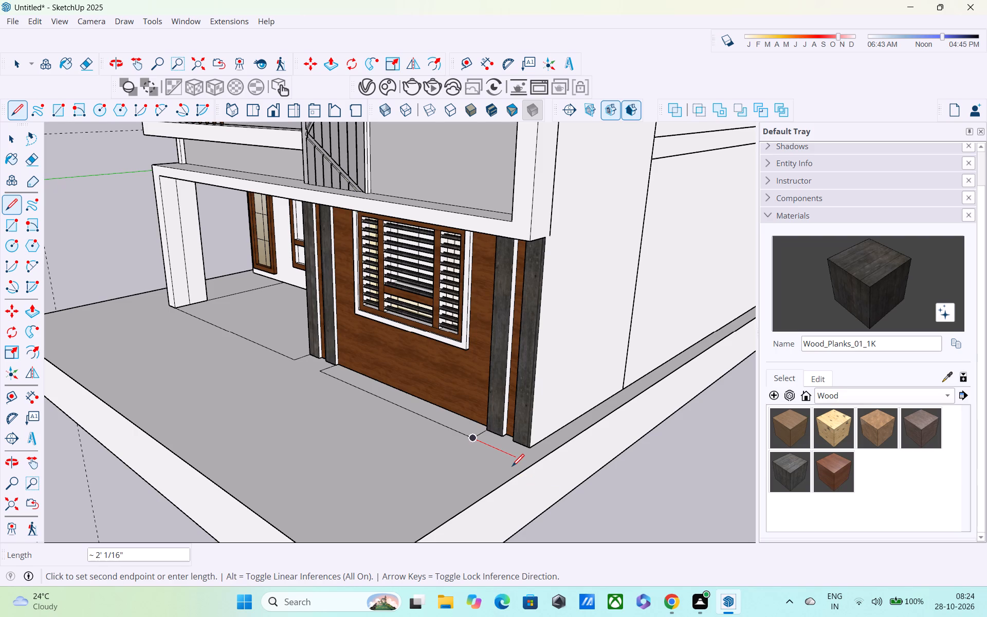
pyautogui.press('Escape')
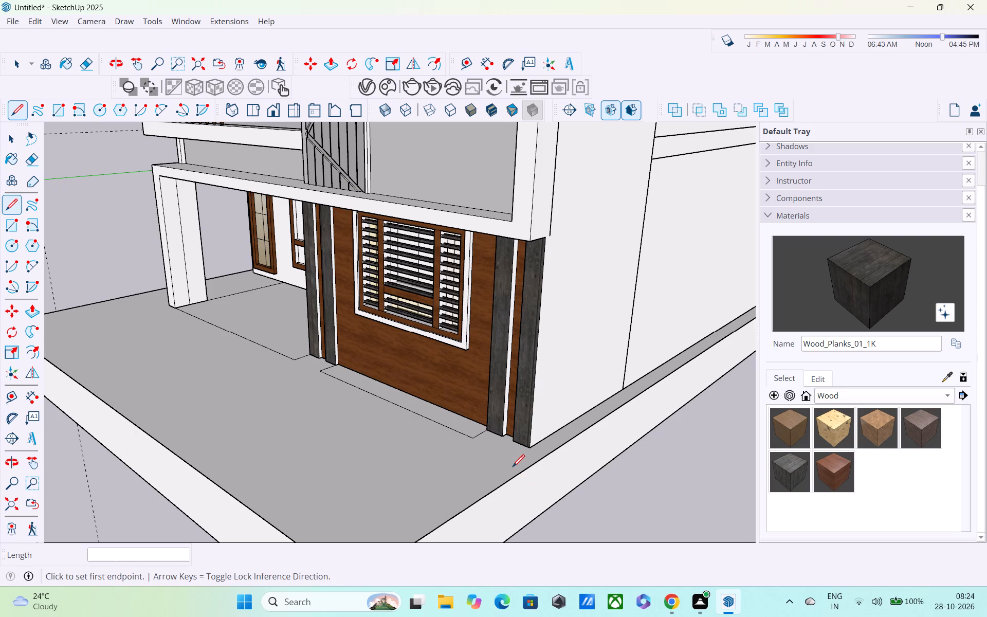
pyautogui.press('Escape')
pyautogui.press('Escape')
# Examine the floor outlines in front of the porch and the wood-clad window wall from several sides.
pyautogui.moveTo(510, 475); pyautogui.dragTo(553, 474, button='middle')
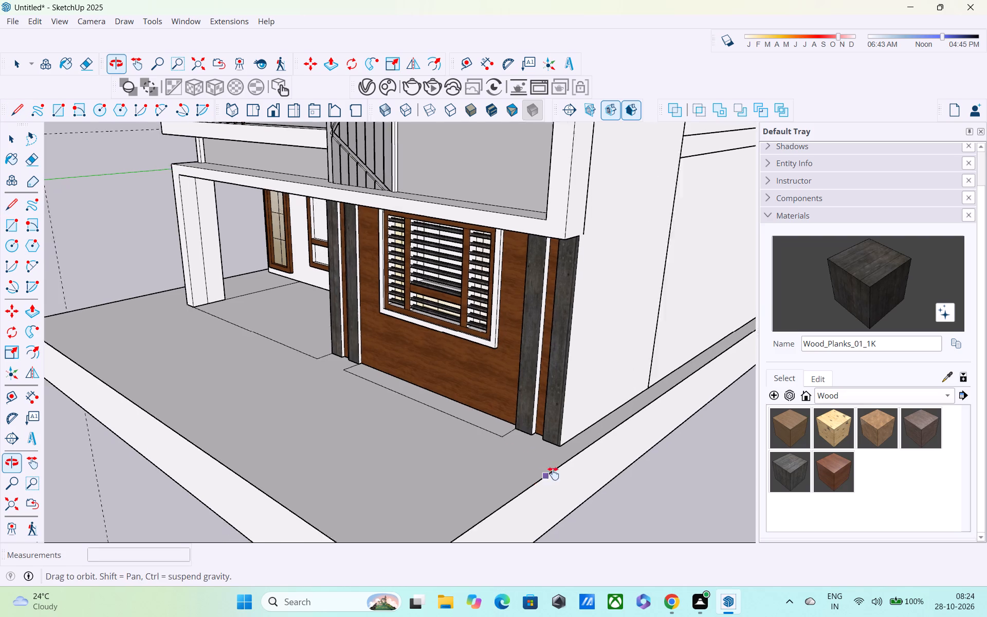
pyautogui.moveTo(553, 474); pyautogui.dragTo(728, 451, button='middle')
pyautogui.moveTo(496, 458); pyautogui.dragTo(551, 356, button='middle')
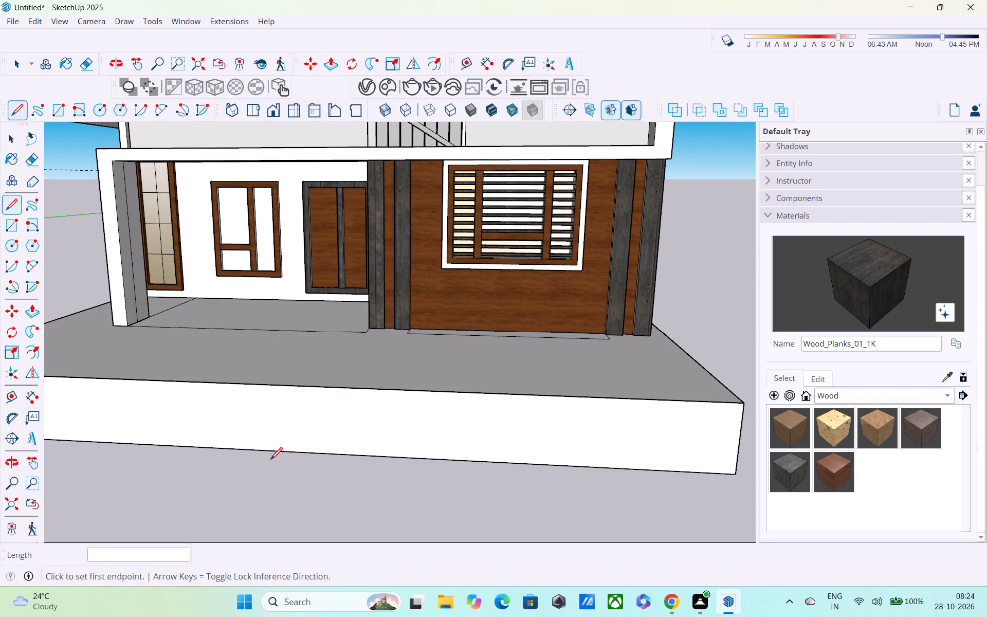
pyautogui.moveTo(270, 460); pyautogui.dragTo(363, 432, button='middle')
pyautogui.keyDown('shift'); pyautogui.moveTo(363, 433); pyautogui.dragTo(404, 490, button='middle'); pyautogui.keyUp('shift')
pyautogui.moveTo(371, 447); pyautogui.dragTo(405, 487, button='middle')
pyautogui.scroll(3, 319, 428)
pyautogui.moveTo(300, 416); pyautogui.dragTo(579, 478, button='middle')
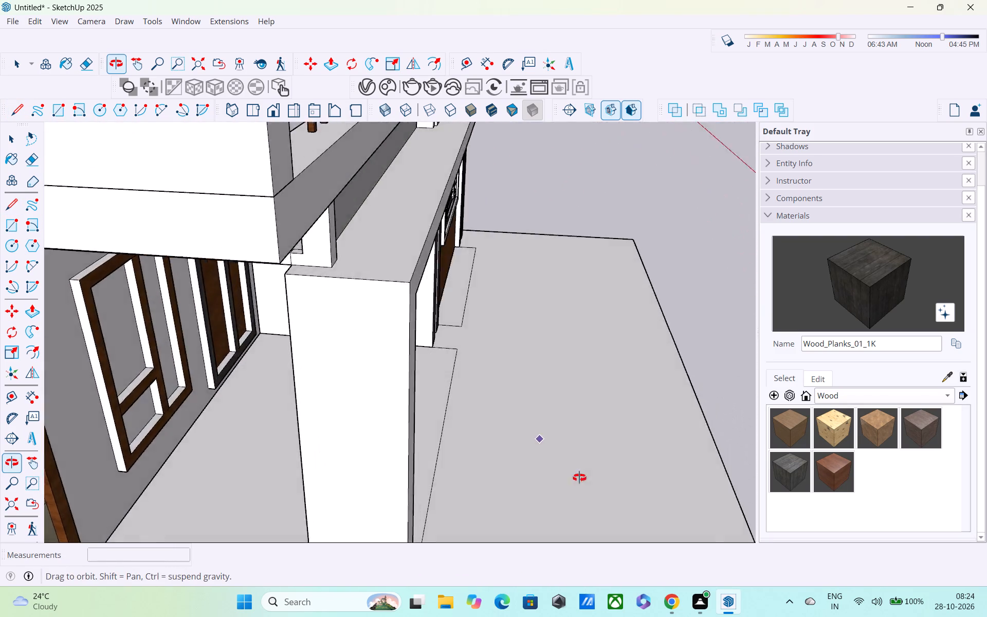
pyautogui.moveTo(579, 478); pyautogui.dragTo(332, 473, button='middle')
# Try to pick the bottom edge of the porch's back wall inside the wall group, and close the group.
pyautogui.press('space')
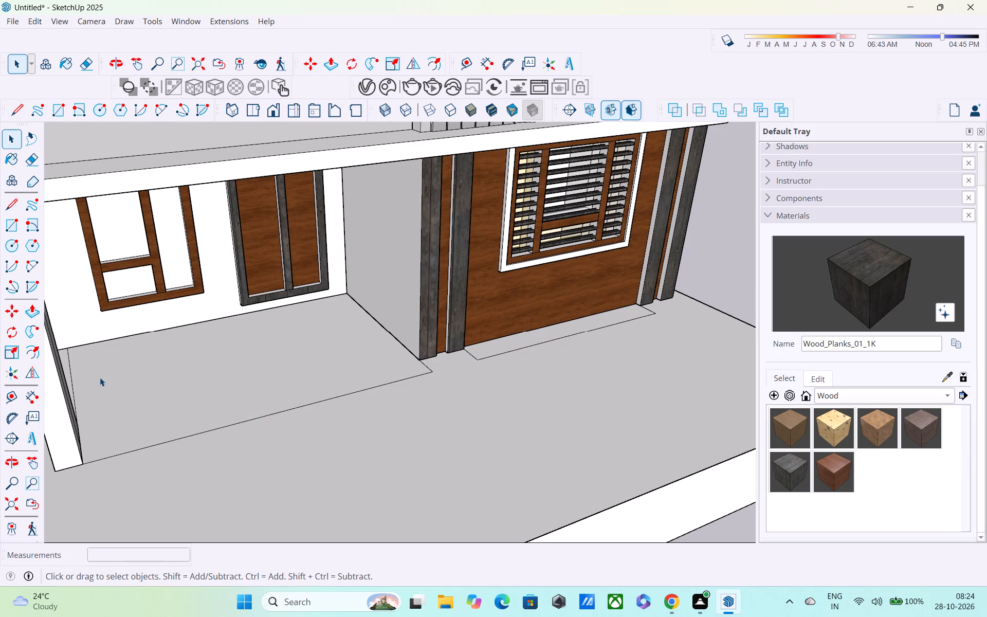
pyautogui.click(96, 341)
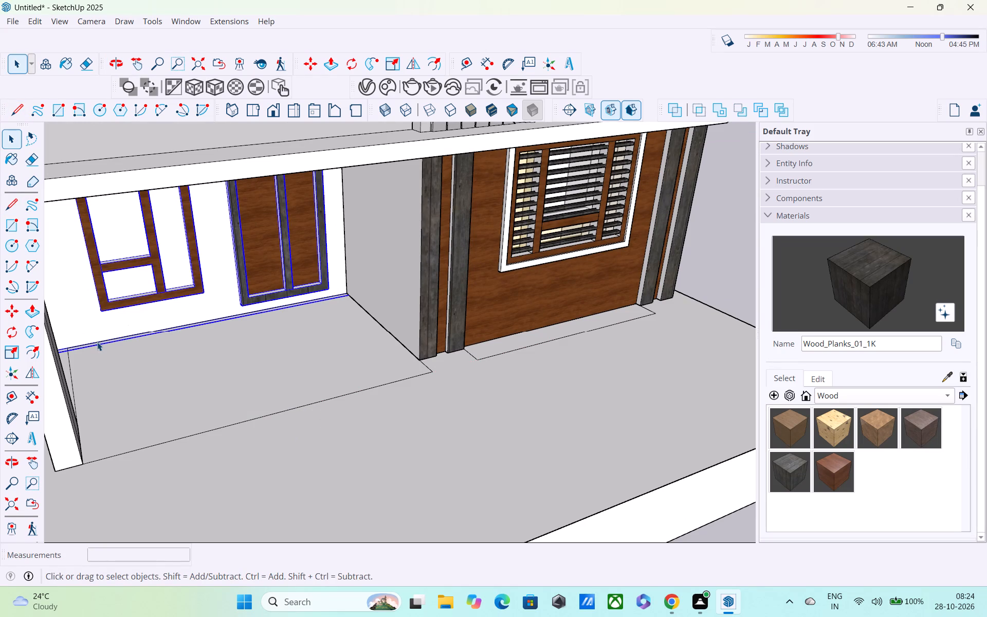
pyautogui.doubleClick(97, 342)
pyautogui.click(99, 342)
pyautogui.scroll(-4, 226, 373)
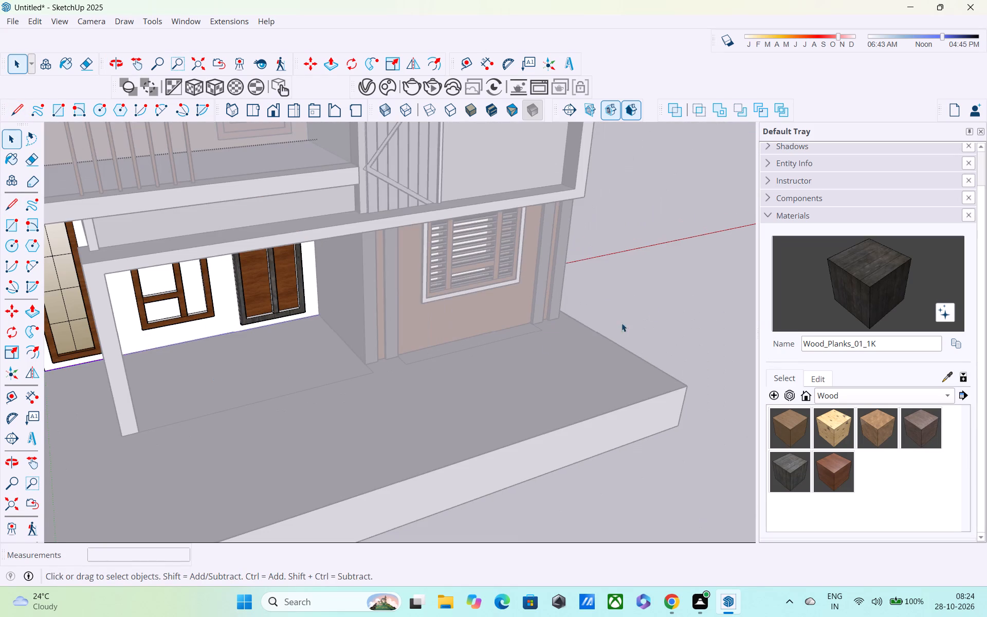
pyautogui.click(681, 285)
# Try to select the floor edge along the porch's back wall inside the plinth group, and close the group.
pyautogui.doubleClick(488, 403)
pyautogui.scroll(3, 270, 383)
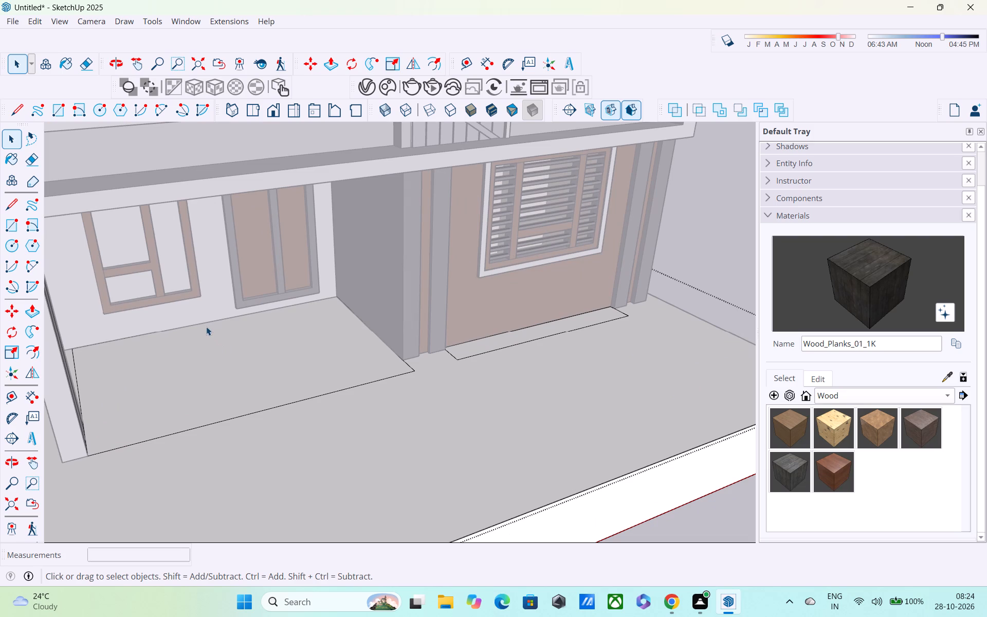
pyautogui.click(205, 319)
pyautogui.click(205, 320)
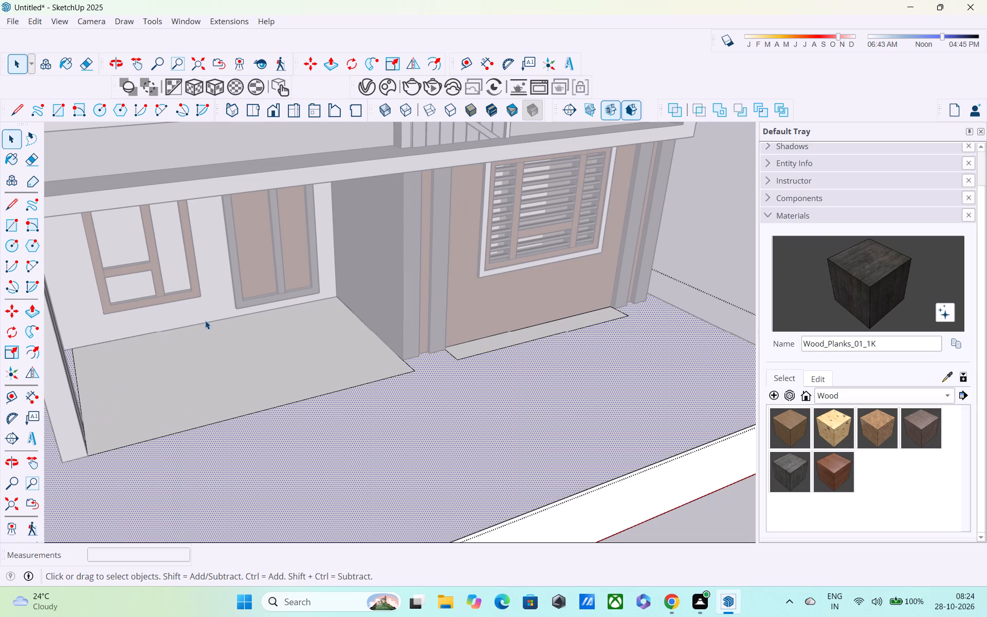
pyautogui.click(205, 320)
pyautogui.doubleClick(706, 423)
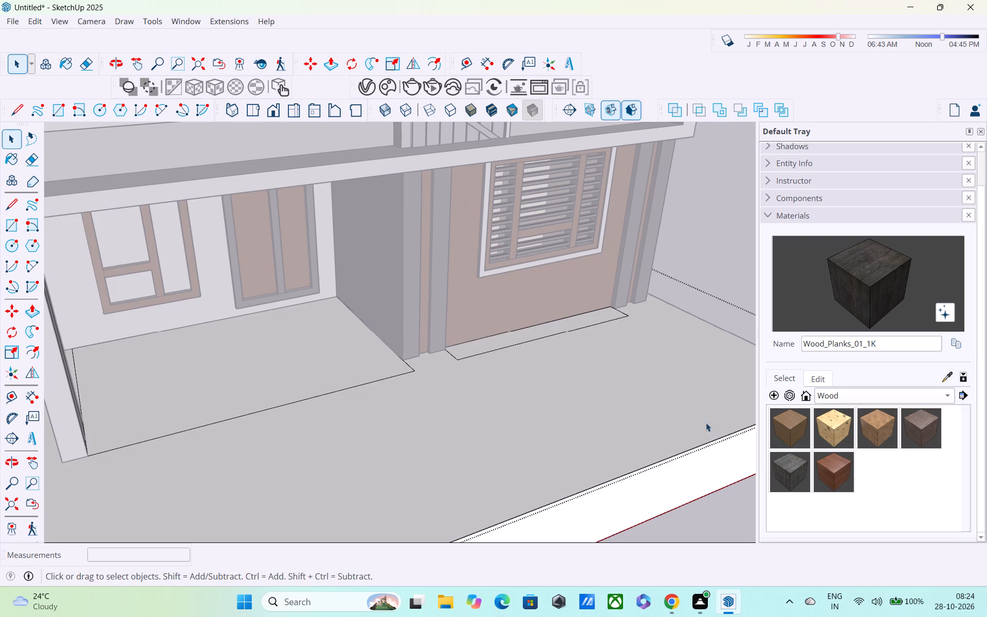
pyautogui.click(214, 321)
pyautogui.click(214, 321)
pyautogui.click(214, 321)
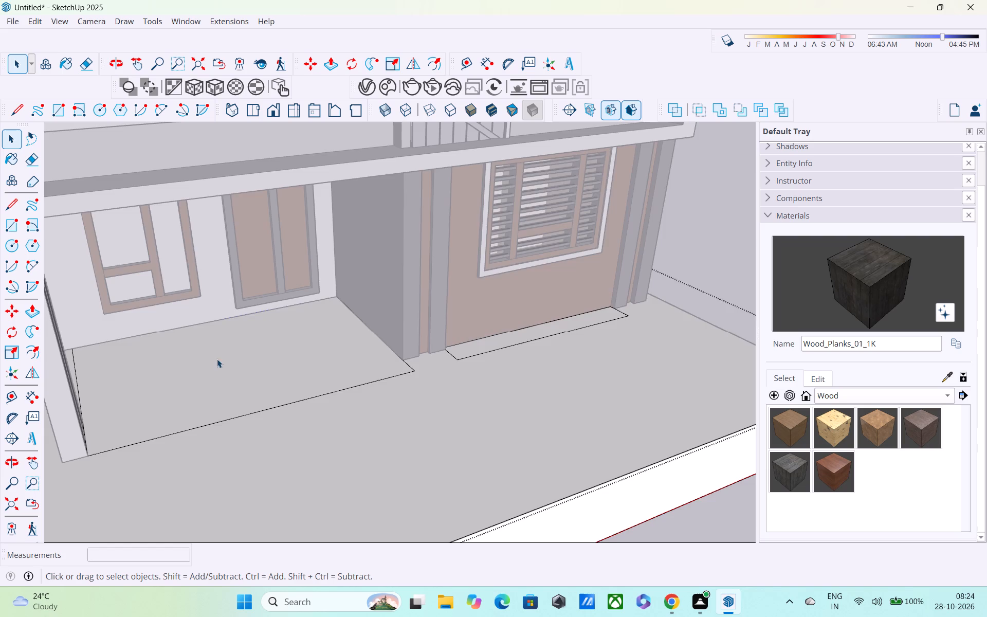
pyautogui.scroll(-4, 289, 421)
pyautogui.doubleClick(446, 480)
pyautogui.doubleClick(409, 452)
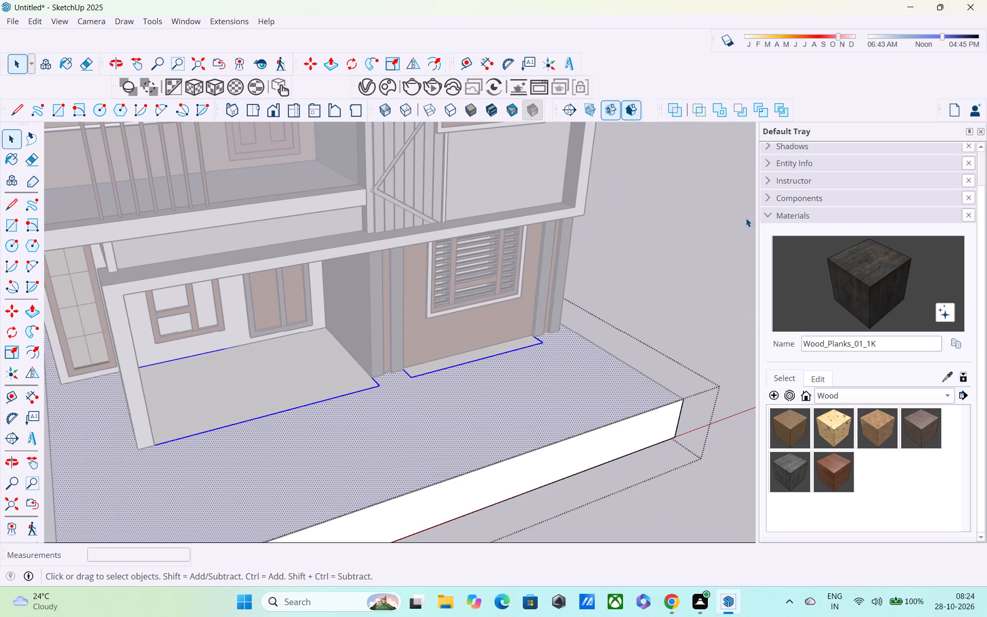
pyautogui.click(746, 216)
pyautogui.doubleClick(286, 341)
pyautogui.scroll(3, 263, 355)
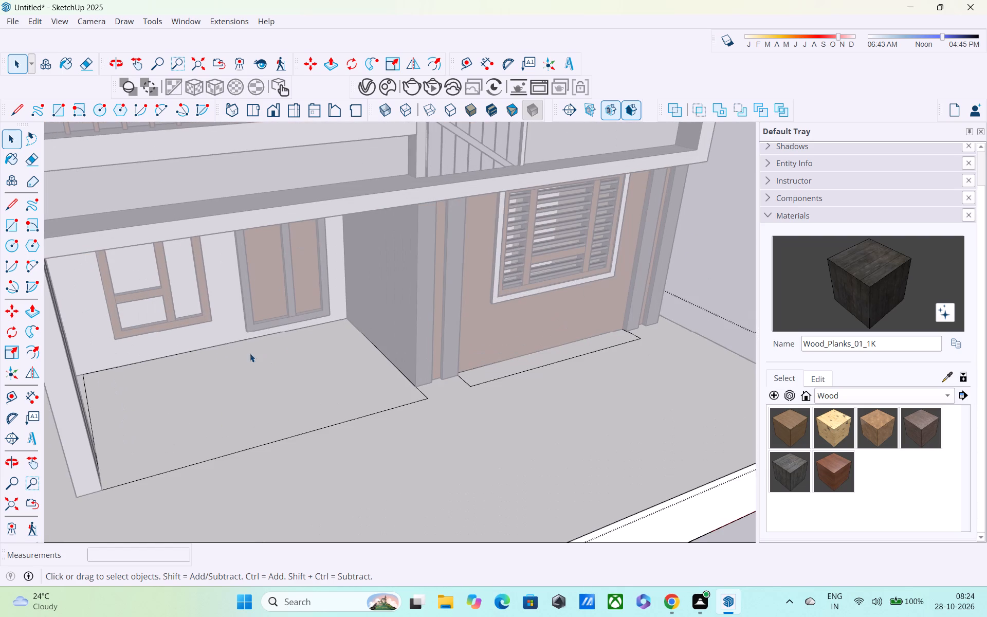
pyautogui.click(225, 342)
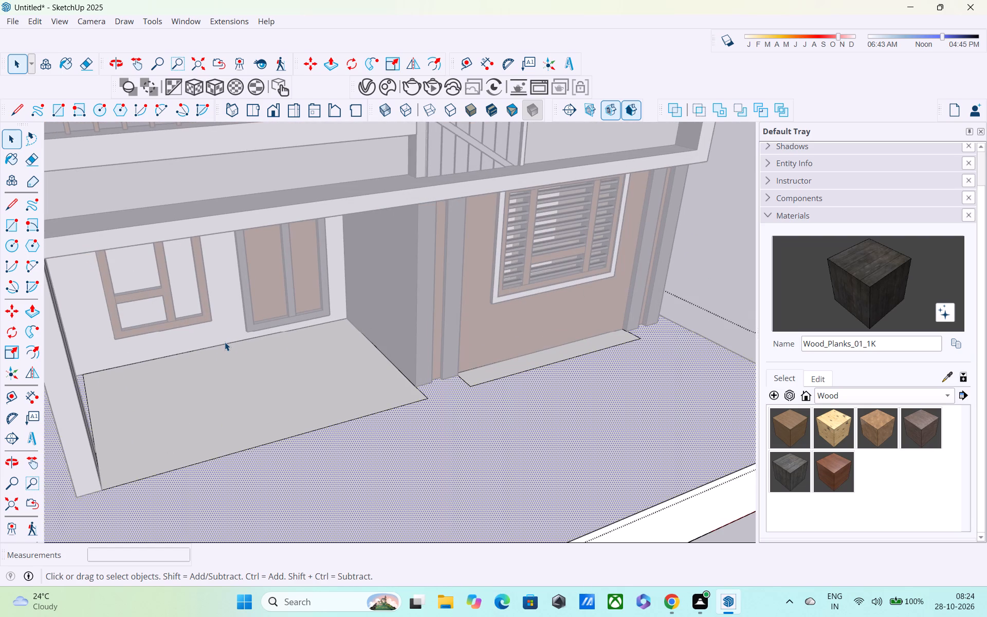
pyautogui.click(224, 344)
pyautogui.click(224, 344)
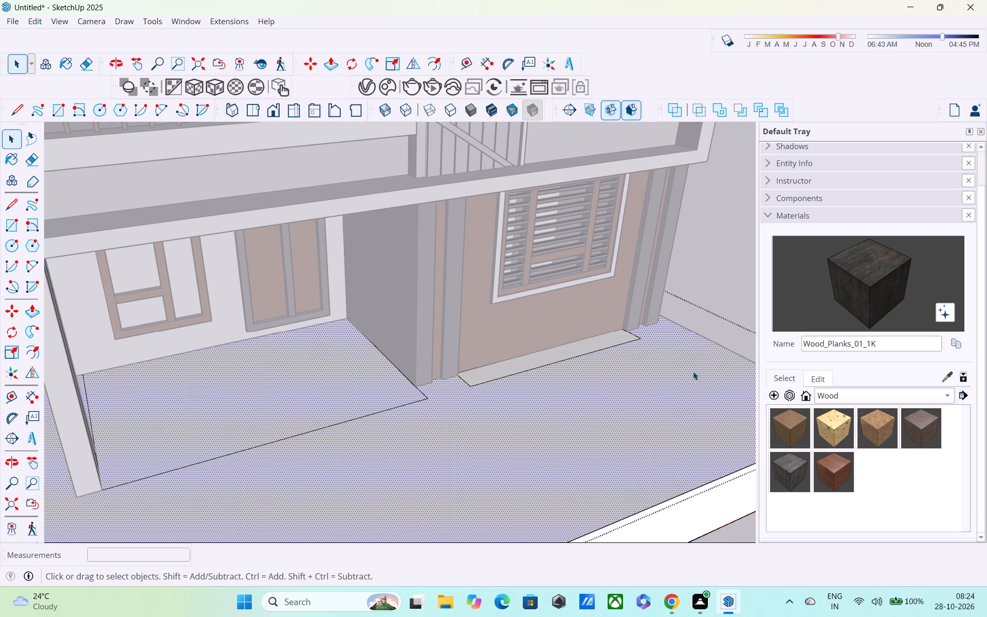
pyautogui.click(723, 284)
# Copy the porch floor outline's front edge about 8' 1 7/8" back to the foot of the porch's back wall.
pyautogui.doubleClick(317, 386)
pyautogui.moveTo(318, 412); pyautogui.dragTo(329, 412, button='middle')
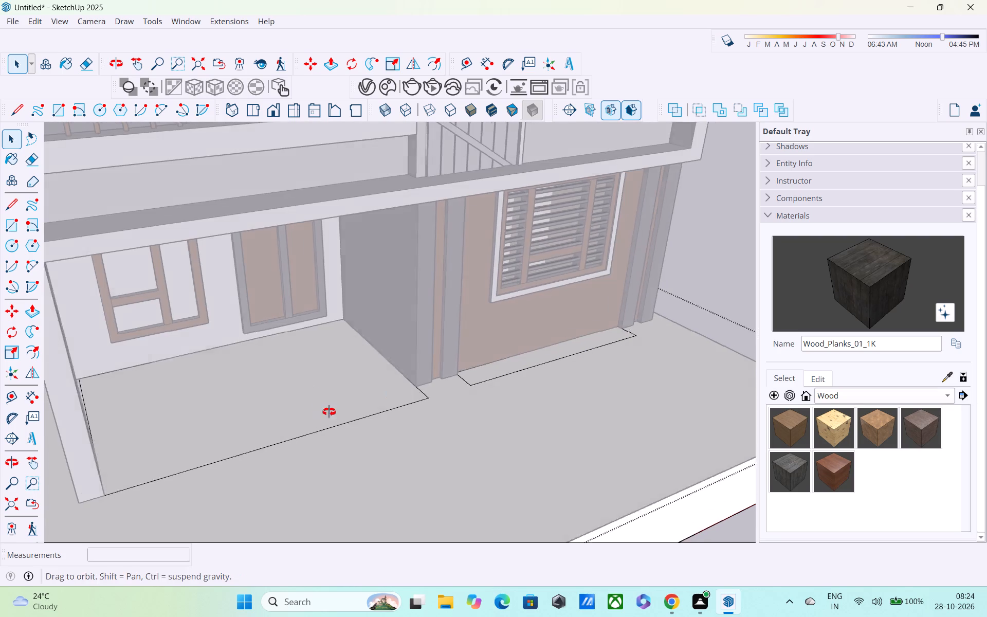
pyautogui.moveTo(329, 412); pyautogui.dragTo(386, 386, button='middle')
pyautogui.scroll(-1, 369, 405)
pyautogui.keyDown('shift'); pyautogui.moveTo(371, 398); pyautogui.dragTo(382, 360, button='middle'); pyautogui.keyUp('shift')
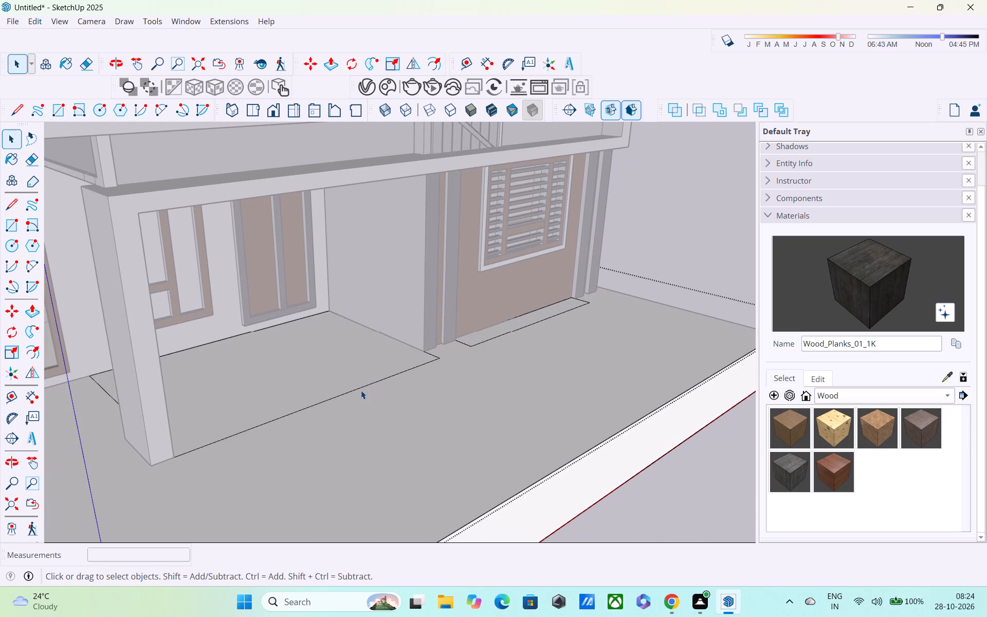
pyautogui.click(360, 388)
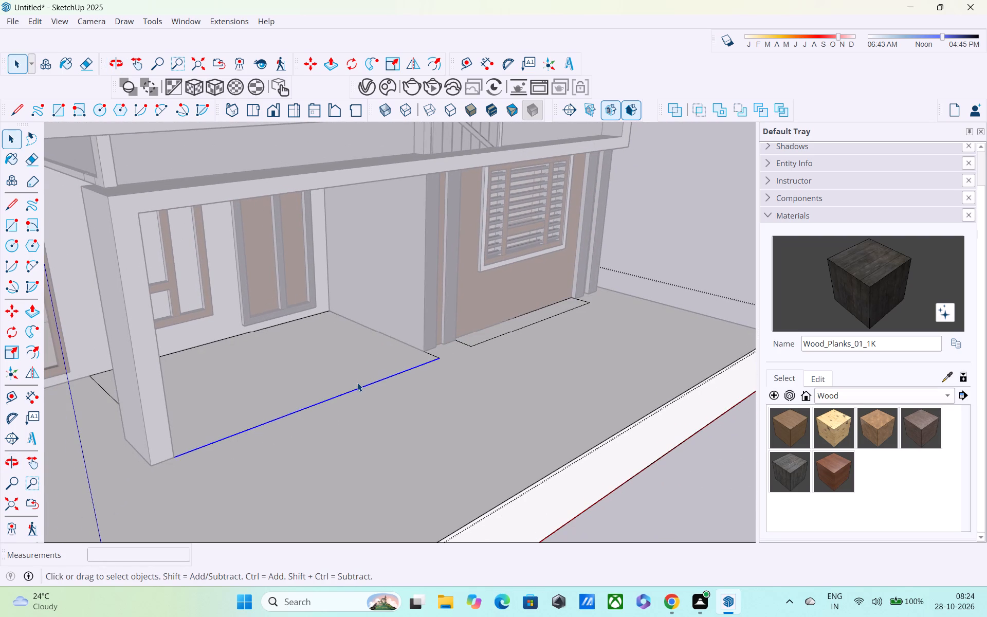
pyautogui.press('m')
pyautogui.moveTo(365, 379); pyautogui.dragTo(362, 413, button='middle')
pyautogui.scroll(1, 396, 395)
pyautogui.scroll(1, 437, 359)
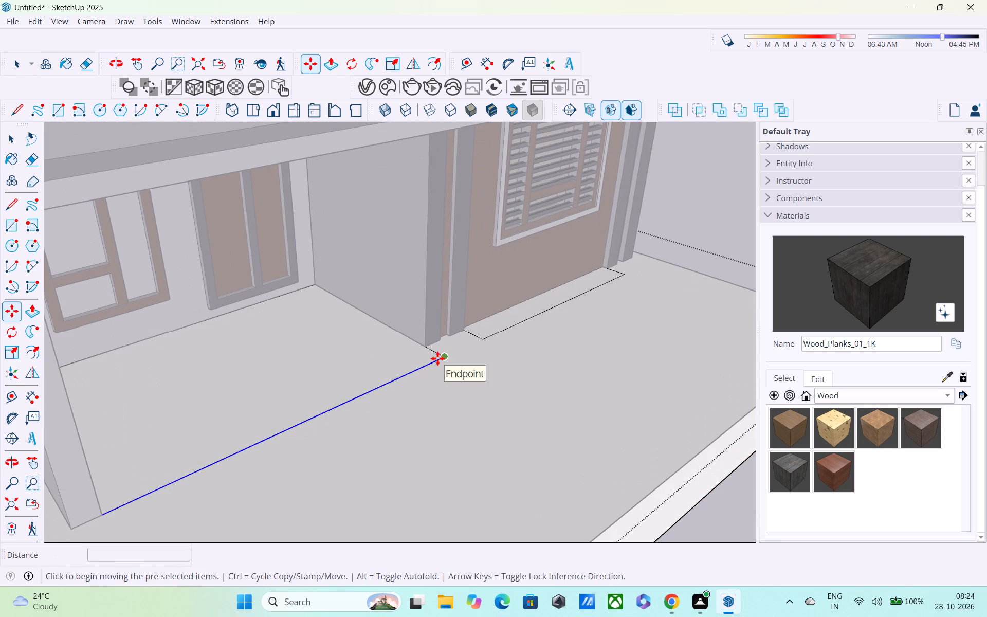
pyautogui.click(443, 357)
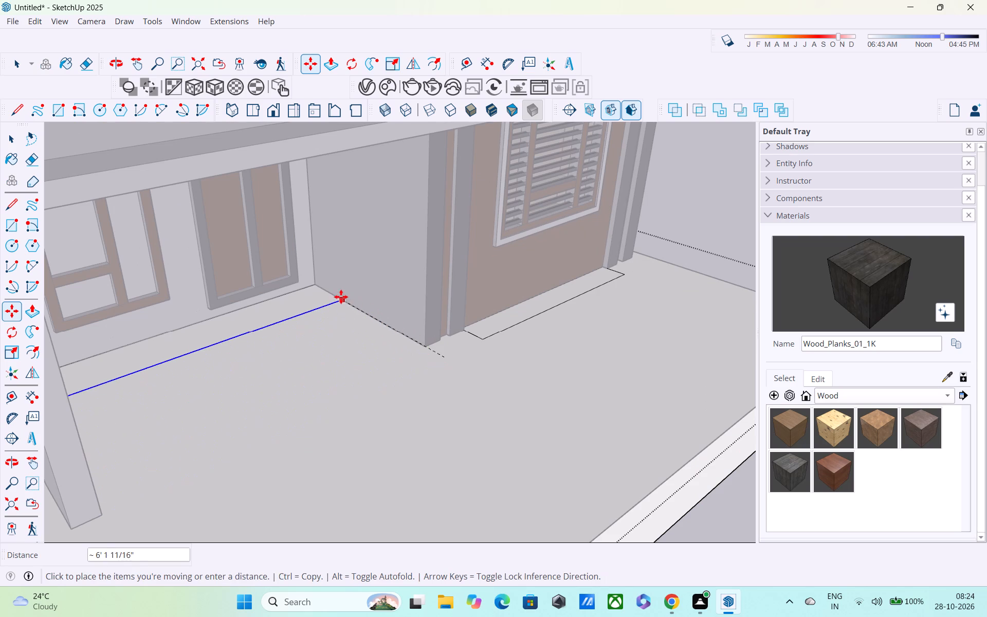
pyautogui.click(320, 289)
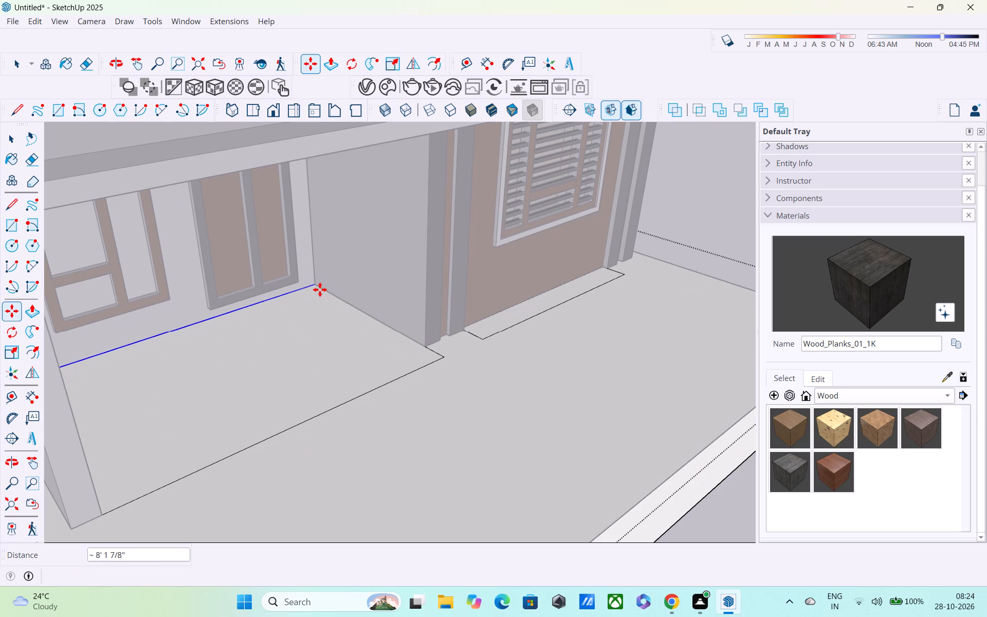
pyautogui.press('/')
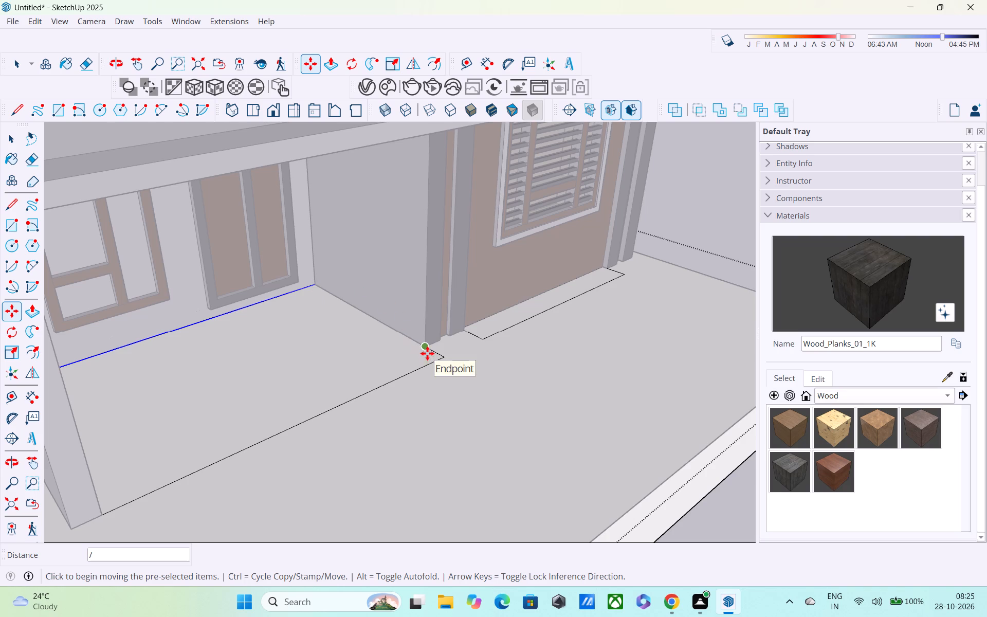
pyautogui.press('Escape')
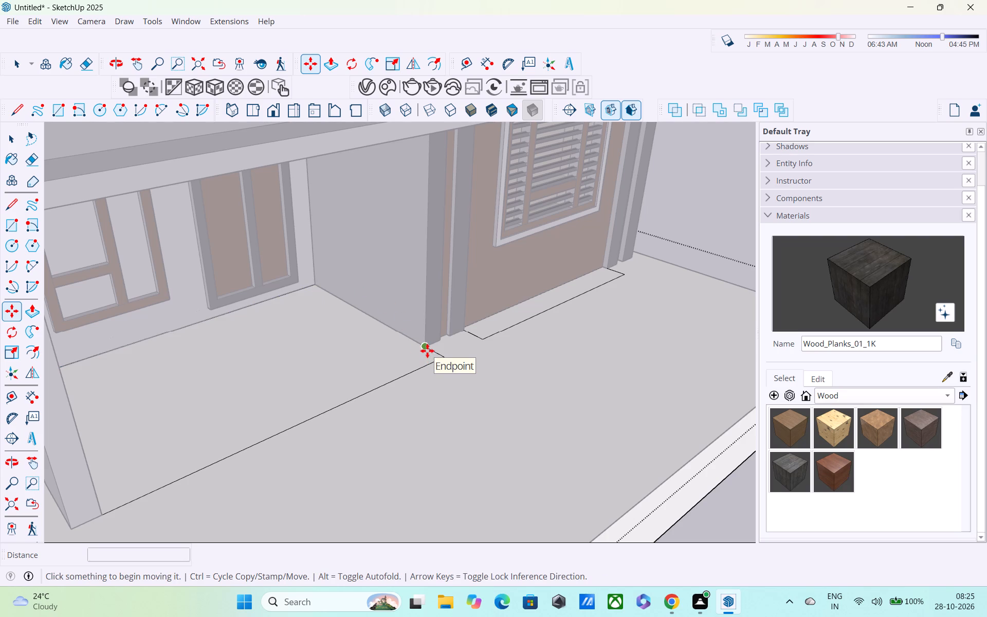
# Examine the porch floor outline around the wall corner and the porch's front pillar from several sides.
pyautogui.moveTo(427, 351); pyautogui.dragTo(528, 333, button='middle')
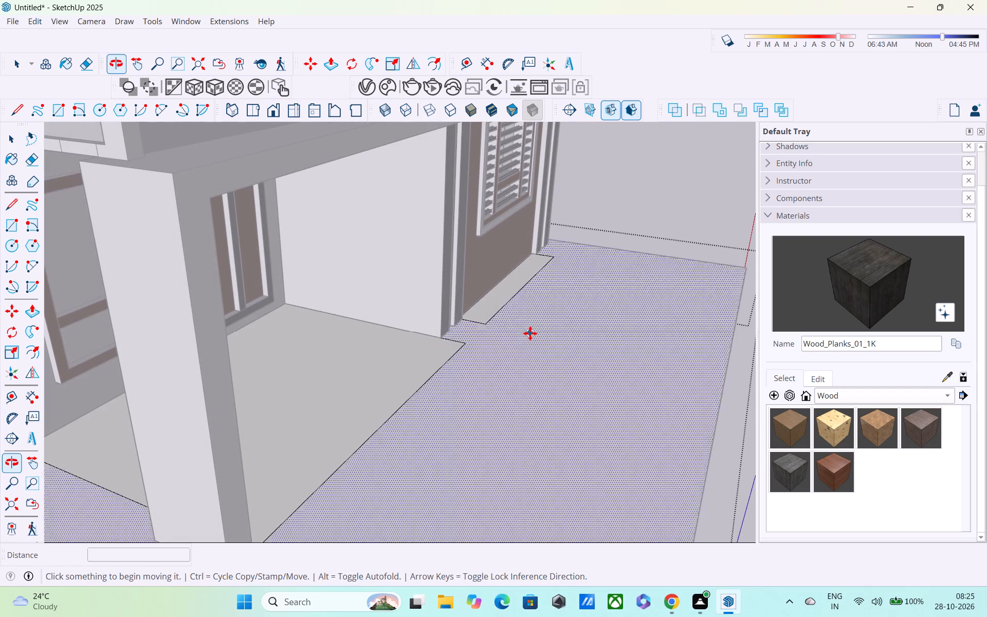
pyautogui.moveTo(472, 352); pyautogui.dragTo(444, 319, button='middle')
pyautogui.scroll(1, 437, 346)
pyautogui.moveTo(437, 346); pyautogui.dragTo(413, 367, button='middle')
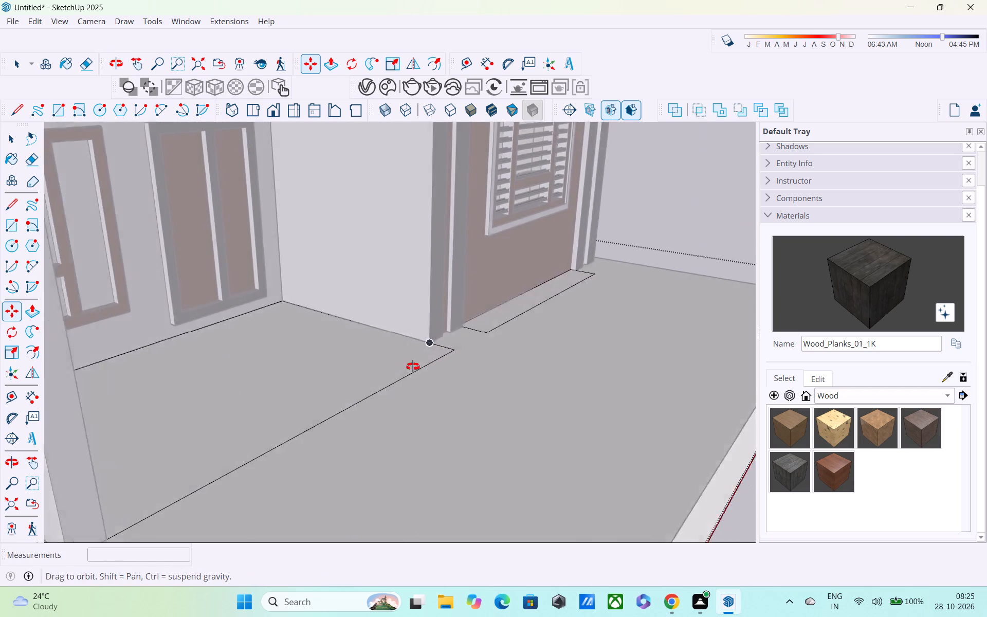
pyautogui.moveTo(413, 367); pyautogui.dragTo(328, 376, button='middle')
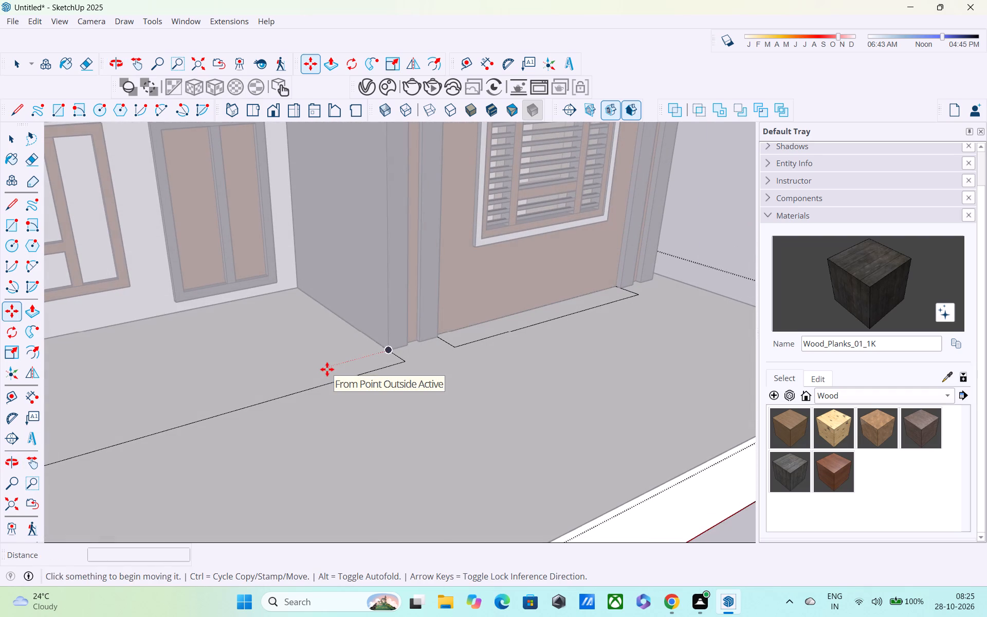
pyautogui.moveTo(327, 369); pyautogui.dragTo(406, 391, button='middle')
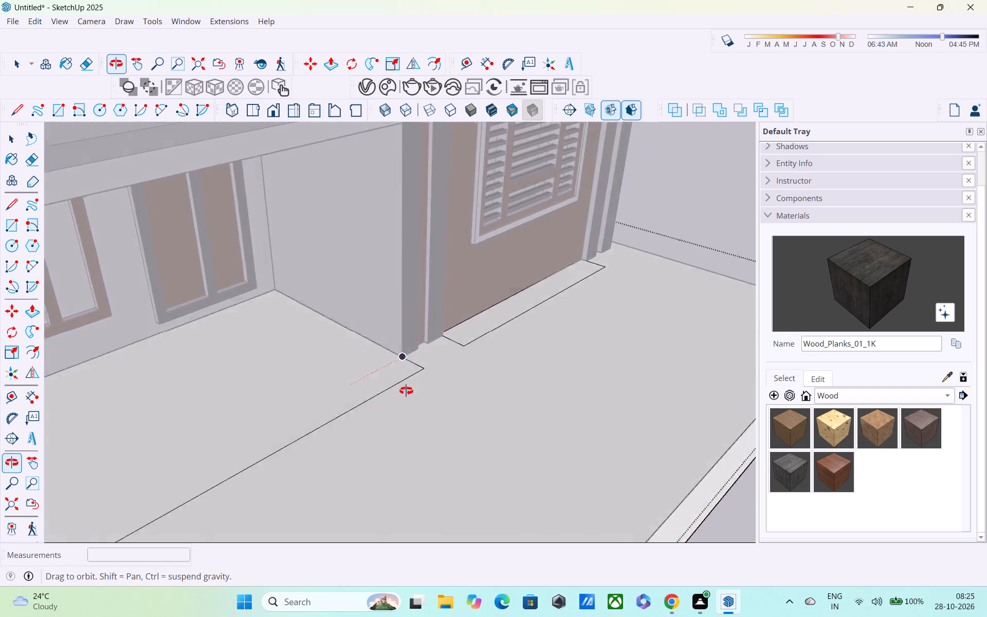
pyautogui.moveTo(406, 391); pyautogui.dragTo(608, 332, button='middle')
pyautogui.scroll(-4, 613, 328)
pyautogui.moveTo(589, 356); pyautogui.dragTo(631, 391, button='middle')
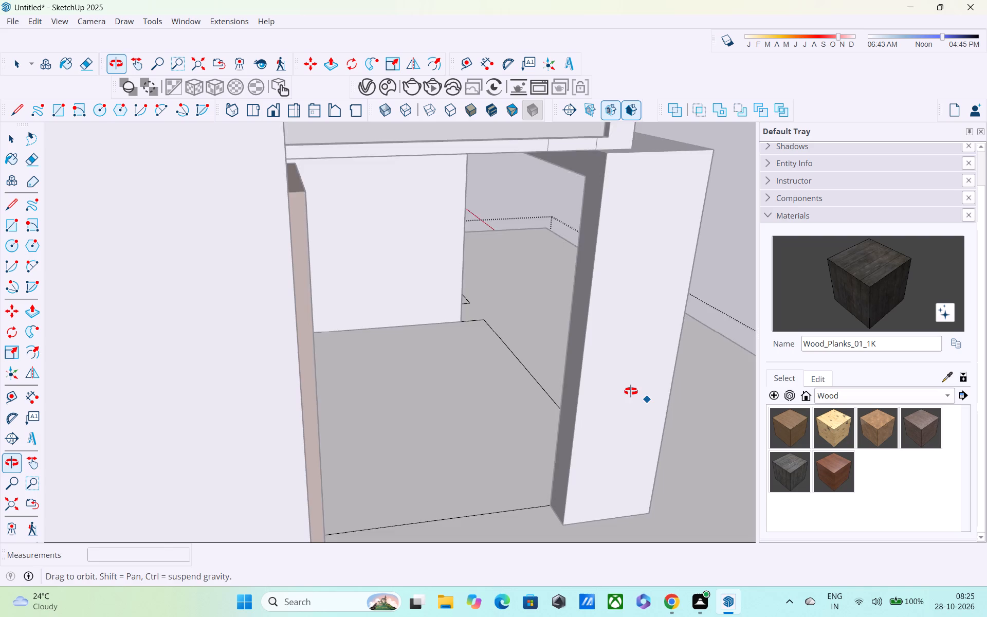
pyautogui.moveTo(631, 391); pyautogui.dragTo(632, 372, button='middle')
# Push/Pull the house-facing side of the porch's pillar-and-beam frame about 1' toward the house, and close the group.
pyautogui.press('space')
pyautogui.press('p')
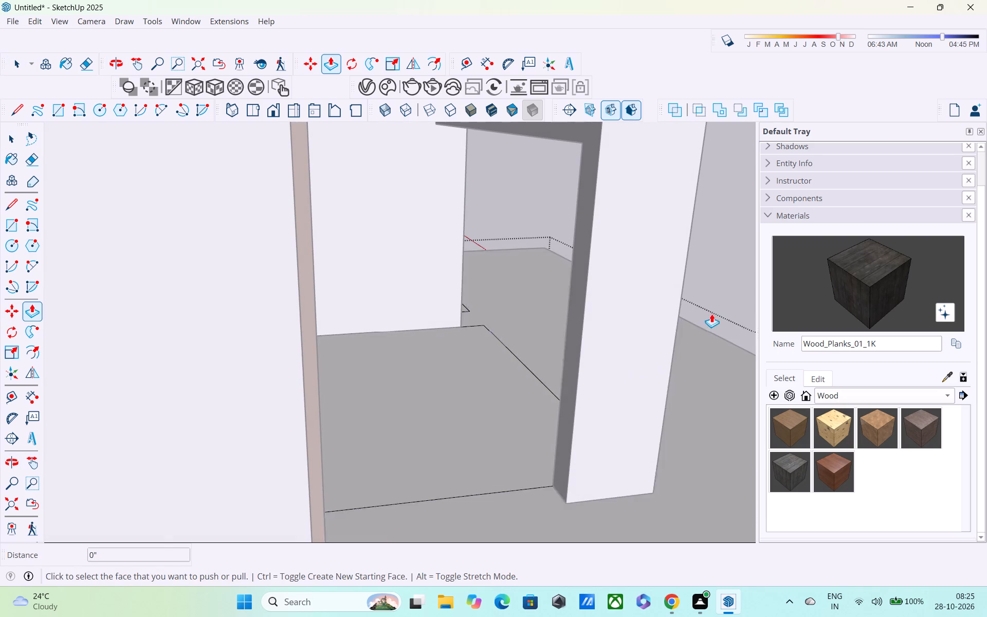
pyautogui.scroll(-4, 711, 313)
pyautogui.press('space')
pyautogui.doubleClick(716, 246)
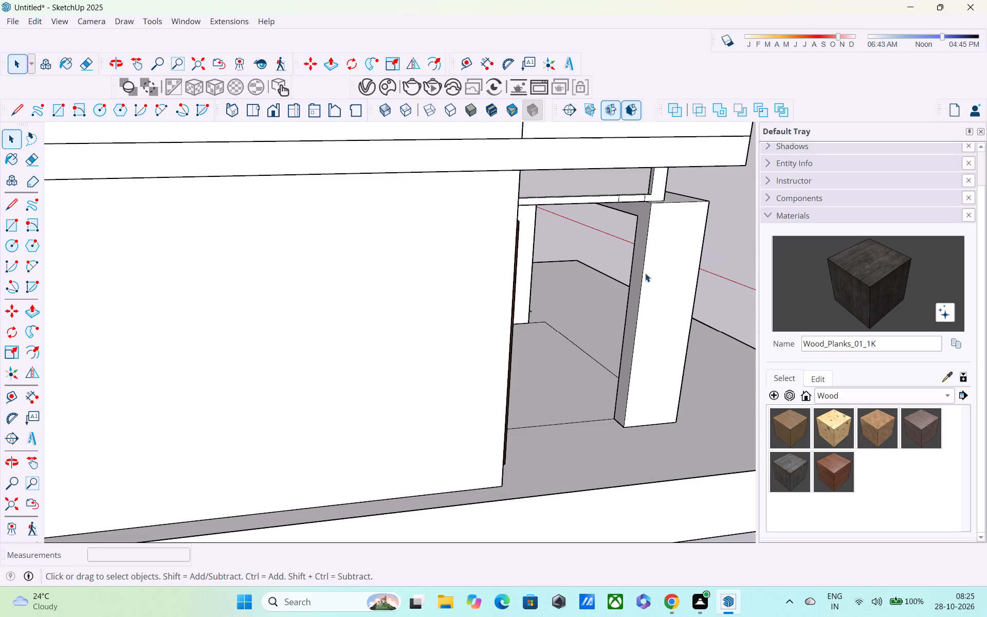
pyautogui.click(639, 267)
pyautogui.moveTo(639, 267); pyautogui.dragTo(622, 214, button='middle')
pyautogui.press('p')
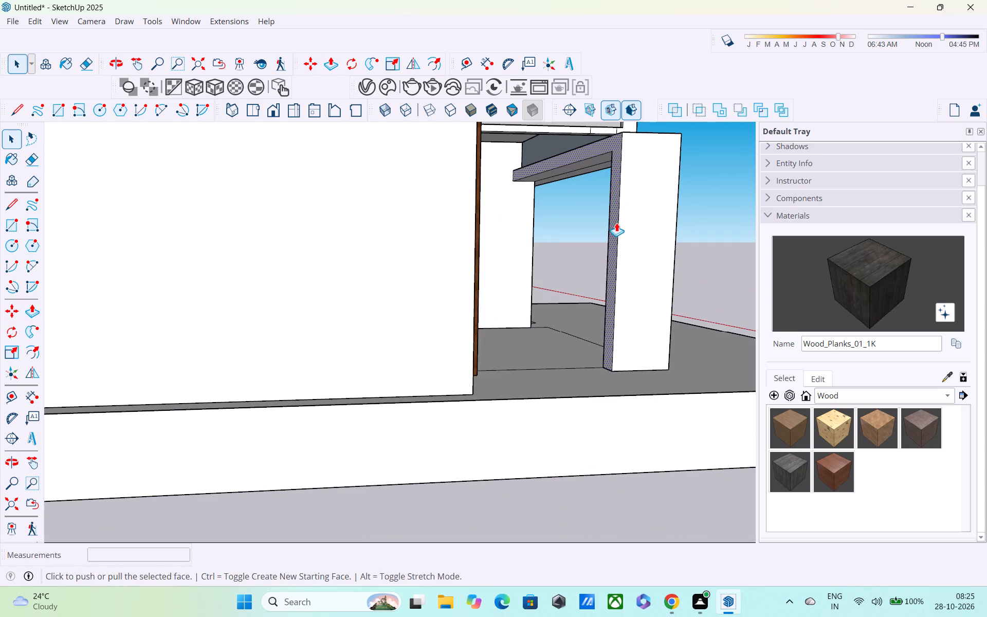
pyautogui.click(610, 227)
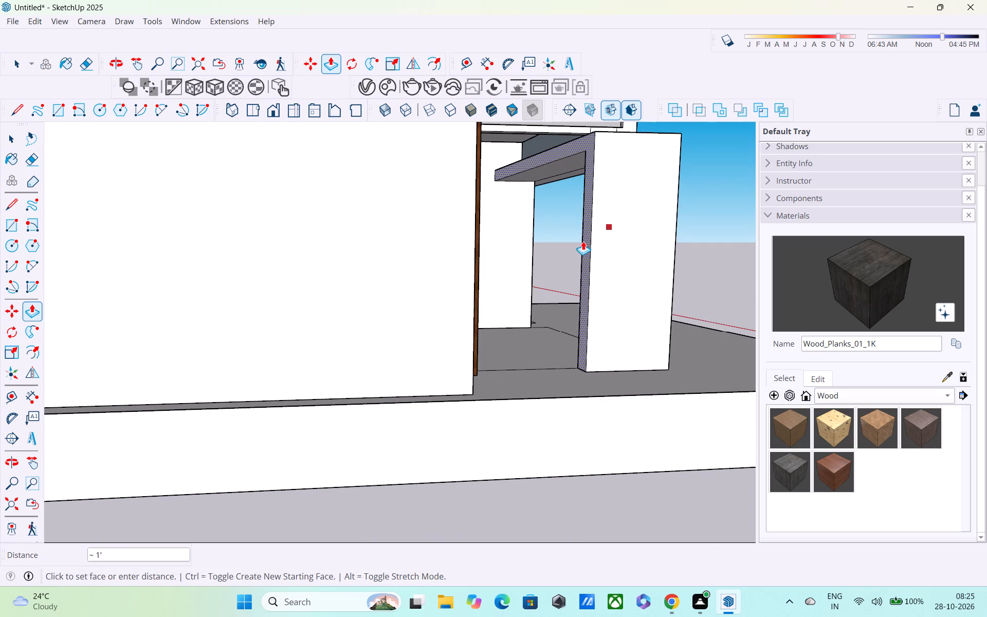
pyautogui.click(586, 238)
pyautogui.scroll(1, 605, 267)
pyautogui.moveTo(607, 277); pyautogui.dragTo(460, 289, button='middle')
pyautogui.scroll(-5, 452, 280)
pyautogui.moveTo(532, 289); pyautogui.dragTo(305, 285, button='middle')
pyautogui.press('space')
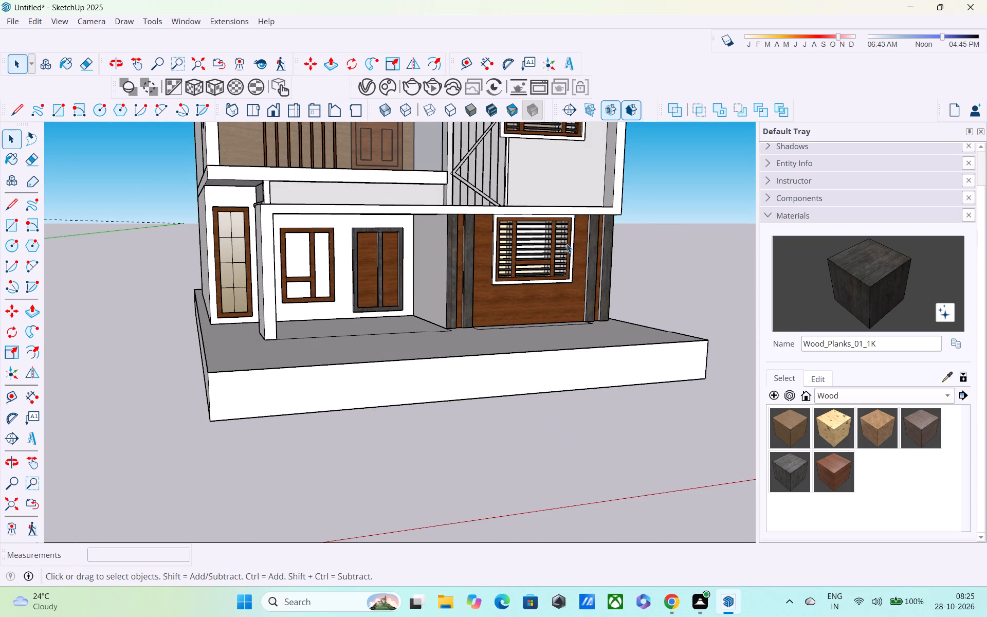
pyautogui.click(633, 232)
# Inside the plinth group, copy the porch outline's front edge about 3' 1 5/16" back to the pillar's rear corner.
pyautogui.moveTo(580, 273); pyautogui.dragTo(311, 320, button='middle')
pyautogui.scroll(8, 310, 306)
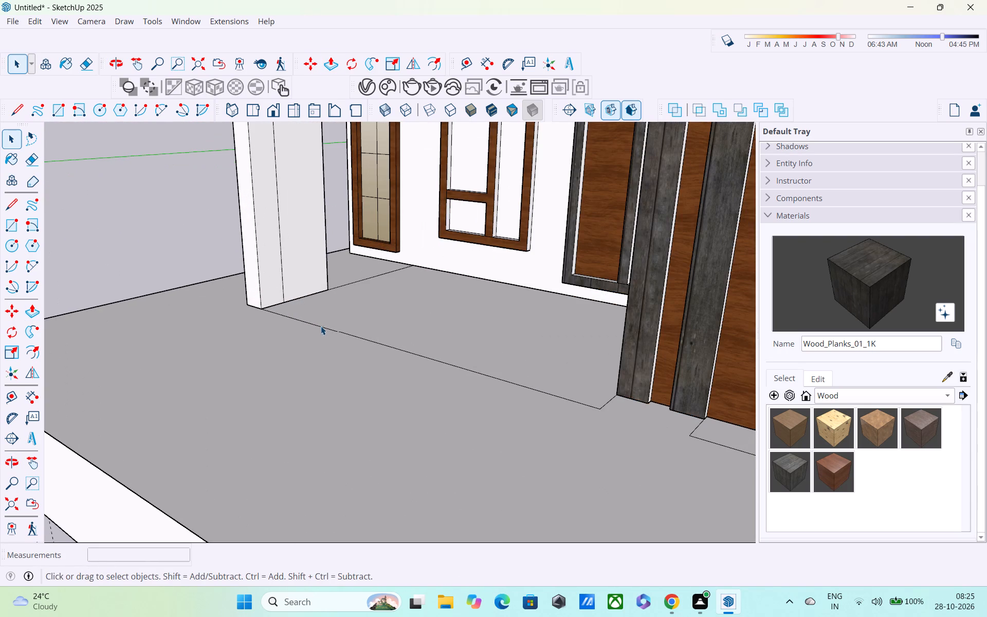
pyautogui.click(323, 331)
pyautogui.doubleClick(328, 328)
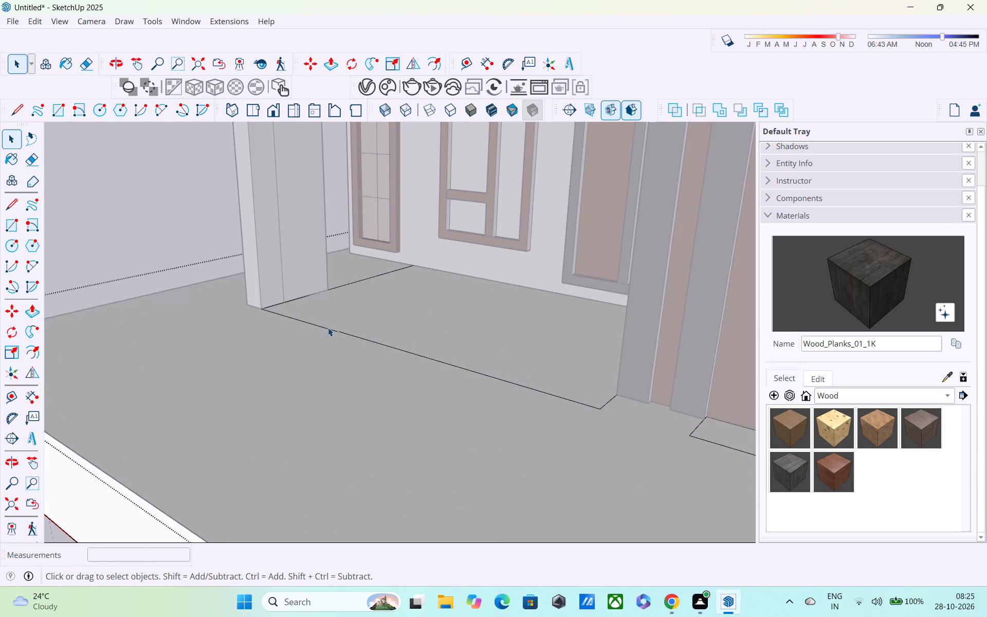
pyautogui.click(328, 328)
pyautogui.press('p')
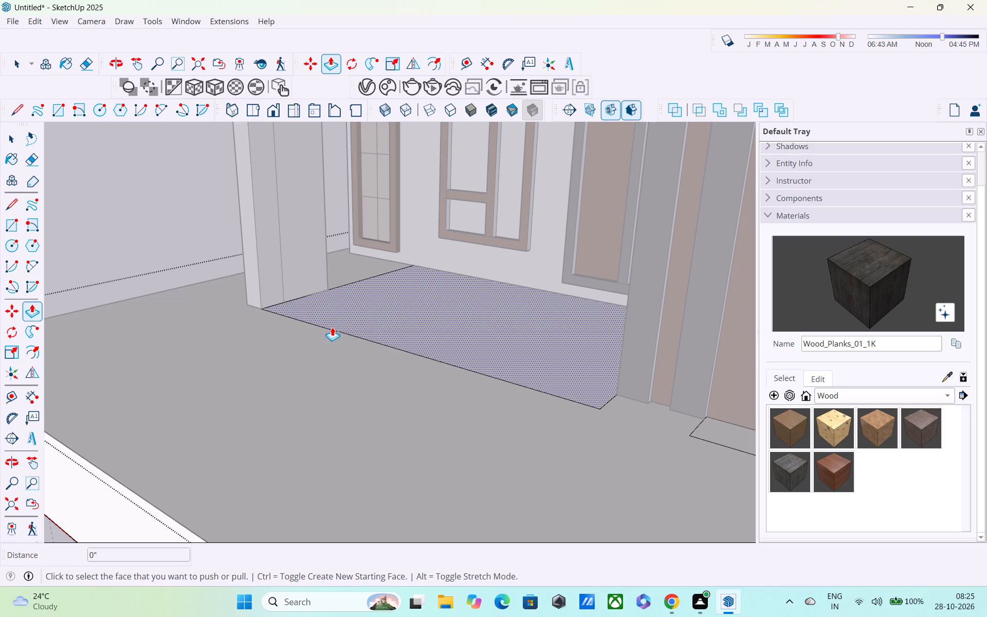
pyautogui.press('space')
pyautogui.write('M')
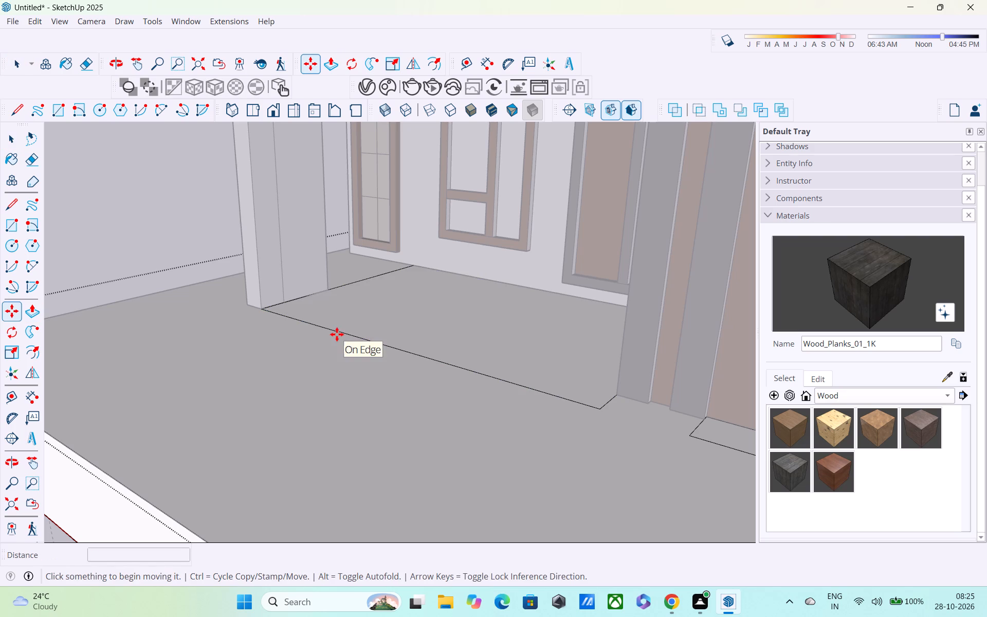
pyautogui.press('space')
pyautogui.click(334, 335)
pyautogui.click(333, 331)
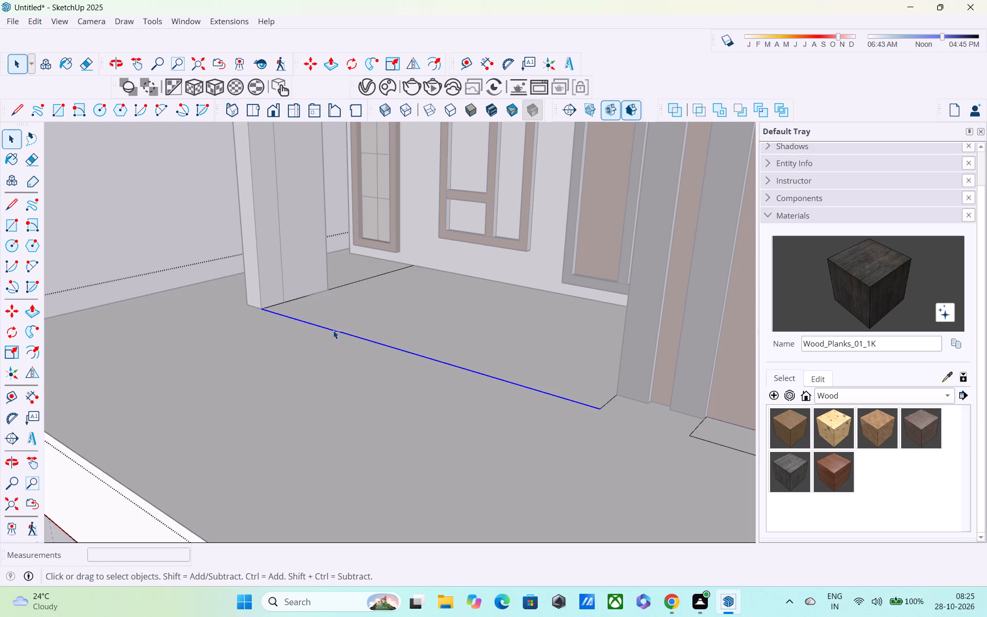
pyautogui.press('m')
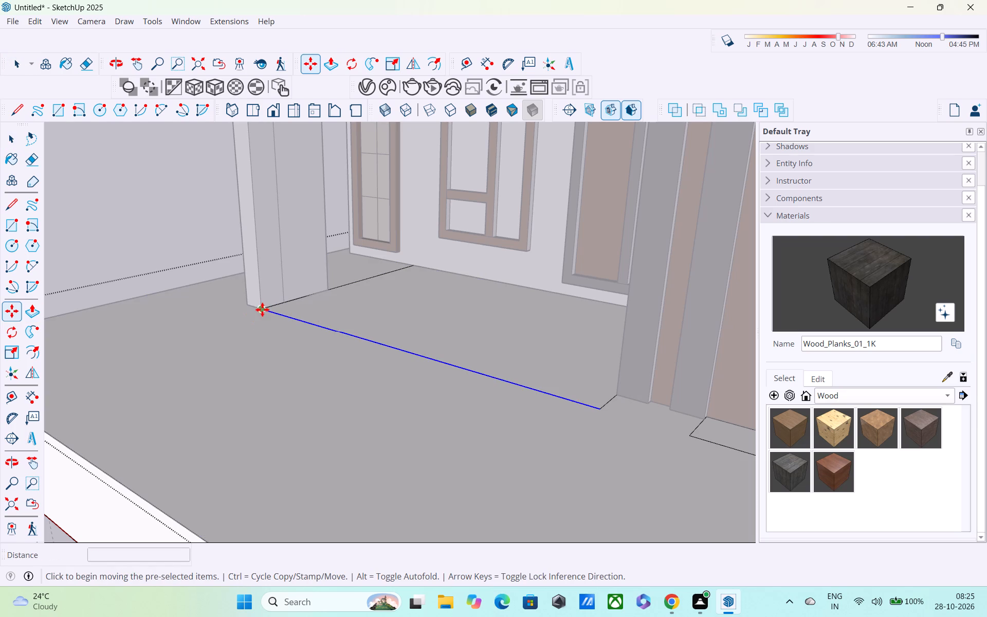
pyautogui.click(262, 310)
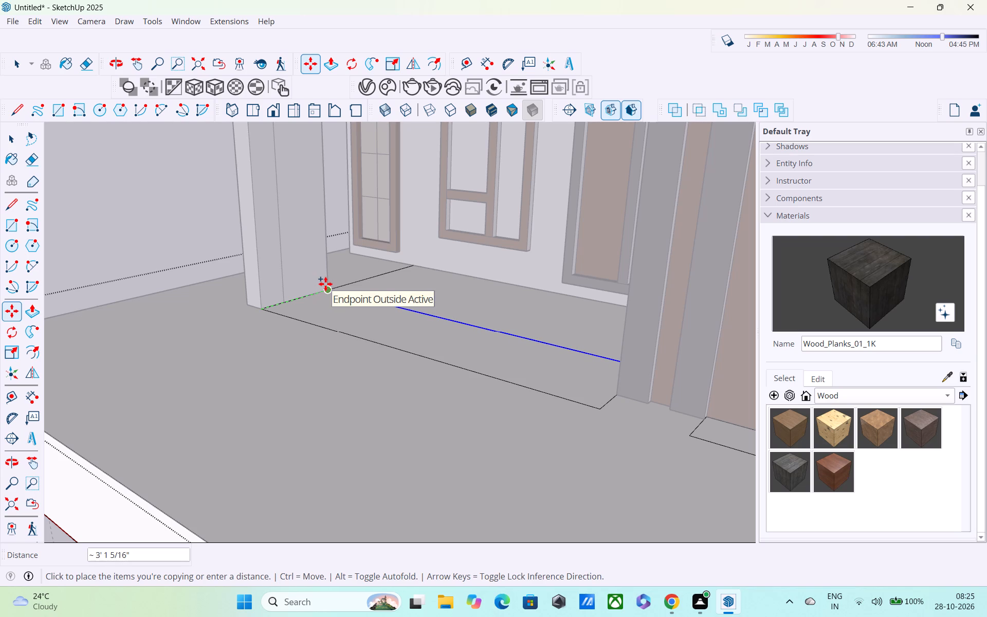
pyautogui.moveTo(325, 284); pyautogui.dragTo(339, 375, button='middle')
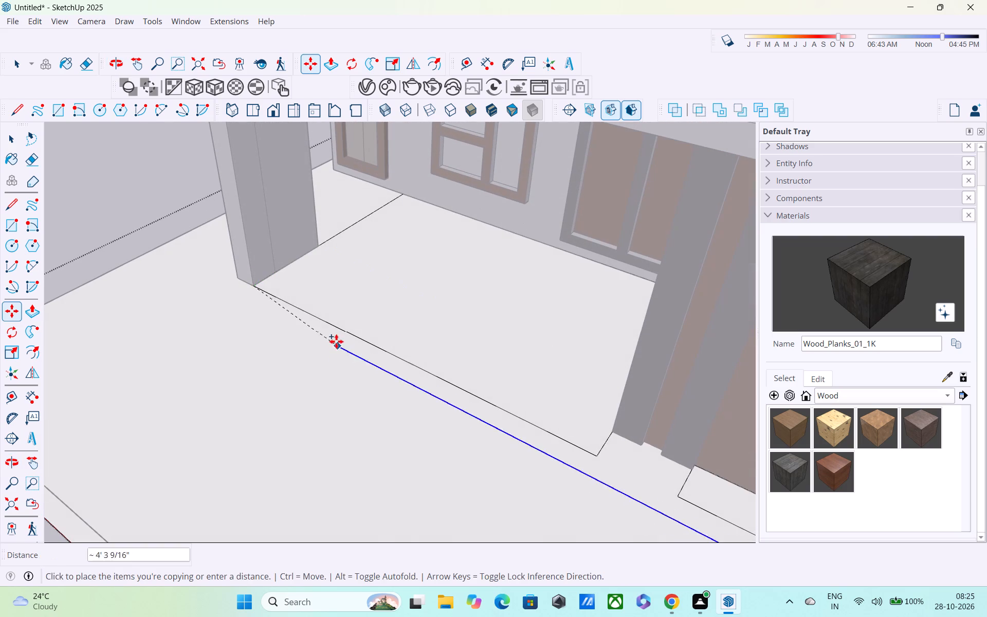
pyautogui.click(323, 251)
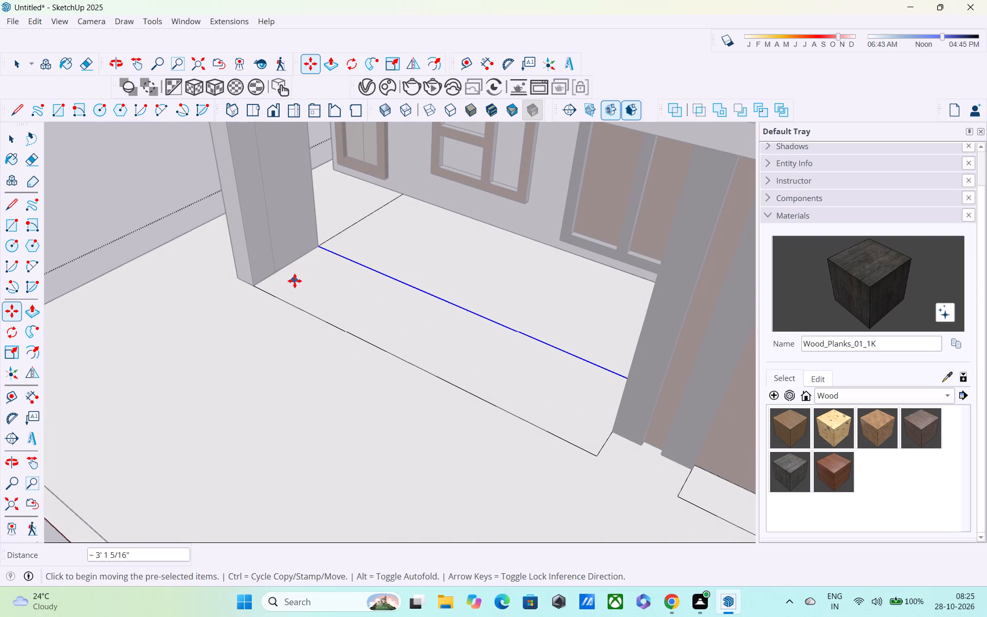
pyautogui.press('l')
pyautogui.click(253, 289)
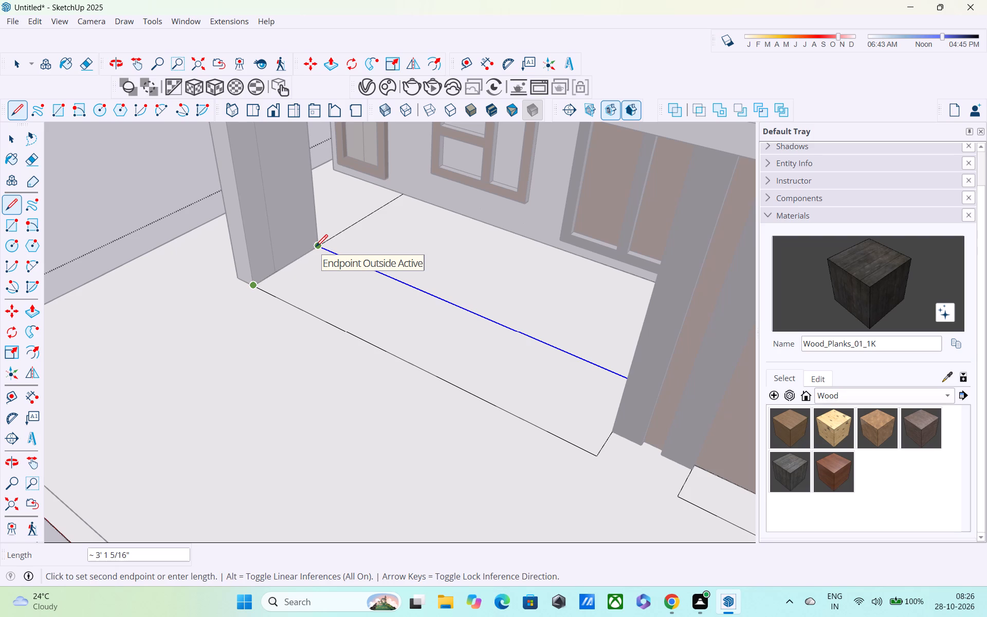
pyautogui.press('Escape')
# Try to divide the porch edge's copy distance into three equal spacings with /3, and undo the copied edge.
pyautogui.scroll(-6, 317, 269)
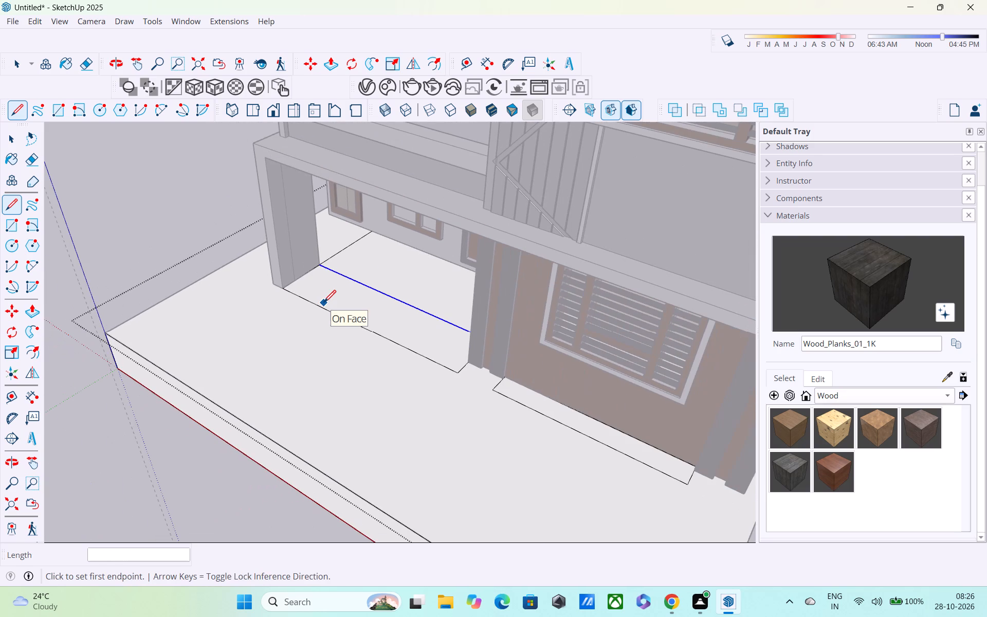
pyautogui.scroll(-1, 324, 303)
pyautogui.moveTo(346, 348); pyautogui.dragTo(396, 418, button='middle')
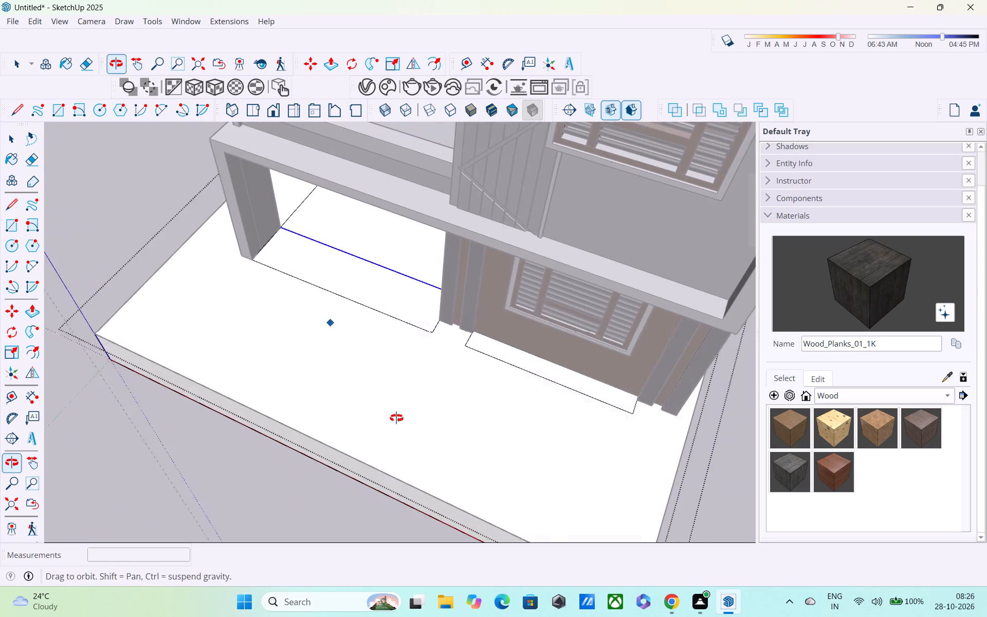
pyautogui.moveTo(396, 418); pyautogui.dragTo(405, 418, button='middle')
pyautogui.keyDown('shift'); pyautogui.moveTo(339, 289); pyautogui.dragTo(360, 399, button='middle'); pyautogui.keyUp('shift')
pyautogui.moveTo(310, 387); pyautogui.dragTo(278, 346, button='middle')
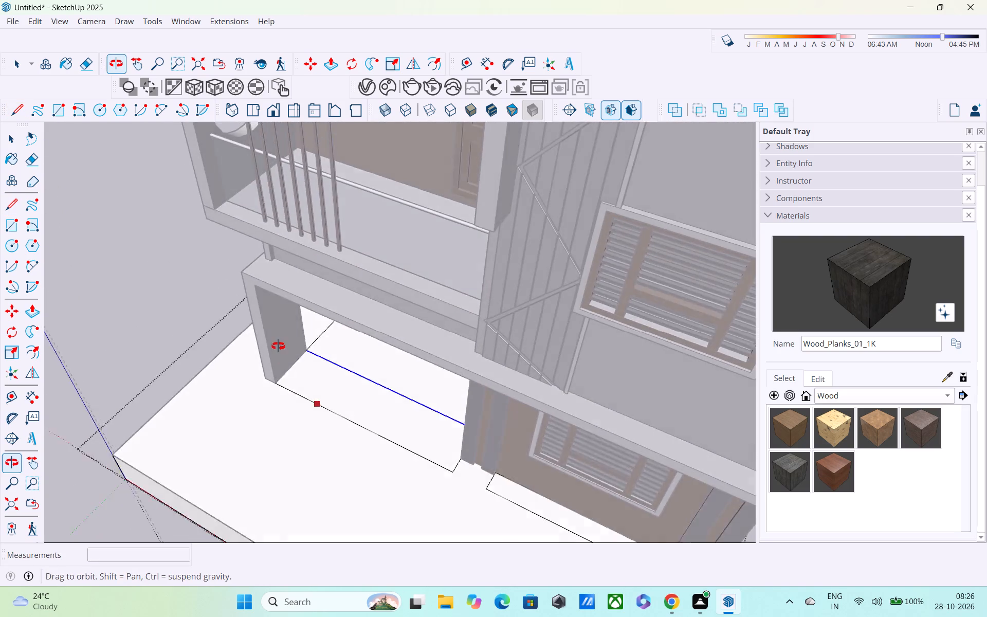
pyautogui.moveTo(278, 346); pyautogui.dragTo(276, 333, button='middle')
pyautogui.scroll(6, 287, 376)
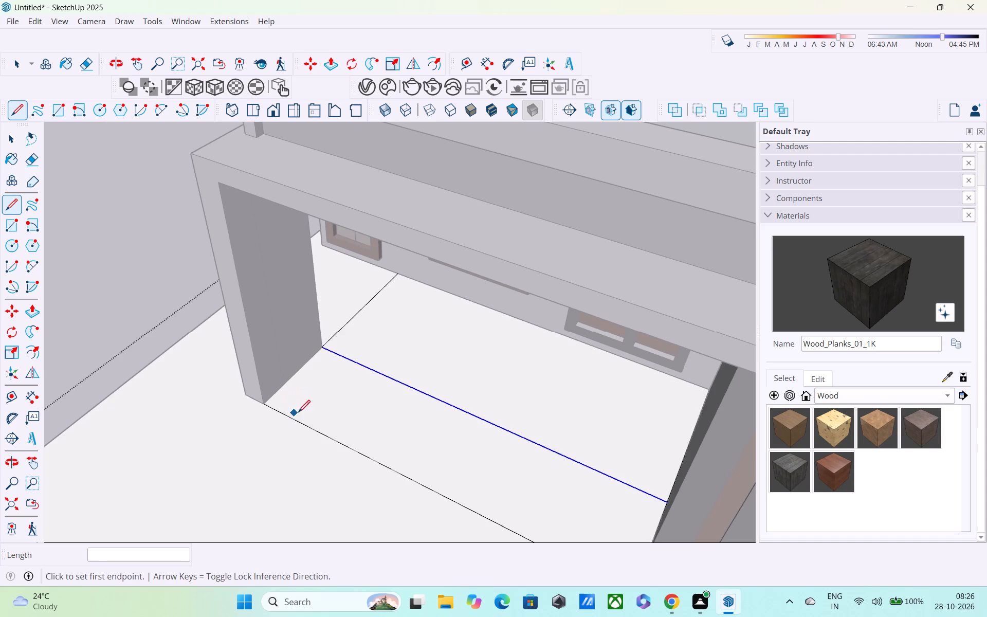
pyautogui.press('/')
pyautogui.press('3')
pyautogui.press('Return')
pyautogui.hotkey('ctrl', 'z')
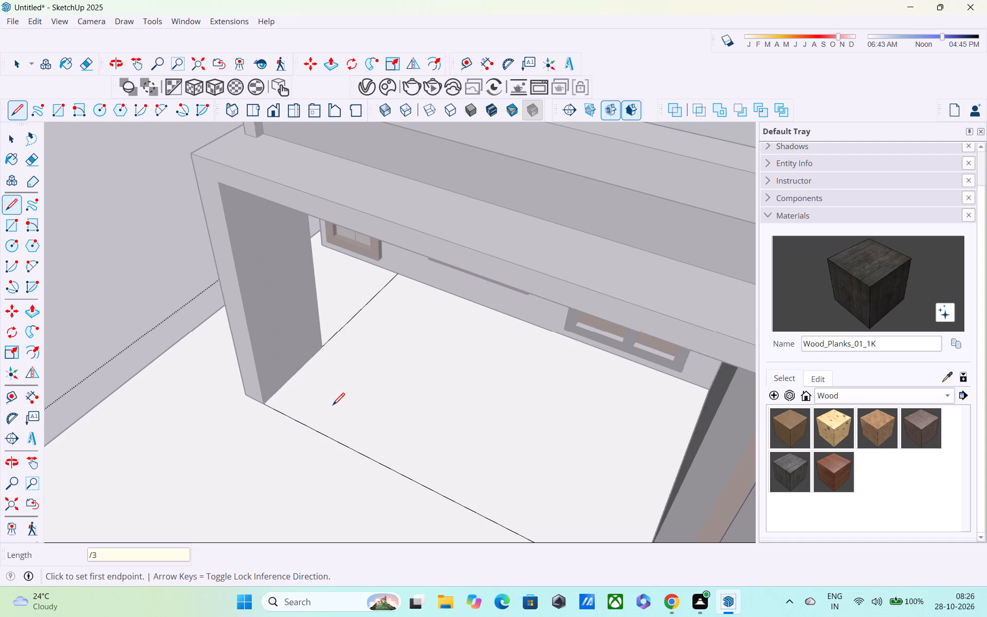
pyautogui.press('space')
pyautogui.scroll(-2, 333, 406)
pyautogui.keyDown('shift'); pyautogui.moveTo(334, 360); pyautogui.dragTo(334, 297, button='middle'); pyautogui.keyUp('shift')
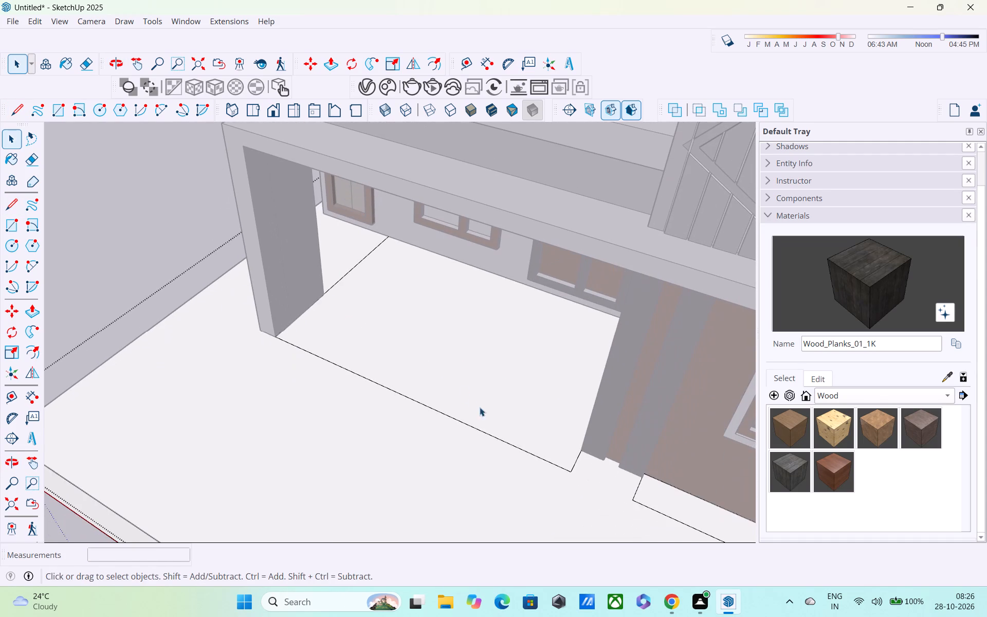
# Copy the porch outline's front edge about 3' 1 5/16" back to the pillar's rear corner and divide the distance into three equal spacings with /3.
pyautogui.press('space')
pyautogui.click(491, 435)
pyautogui.press('m')
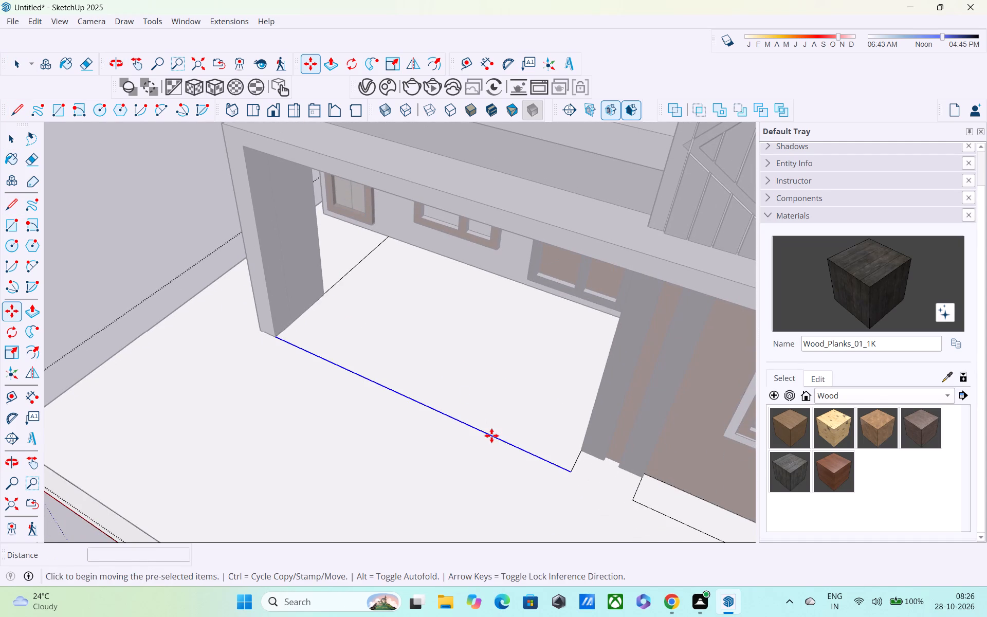
pyautogui.click(276, 338)
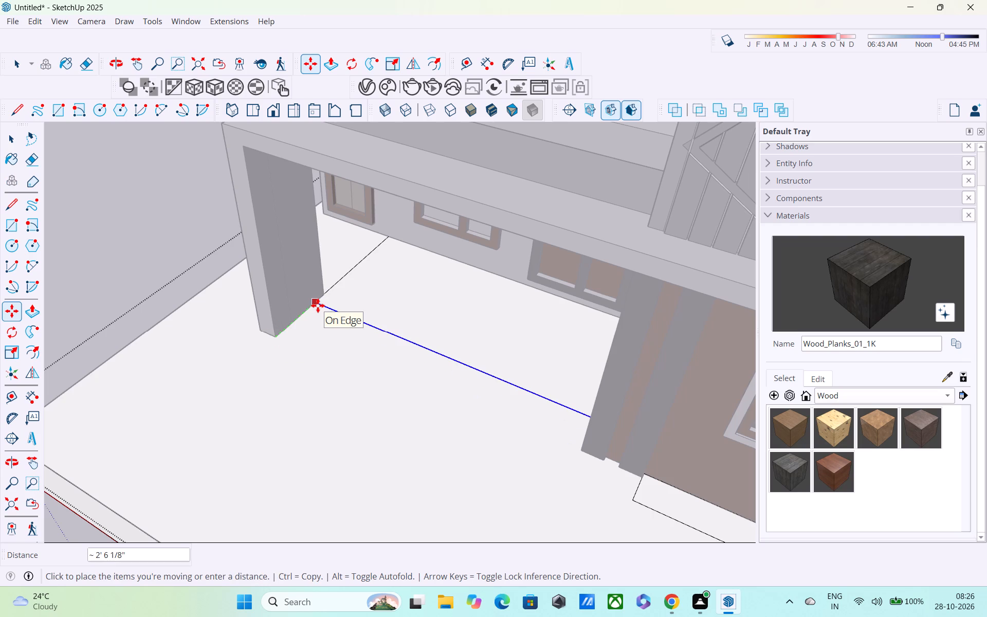
pyautogui.click(323, 300)
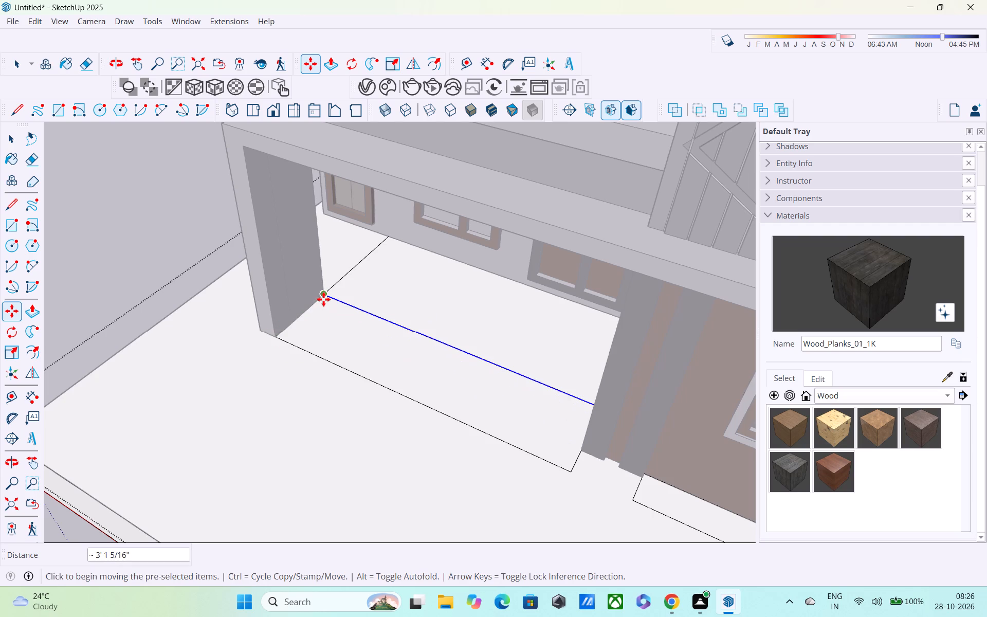
pyautogui.write('/2')
pyautogui.press('Return')
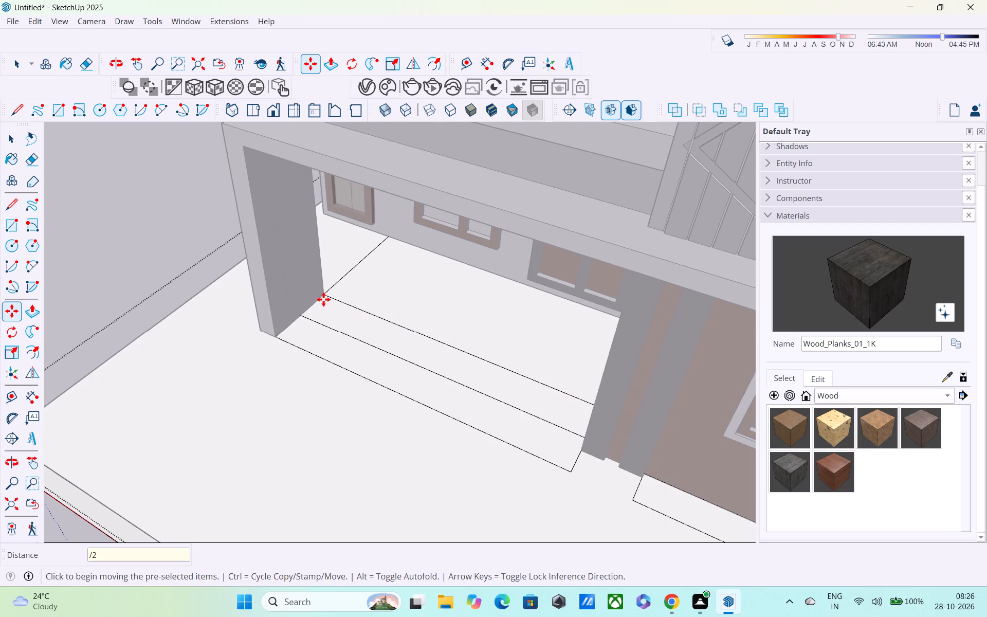
pyautogui.write('/3')
pyautogui.press('Return')
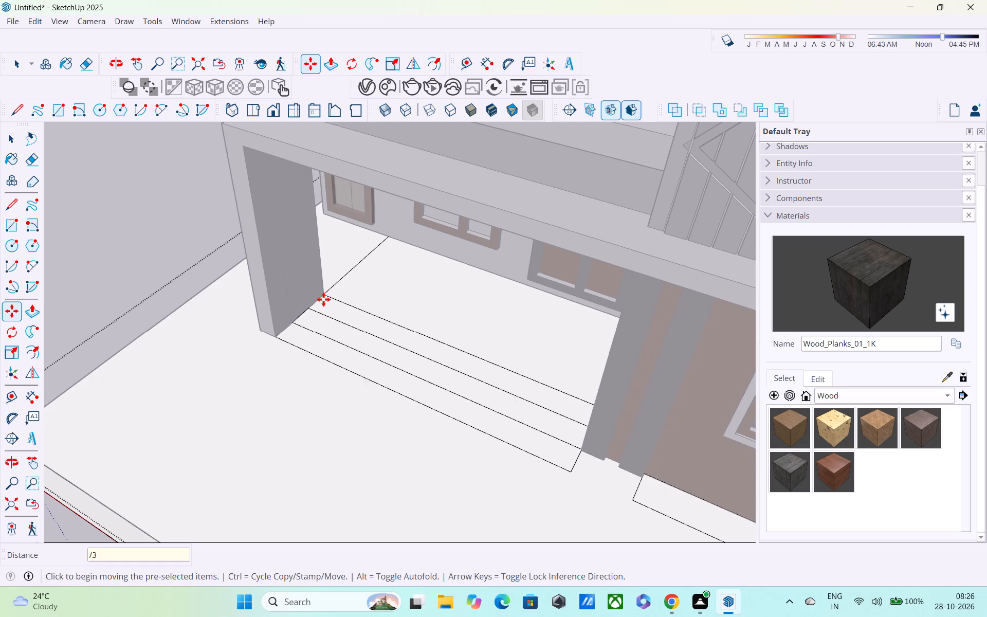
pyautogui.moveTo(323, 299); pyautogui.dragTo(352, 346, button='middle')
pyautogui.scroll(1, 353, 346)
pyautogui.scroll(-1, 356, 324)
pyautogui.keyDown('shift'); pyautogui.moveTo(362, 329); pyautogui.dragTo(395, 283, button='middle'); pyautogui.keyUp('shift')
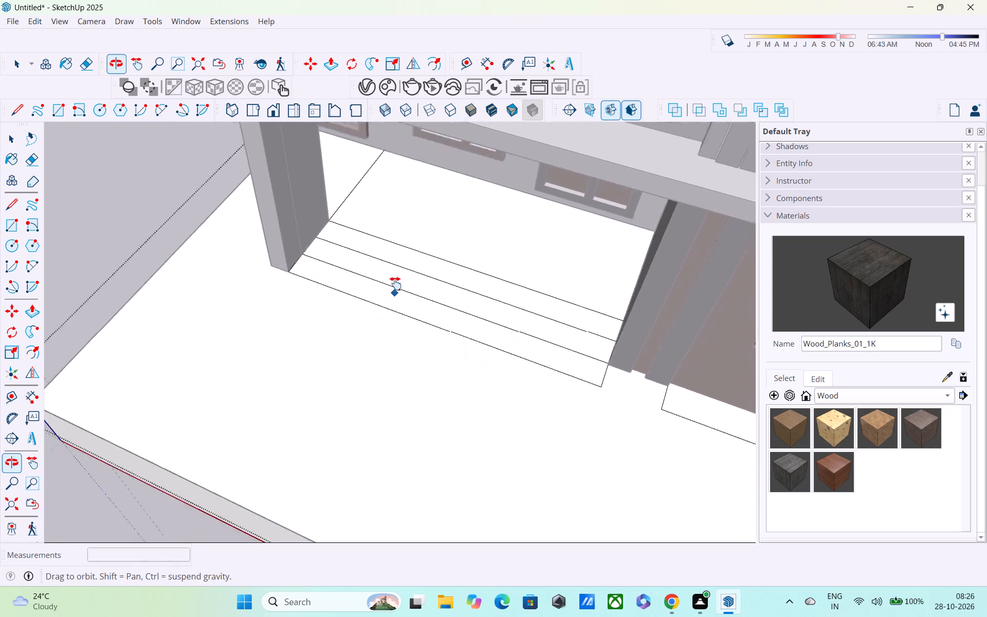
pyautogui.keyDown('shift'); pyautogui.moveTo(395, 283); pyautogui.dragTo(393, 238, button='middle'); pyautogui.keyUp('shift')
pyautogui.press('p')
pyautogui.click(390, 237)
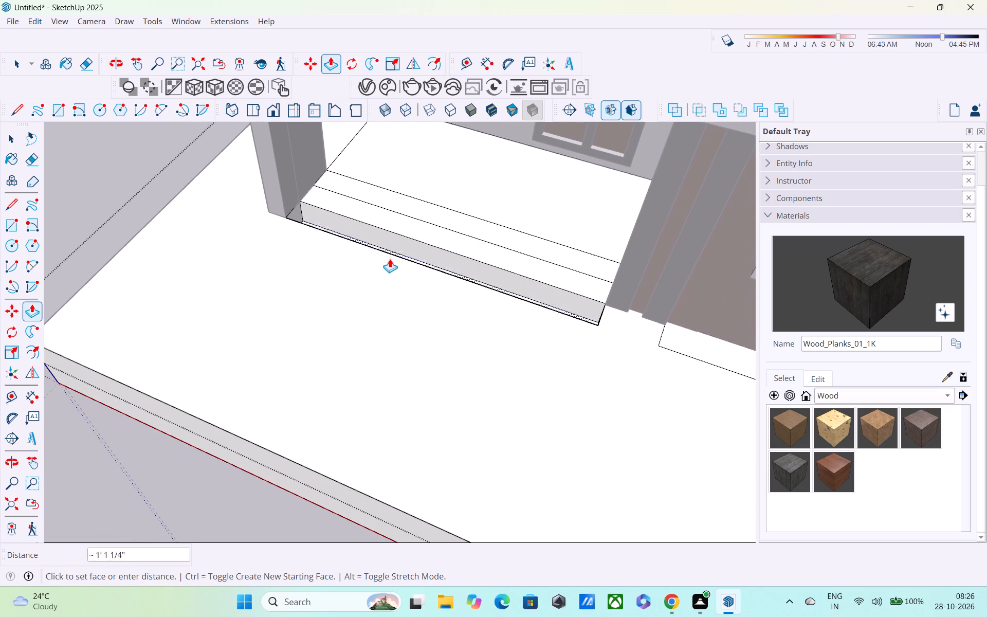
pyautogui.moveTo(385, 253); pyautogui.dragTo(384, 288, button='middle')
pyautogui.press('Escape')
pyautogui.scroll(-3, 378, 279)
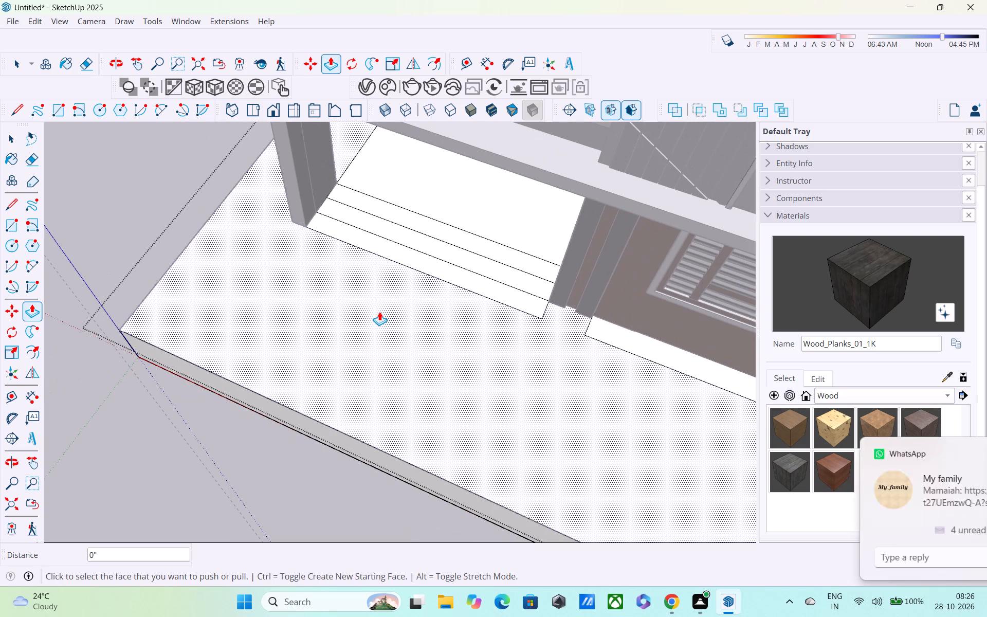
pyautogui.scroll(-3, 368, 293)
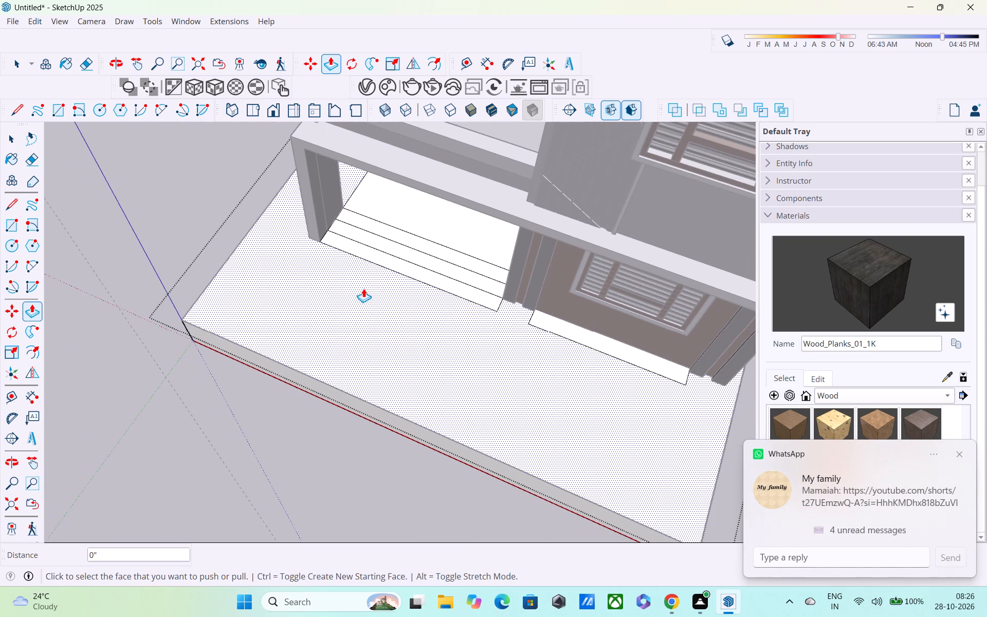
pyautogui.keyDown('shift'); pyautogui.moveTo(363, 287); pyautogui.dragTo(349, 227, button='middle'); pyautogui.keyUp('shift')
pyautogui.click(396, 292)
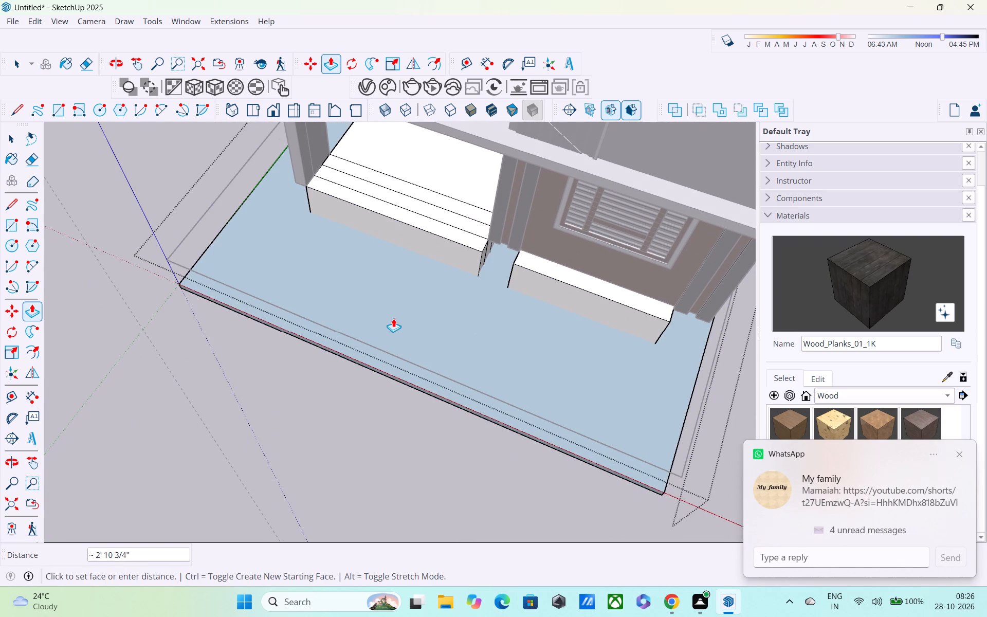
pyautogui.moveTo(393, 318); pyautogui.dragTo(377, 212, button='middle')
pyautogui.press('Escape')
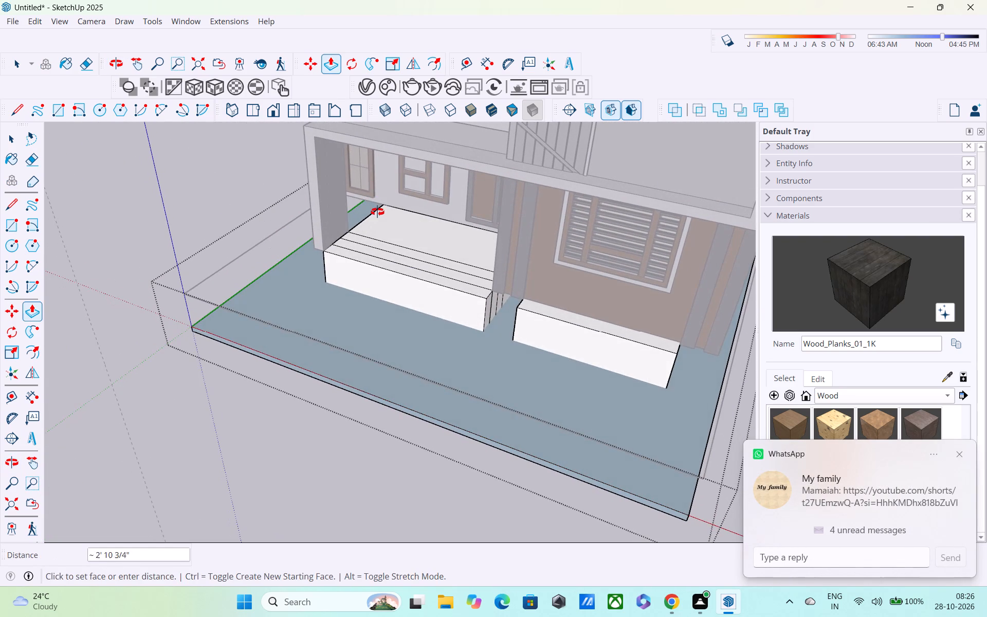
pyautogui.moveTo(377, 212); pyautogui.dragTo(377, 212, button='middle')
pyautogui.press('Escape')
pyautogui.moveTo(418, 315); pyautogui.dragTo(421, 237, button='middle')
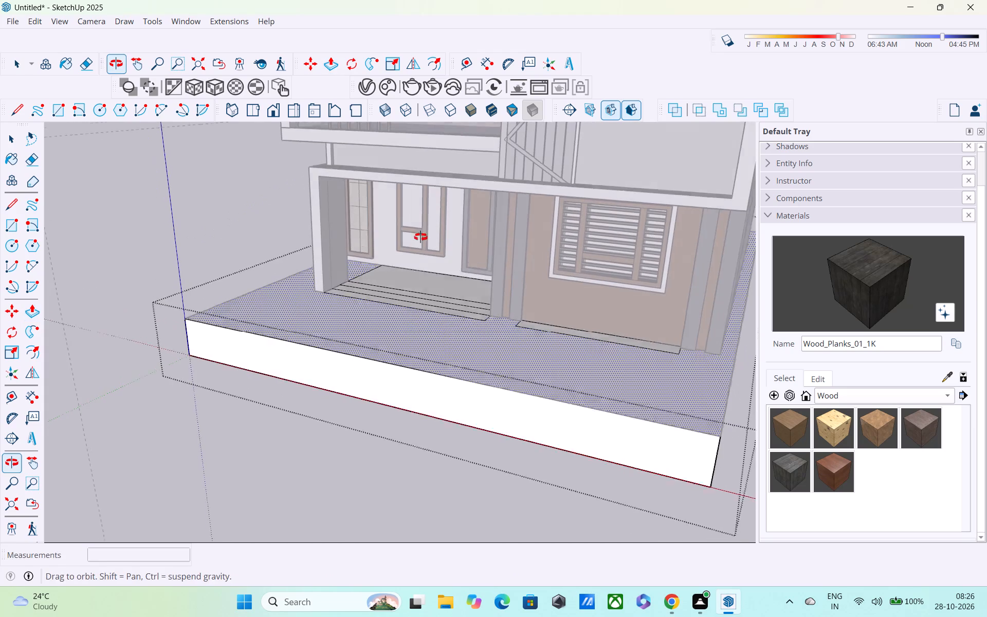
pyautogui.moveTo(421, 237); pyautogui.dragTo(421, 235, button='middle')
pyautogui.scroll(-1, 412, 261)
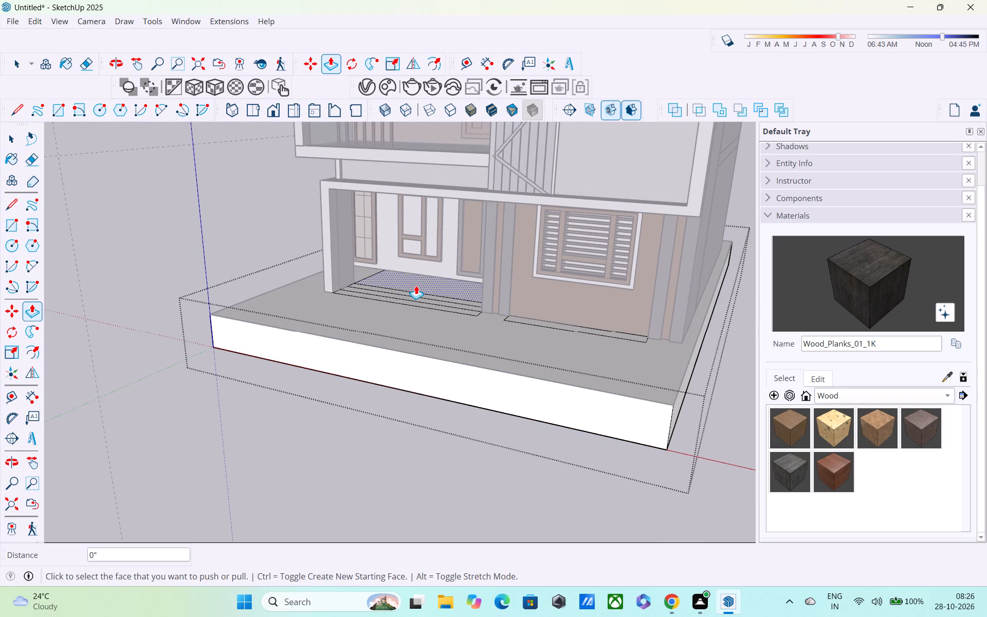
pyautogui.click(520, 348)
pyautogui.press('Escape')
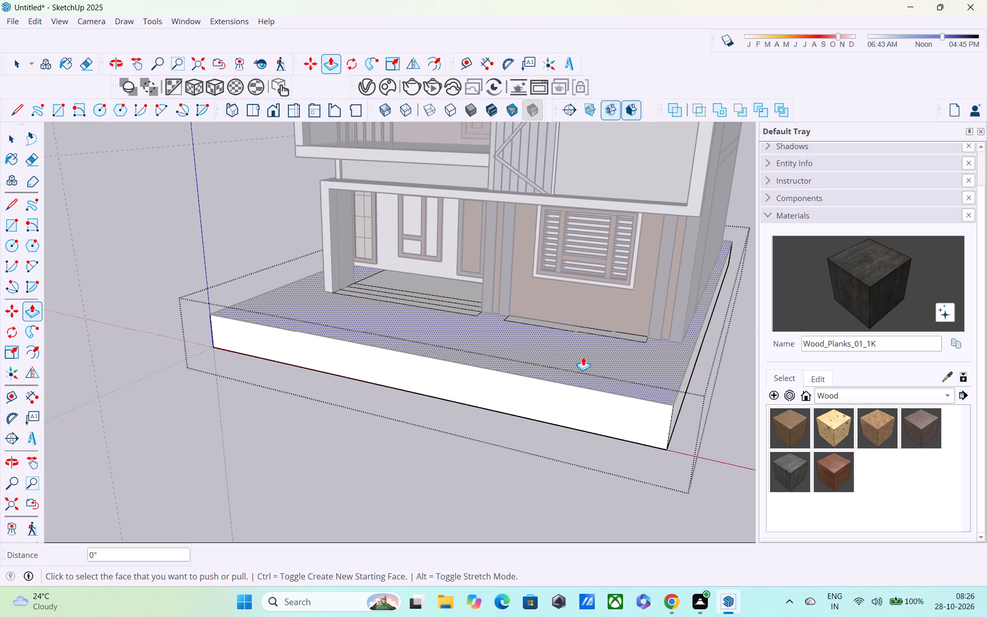
# Push/Pull the plinth's top face surrounding the porch floor and window ledge down about 2' 2 5/8".
pyautogui.scroll(-3, 550, 372)
pyautogui.moveTo(587, 376); pyautogui.dragTo(357, 364, button='middle')
pyautogui.scroll(3, 694, 412)
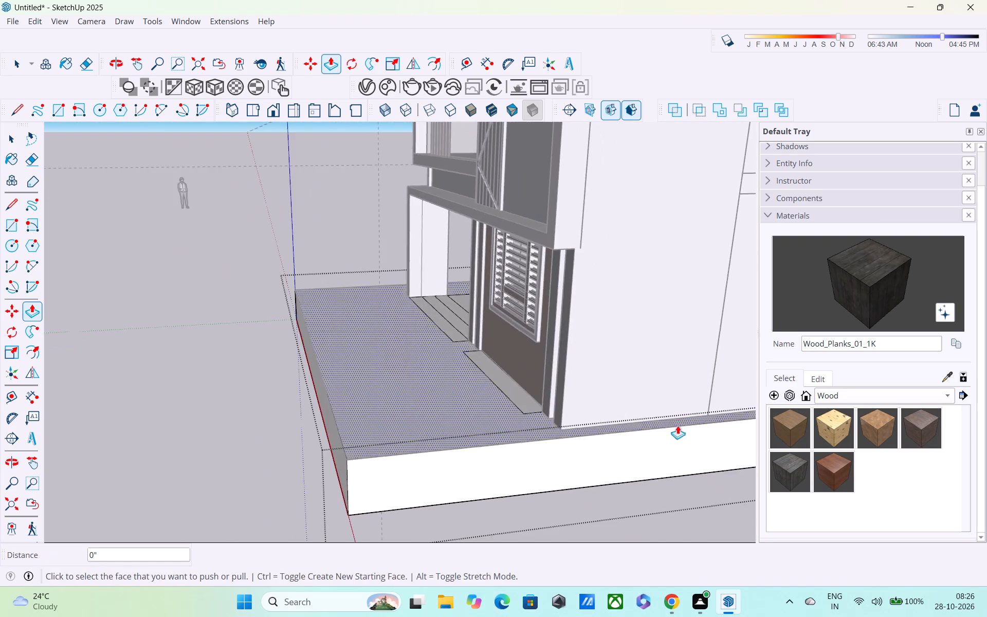
pyautogui.moveTo(656, 433); pyautogui.dragTo(397, 524, button='middle')
pyautogui.moveTo(398, 503); pyautogui.dragTo(529, 356, button='middle')
pyautogui.scroll(-4, 533, 362)
pyautogui.scroll(1, 489, 443)
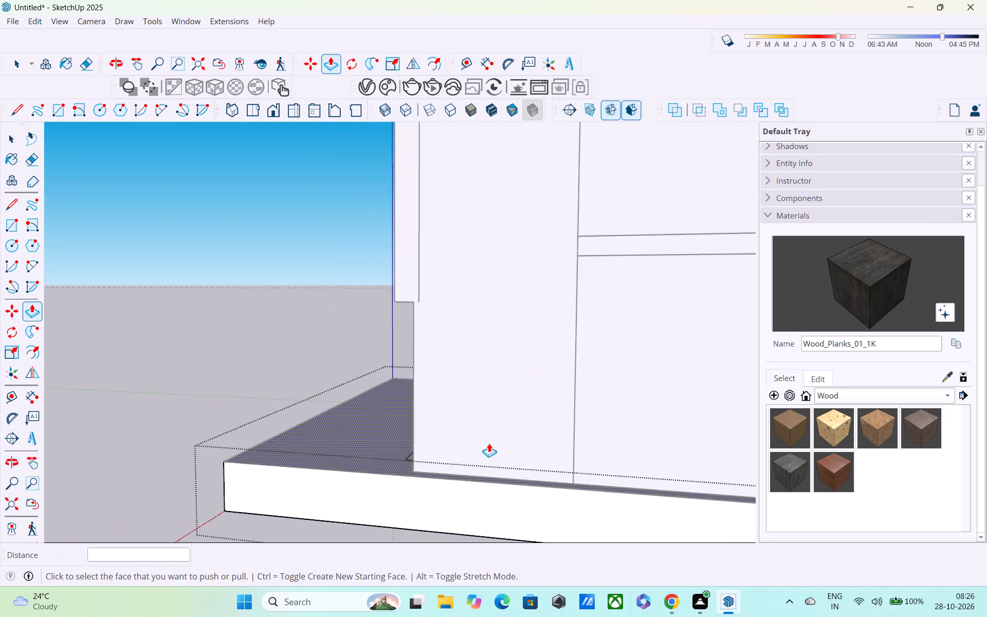
pyautogui.moveTo(489, 446); pyautogui.dragTo(621, 478, button='middle')
pyautogui.click(339, 471)
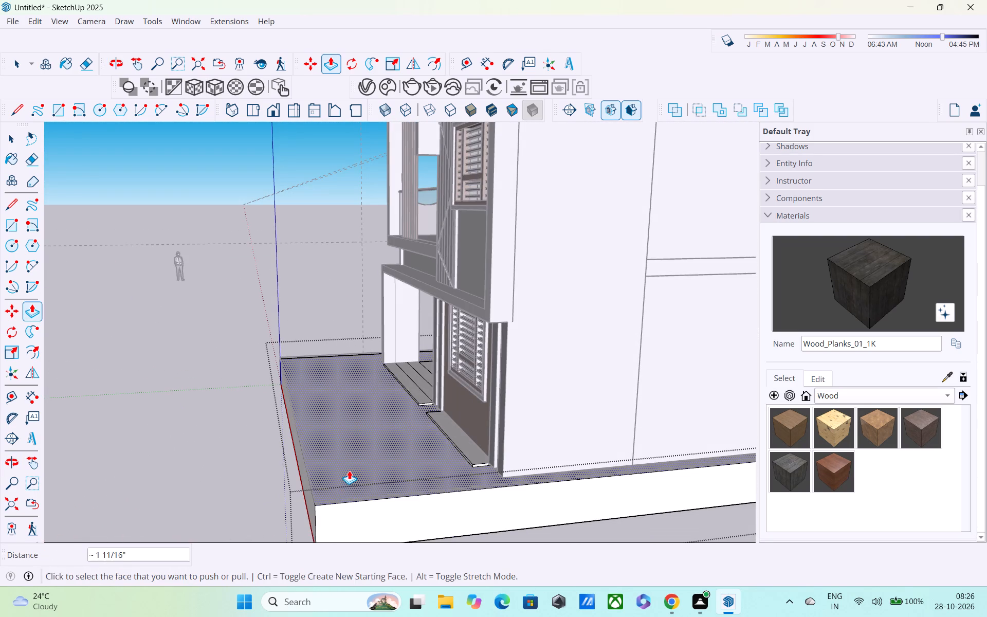
pyautogui.press('Escape')
pyautogui.moveTo(350, 467); pyautogui.dragTo(363, 502)
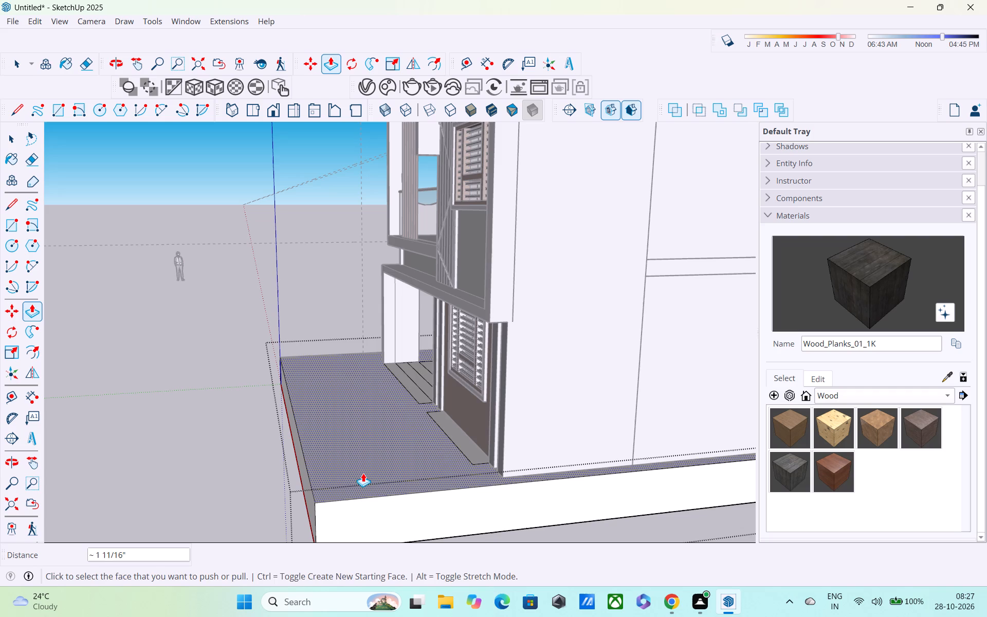
pyautogui.moveTo(363, 473); pyautogui.dragTo(391, 513)
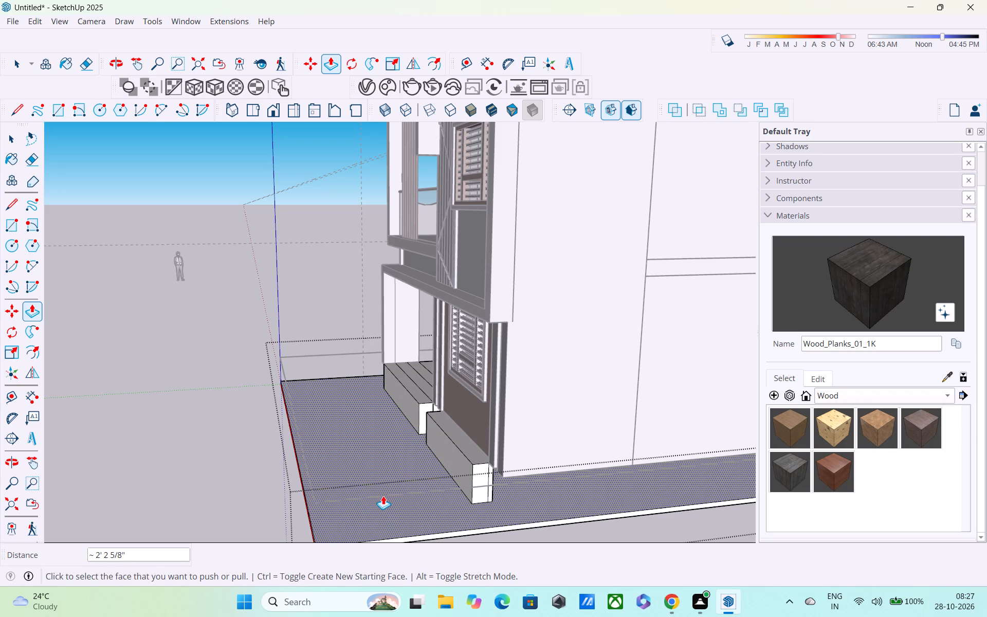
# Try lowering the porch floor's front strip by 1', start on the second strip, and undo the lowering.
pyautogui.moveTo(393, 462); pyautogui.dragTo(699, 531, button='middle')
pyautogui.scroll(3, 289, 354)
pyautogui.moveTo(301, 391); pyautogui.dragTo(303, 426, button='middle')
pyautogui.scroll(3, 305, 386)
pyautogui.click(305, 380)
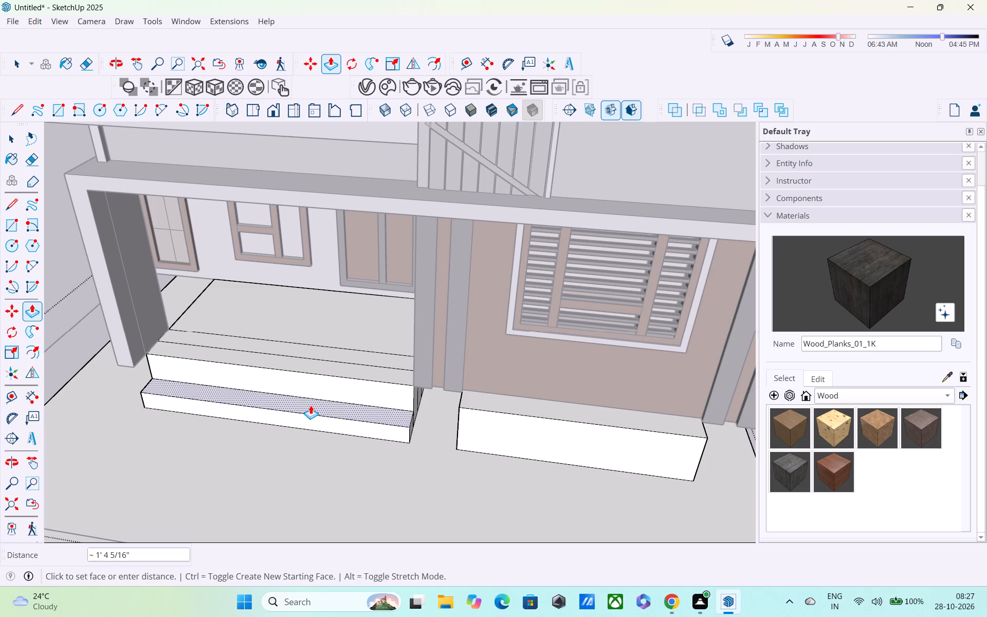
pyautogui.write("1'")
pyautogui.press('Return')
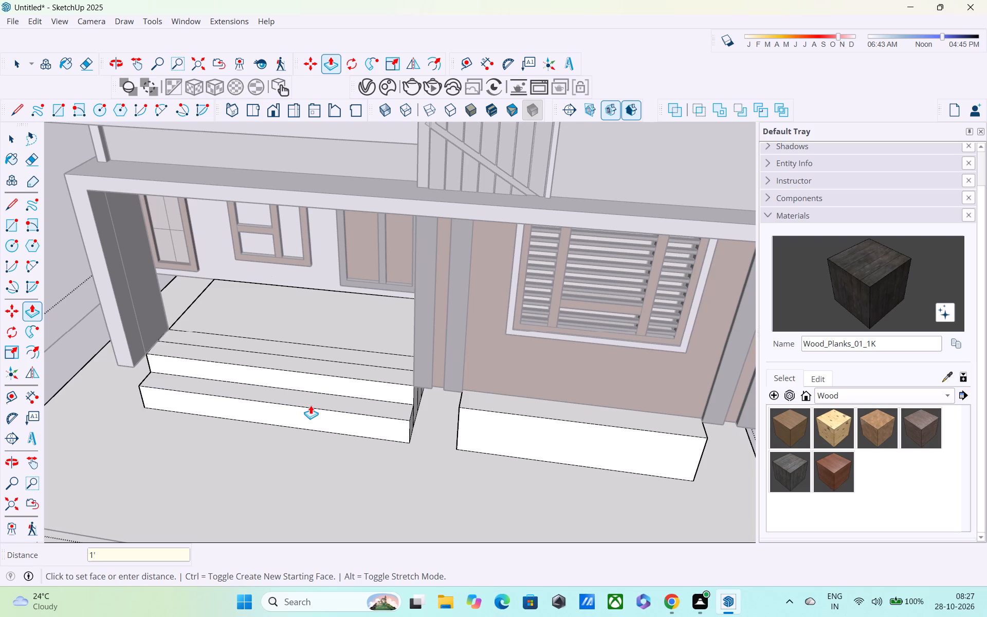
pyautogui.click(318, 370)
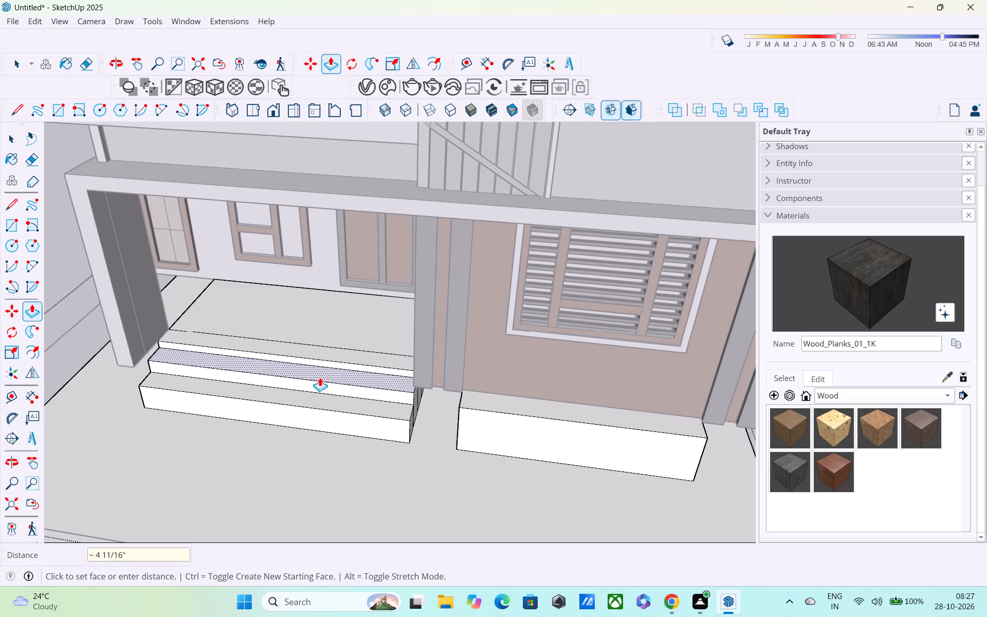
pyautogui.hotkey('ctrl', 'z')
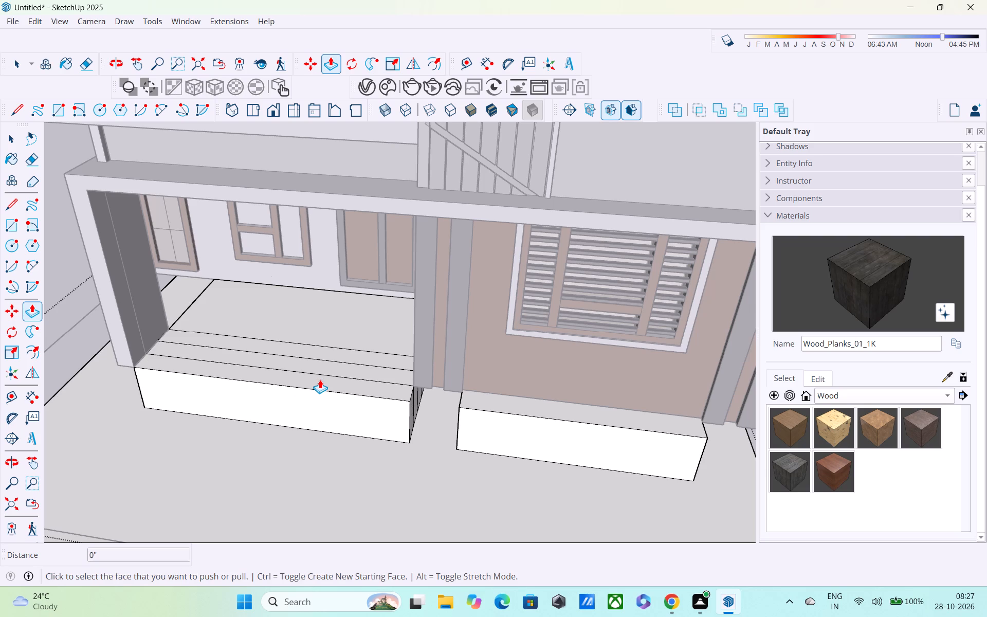
# Push/Pull the porch floor's front strip down about 1' 10 1/8" and the second strip down 1' to form entrance steps.
pyautogui.click(320, 379)
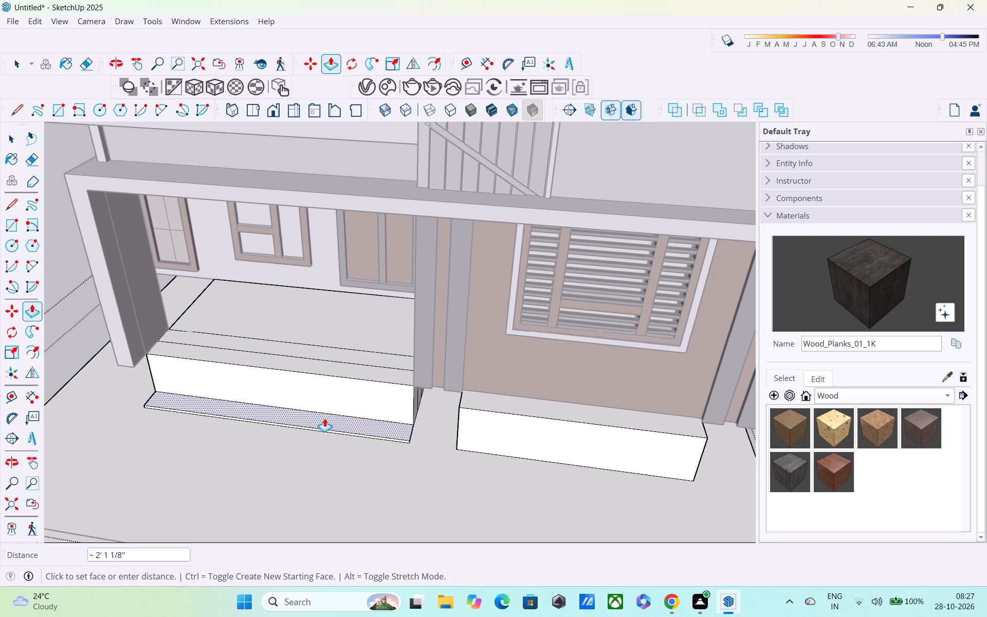
pyautogui.click(325, 413)
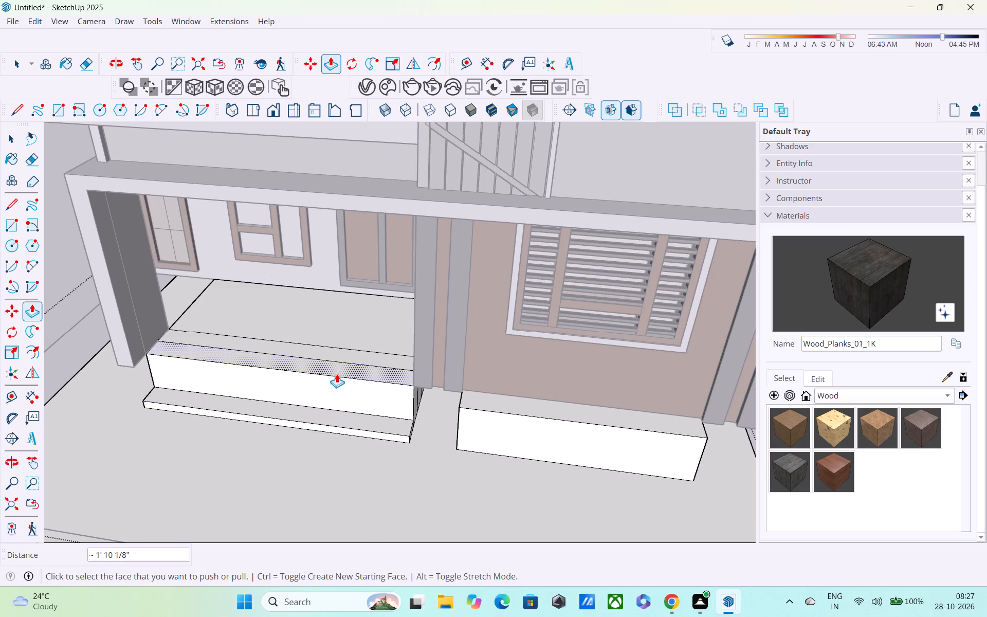
pyautogui.click(338, 368)
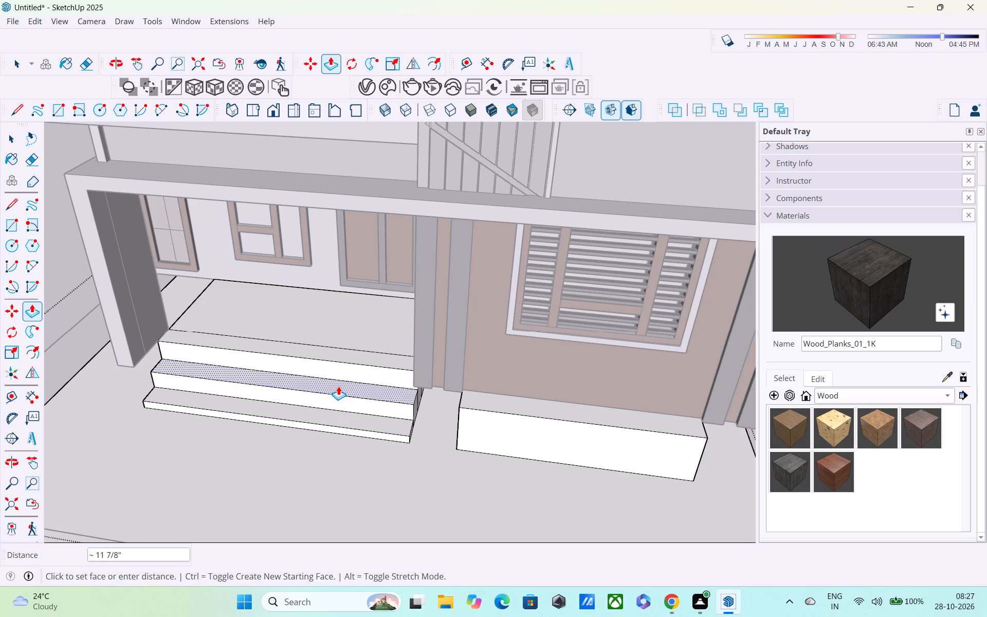
pyautogui.write("1'")
pyautogui.press('Return')
# Examine the entrance steps and the space between the house's side wall and the lowered plinth from several sides and below.
pyautogui.scroll(-4, 335, 402)
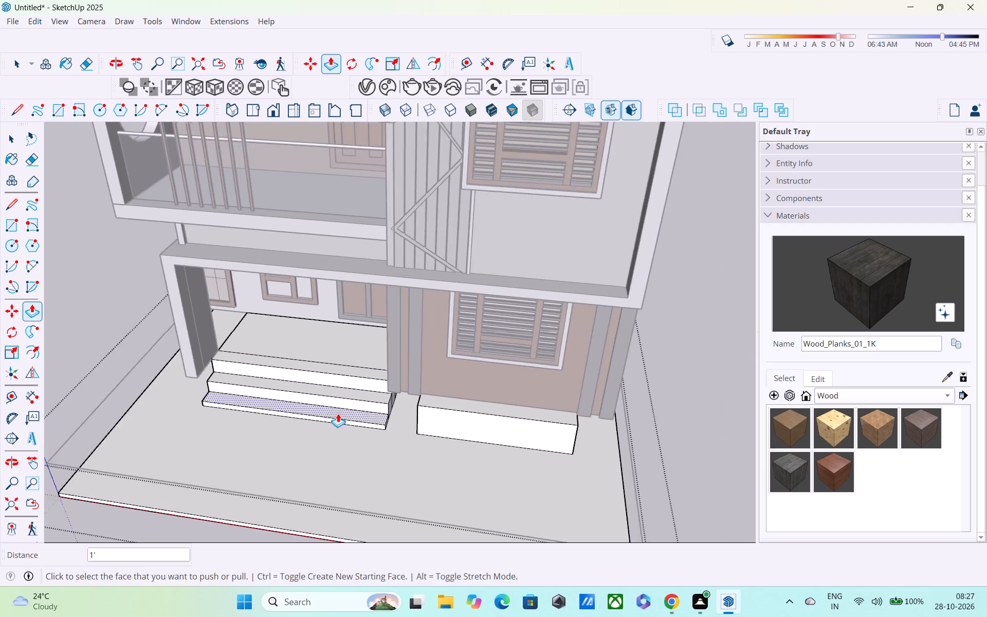
pyautogui.moveTo(338, 413); pyautogui.dragTo(300, 362, button='middle')
pyautogui.scroll(-4, 321, 375)
pyautogui.moveTo(406, 448); pyautogui.dragTo(313, 332, button='middle')
pyautogui.scroll(4, 476, 444)
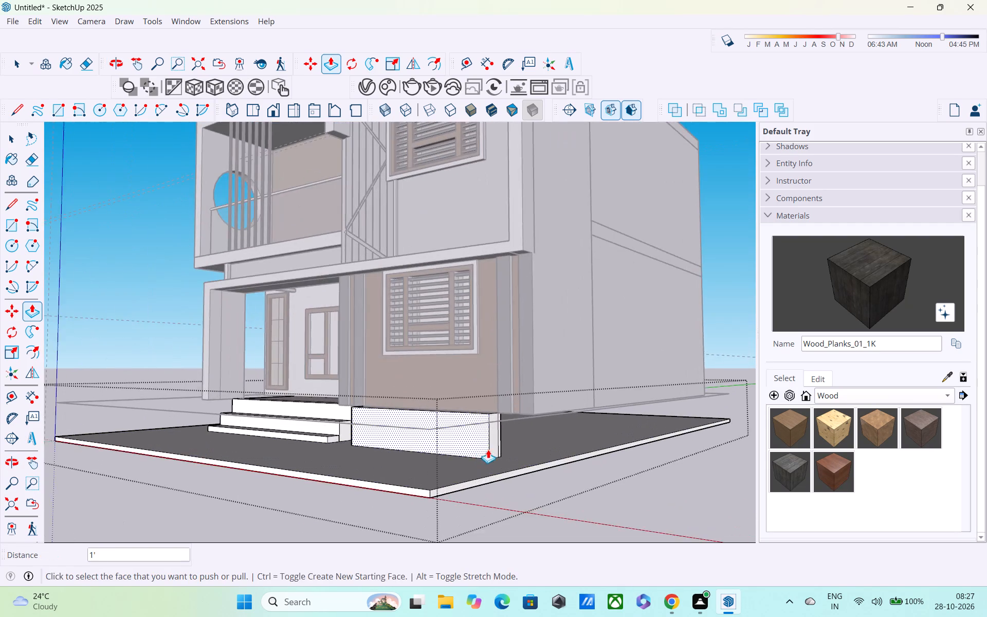
pyautogui.moveTo(488, 449); pyautogui.dragTo(181, 400, button='middle')
pyautogui.scroll(3, 394, 402)
pyautogui.moveTo(394, 409); pyautogui.dragTo(322, 439, button='middle')
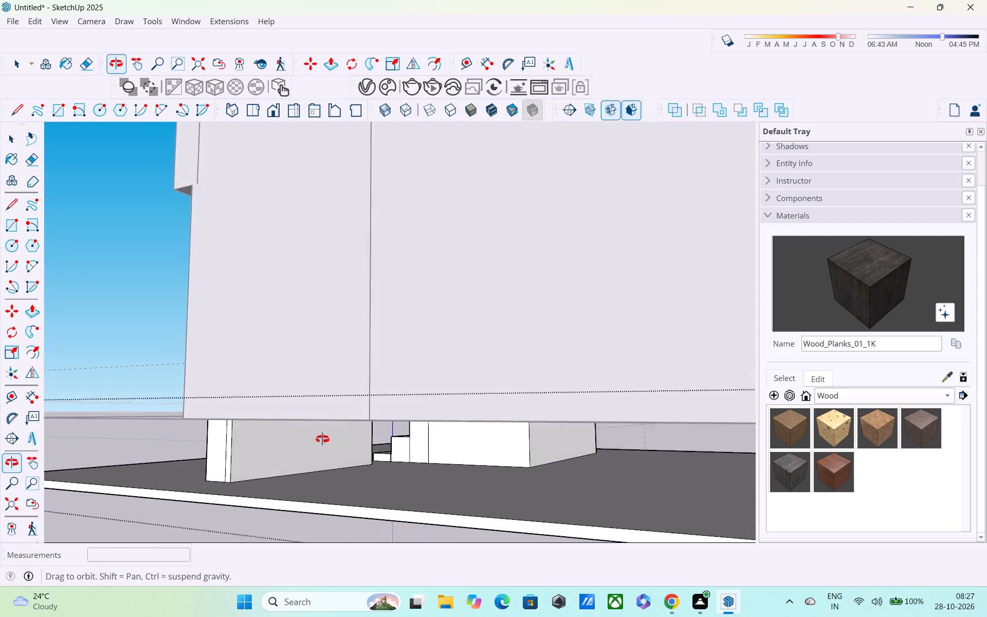
pyautogui.moveTo(322, 439); pyautogui.dragTo(317, 435, button='middle')
pyautogui.press('space')
pyautogui.moveTo(366, 450); pyautogui.dragTo(311, 413, button='middle')
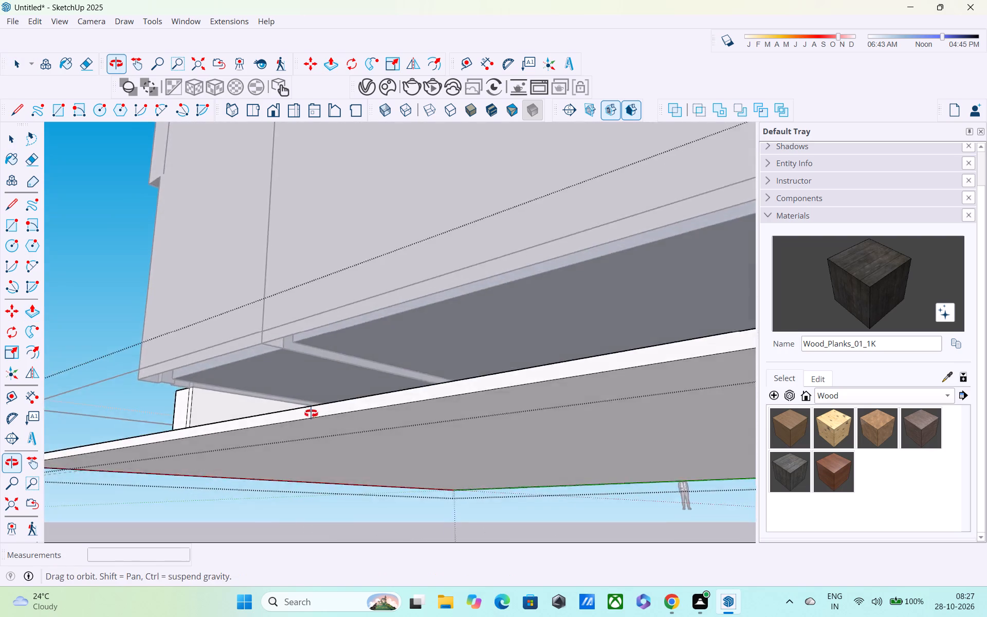
pyautogui.moveTo(311, 413); pyautogui.dragTo(278, 432, button='middle')
pyautogui.scroll(4, 274, 427)
pyautogui.moveTo(273, 429); pyautogui.dragTo(246, 435, button='middle')
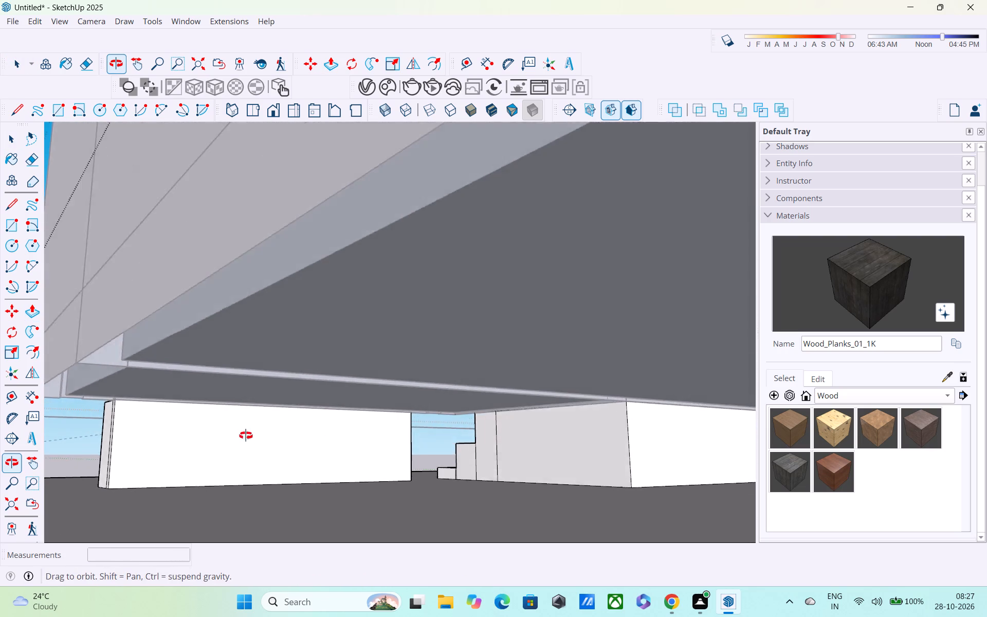
pyautogui.moveTo(246, 435); pyautogui.dragTo(235, 431, button='middle')
pyautogui.scroll(-8, 232, 430)
pyautogui.moveTo(230, 450); pyautogui.dragTo(360, 528, button='middle')
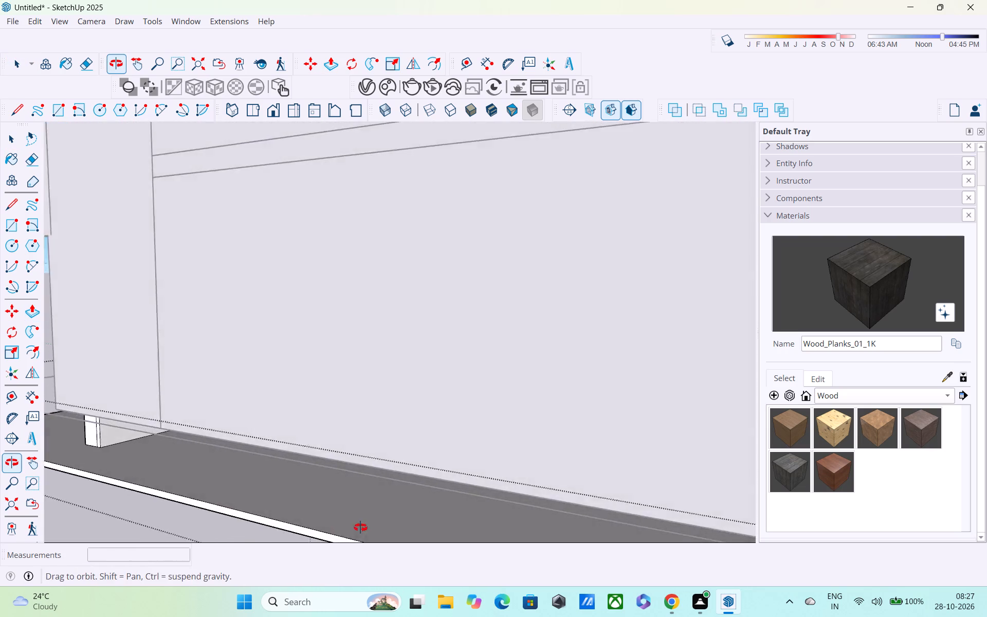
pyautogui.moveTo(360, 528); pyautogui.dragTo(431, 502, button='middle')
pyautogui.scroll(1, 431, 502)
pyautogui.scroll(-3, 415, 482)
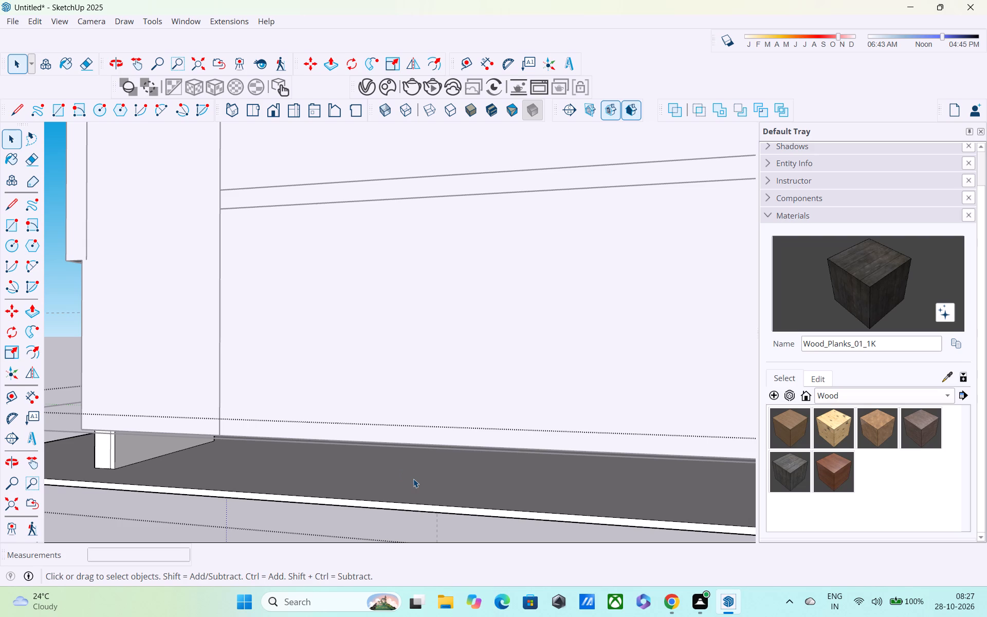
pyautogui.moveTo(417, 476); pyautogui.dragTo(484, 327, button='middle')
pyautogui.scroll(-1, 468, 370)
pyautogui.keyDown('shift'); pyautogui.moveTo(456, 376); pyautogui.dragTo(517, 463, button='middle'); pyautogui.keyUp('shift')
pyautogui.moveTo(259, 398); pyautogui.dragTo(312, 468, button='middle')
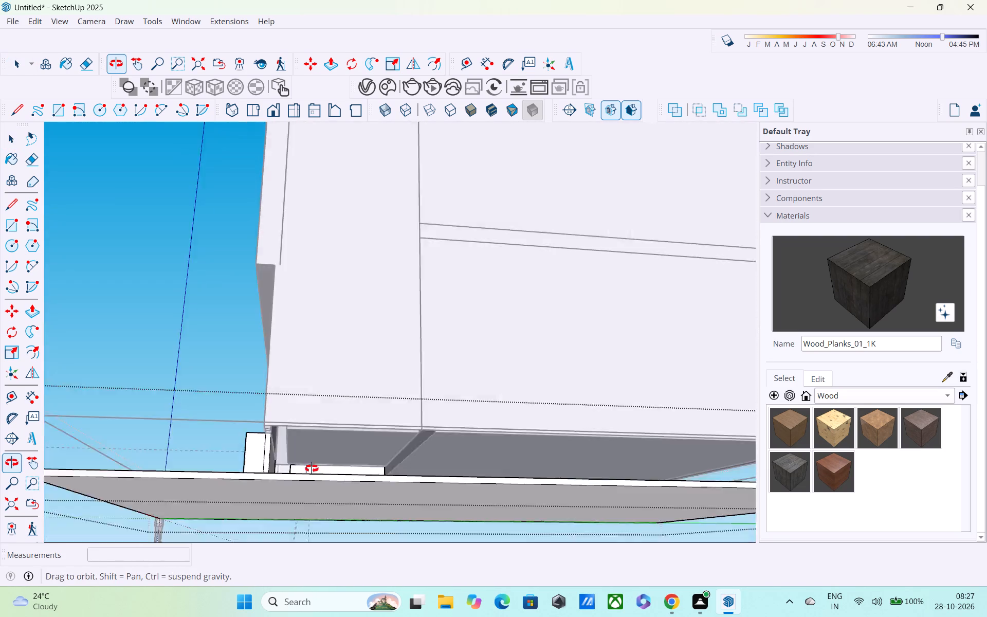
pyautogui.moveTo(312, 468); pyautogui.dragTo(501, 516, button='middle')
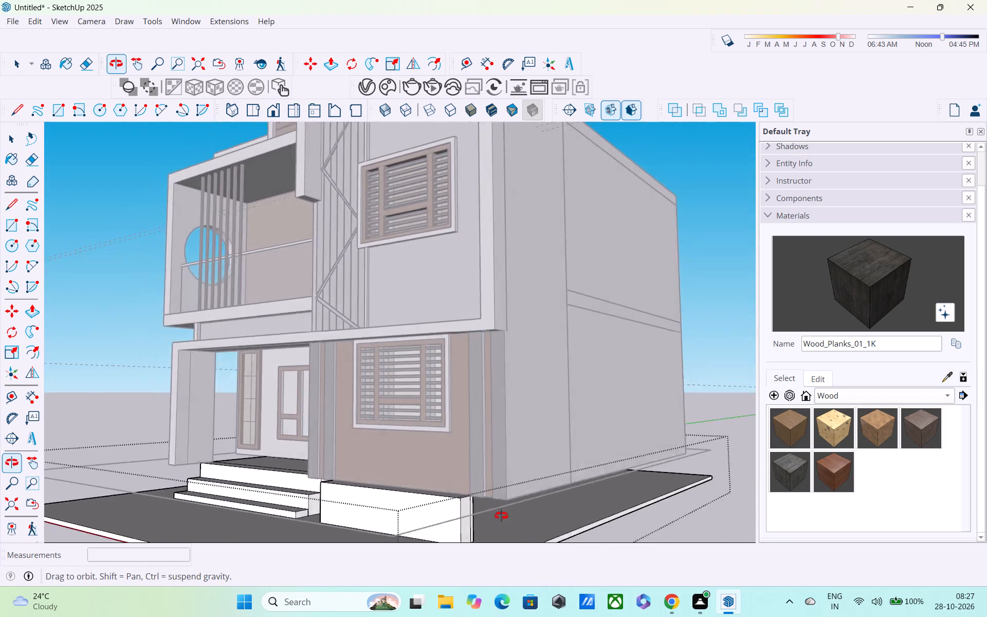
# Close the plinth group so that the rest of the house can be edited.
pyautogui.moveTo(501, 516); pyautogui.dragTo(441, 427, button='middle')
pyautogui.scroll(7, 419, 368)
pyautogui.moveTo(410, 340); pyautogui.dragTo(395, 294, button='middle')
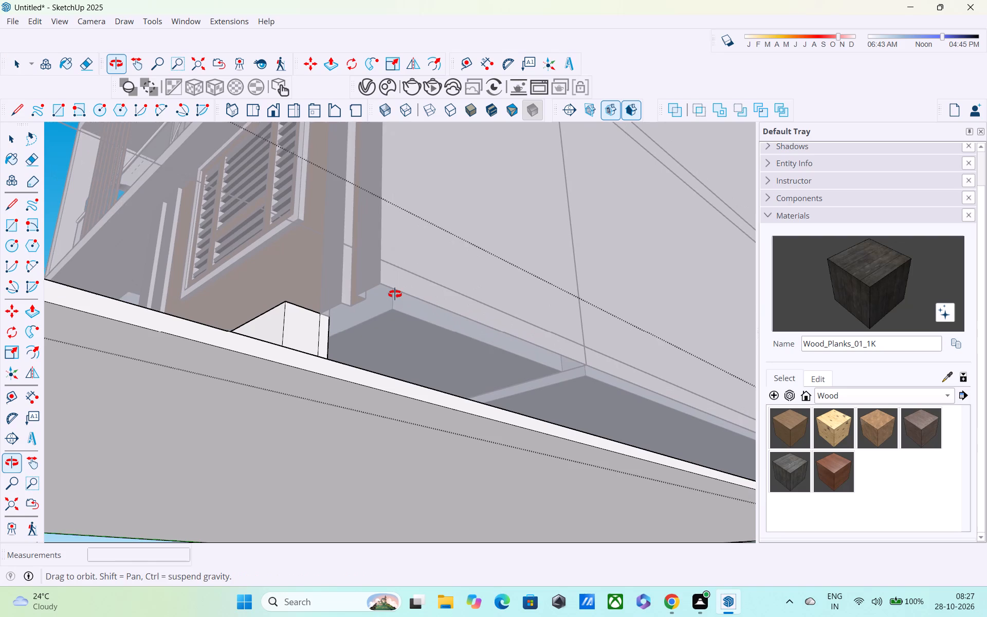
pyautogui.moveTo(395, 294); pyautogui.dragTo(395, 294, button='middle')
pyautogui.scroll(-5, 648, 211)
pyautogui.scroll(-5, 636, 298)
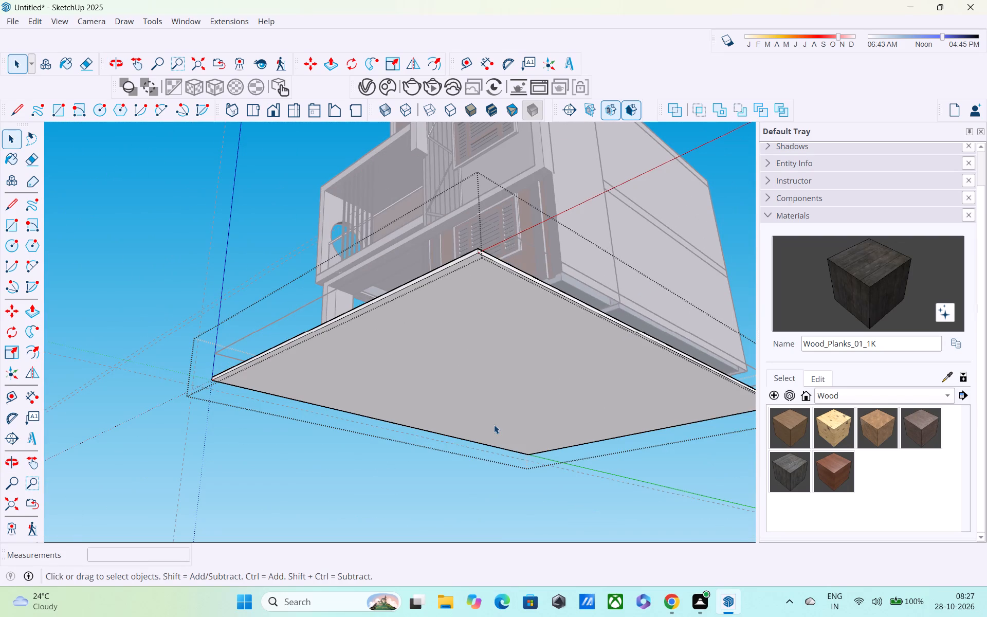
pyautogui.click(493, 426)
pyautogui.moveTo(407, 489); pyautogui.dragTo(400, 506)
pyautogui.click(397, 507)
# Examine the gap between the house's underside and the lowered plinth from the front, the entrance steps and both sides.
pyautogui.moveTo(404, 461); pyautogui.dragTo(342, 554, button='middle')
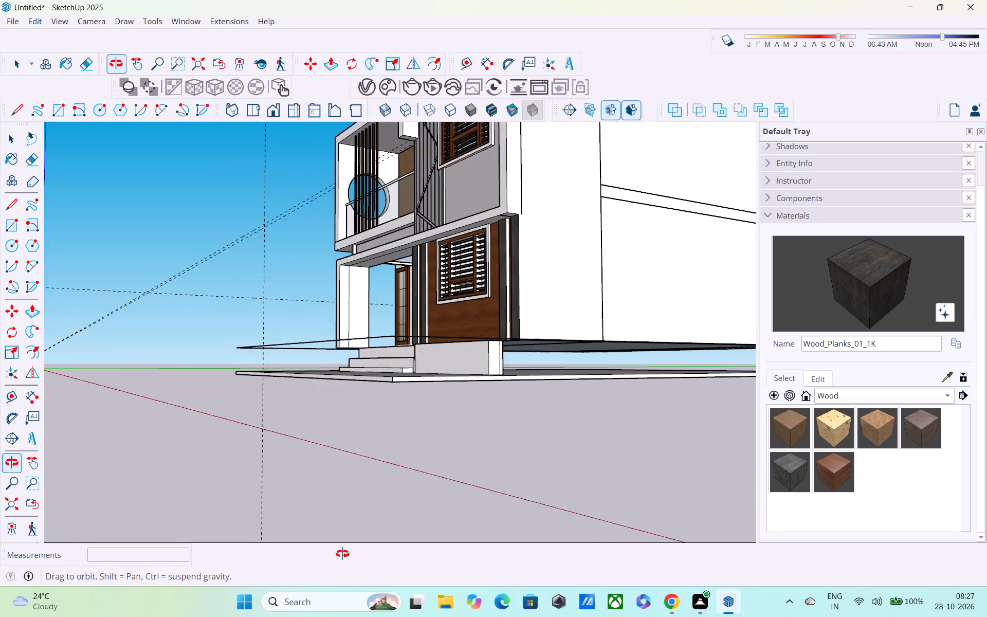
pyautogui.moveTo(342, 554); pyautogui.dragTo(341, 554, button='middle')
pyautogui.scroll(8, 571, 303)
pyautogui.moveTo(511, 358); pyautogui.dragTo(509, 395, button='middle')
pyautogui.scroll(3, 488, 409)
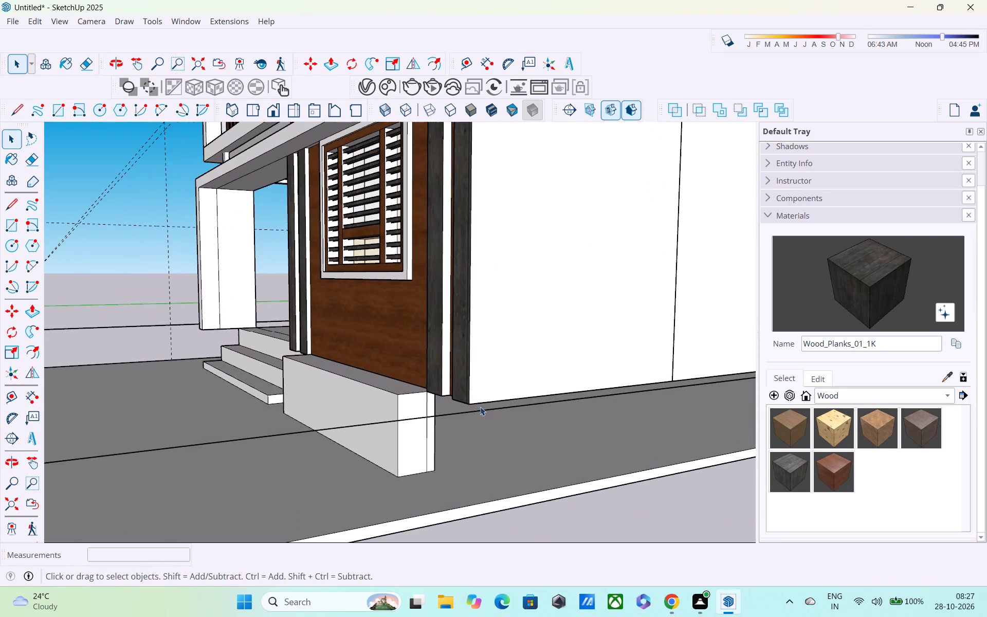
pyautogui.scroll(3, 478, 407)
pyautogui.moveTo(464, 407); pyautogui.dragTo(478, 415, button='middle')
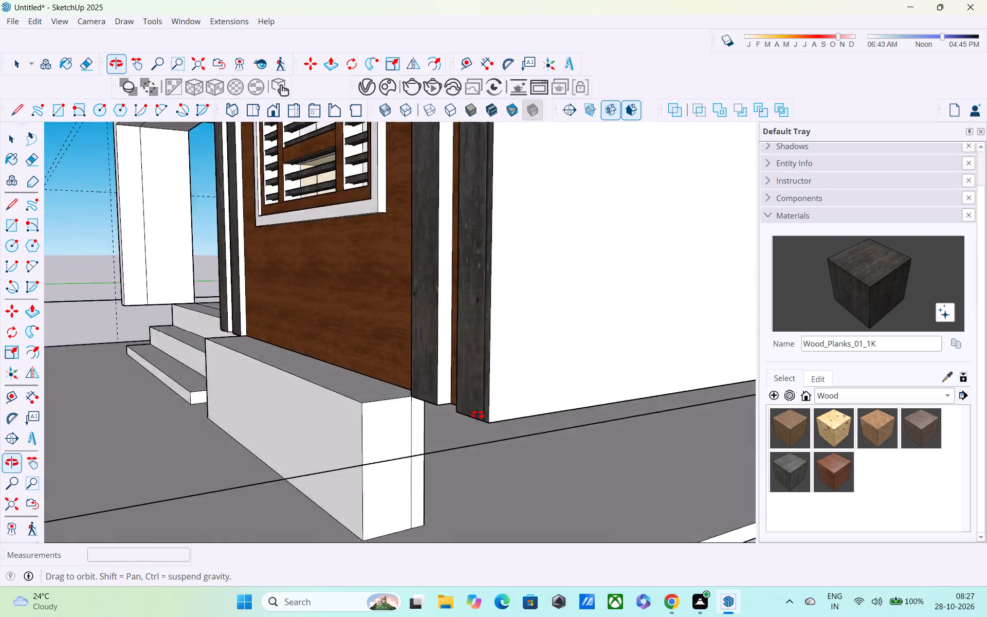
pyautogui.moveTo(478, 415); pyautogui.dragTo(898, 331, button='middle')
pyautogui.moveTo(102, 365); pyautogui.dragTo(455, 371, button='middle')
pyautogui.moveTo(348, 293); pyautogui.dragTo(436, 288, button='middle')
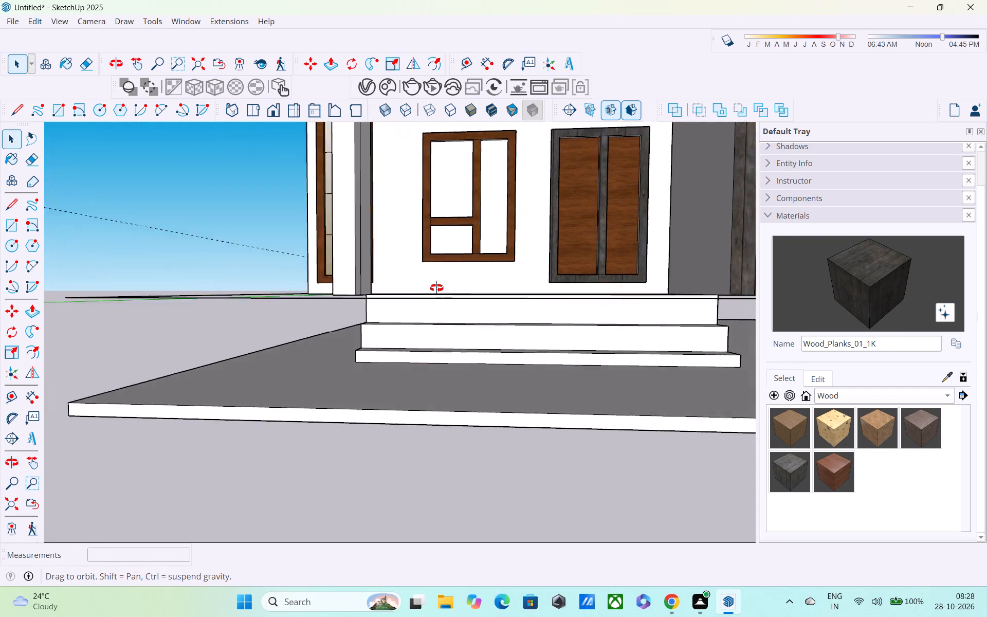
pyautogui.moveTo(436, 288); pyautogui.dragTo(551, 284, button='middle')
pyautogui.moveTo(303, 282); pyautogui.dragTo(411, 239, button='middle')
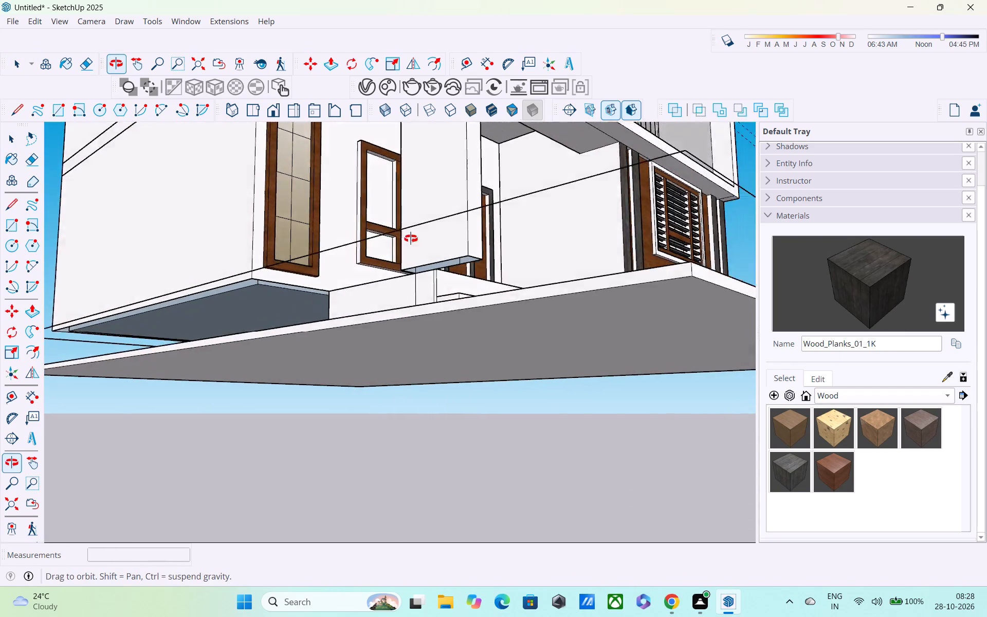
pyautogui.moveTo(411, 239); pyautogui.dragTo(517, 235, button='middle')
pyautogui.keyDown('shift'); pyautogui.moveTo(221, 277); pyautogui.dragTo(467, 312, button='middle'); pyautogui.keyUp('shift')
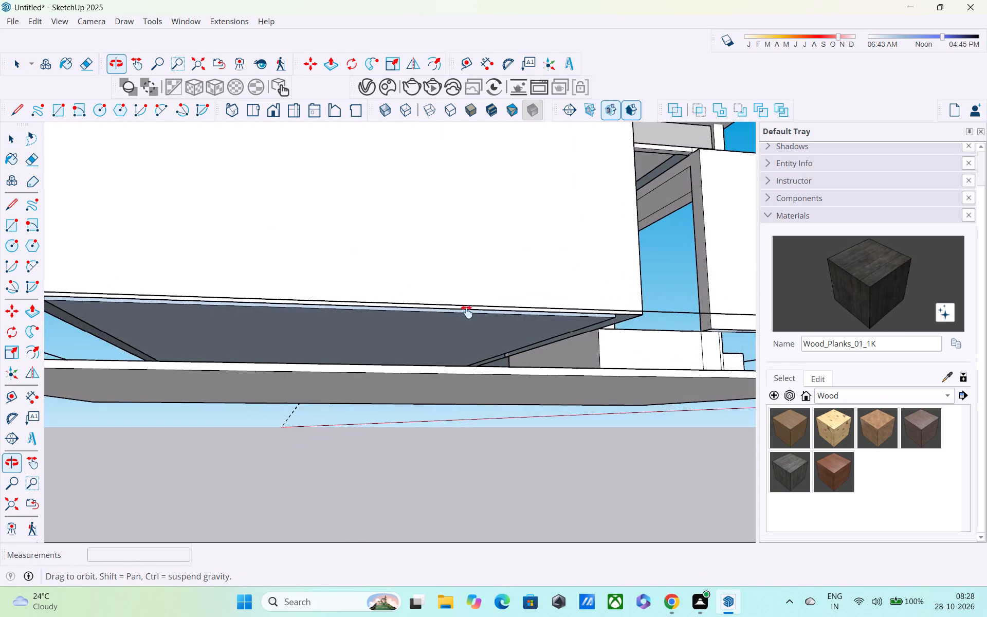
pyautogui.keyDown('shift'); pyautogui.moveTo(467, 312); pyautogui.dragTo(510, 276, button='middle'); pyautogui.keyUp('shift')
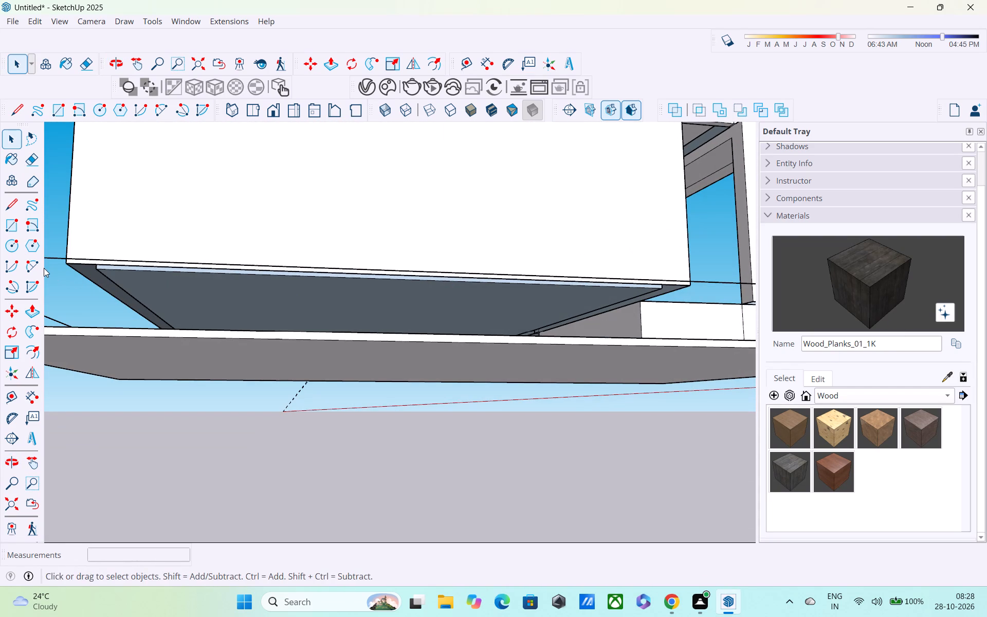
pyautogui.scroll(-4, 42, 268)
pyautogui.scroll(-5, 74, 306)
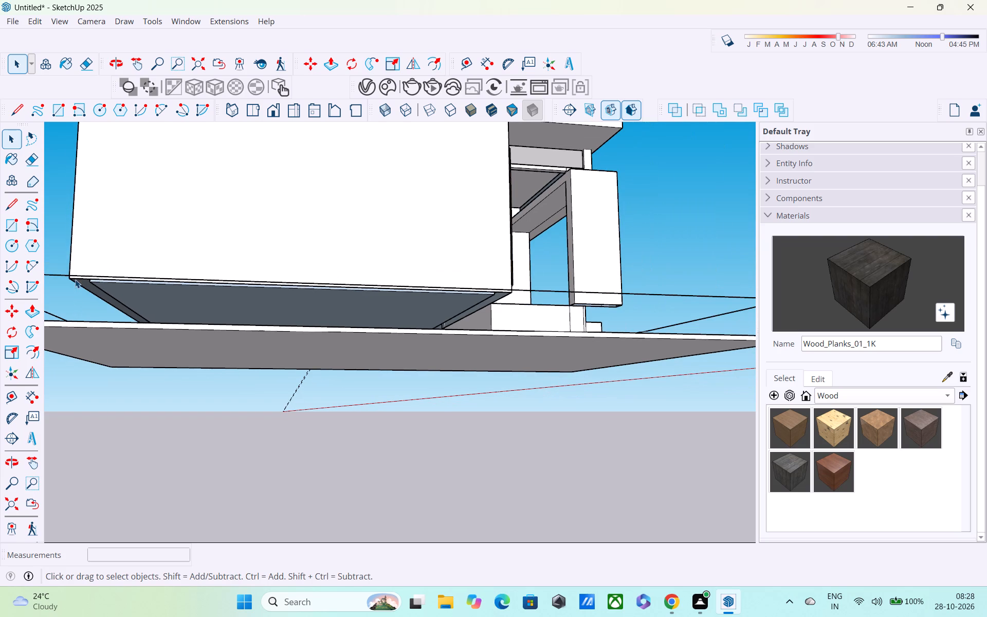
pyautogui.press('r')
pyautogui.scroll(-4, 100, 295)
pyautogui.press('space')
pyautogui.moveTo(395, 261); pyautogui.dragTo(394, 263, button='middle')
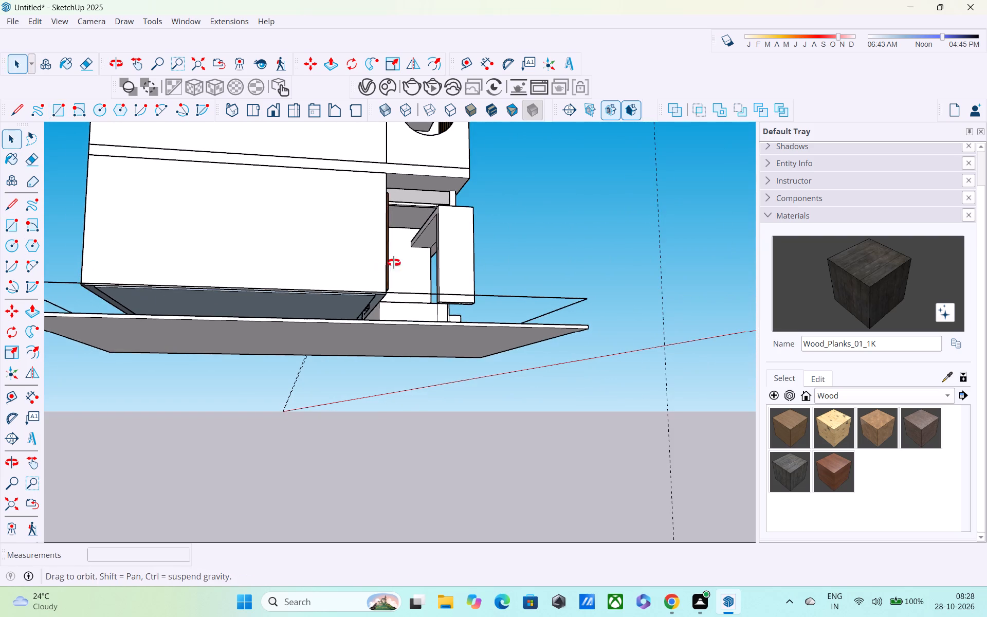
pyautogui.moveTo(394, 263); pyautogui.dragTo(41, 321, button='middle')
# Draw a 9" by 3" rectangle across the notch beneath the dark wood strips at the house's front corner.
pyautogui.scroll(4, 559, 273)
pyautogui.moveTo(456, 354); pyautogui.dragTo(324, 287, button='middle')
pyautogui.scroll(5, 452, 342)
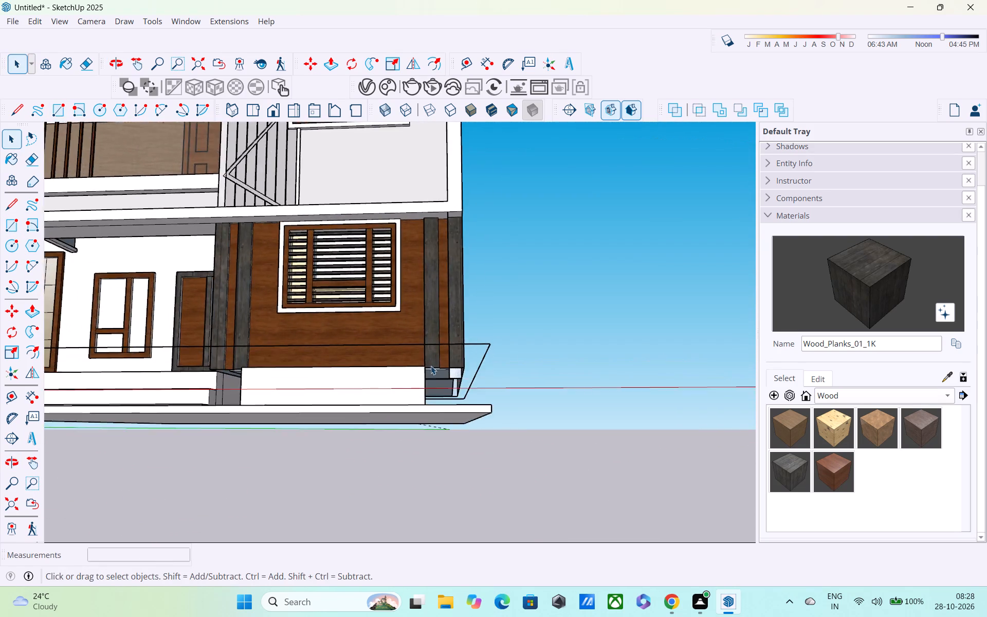
pyautogui.scroll(5, 431, 366)
pyautogui.moveTo(433, 362); pyautogui.dragTo(233, 309, button='middle')
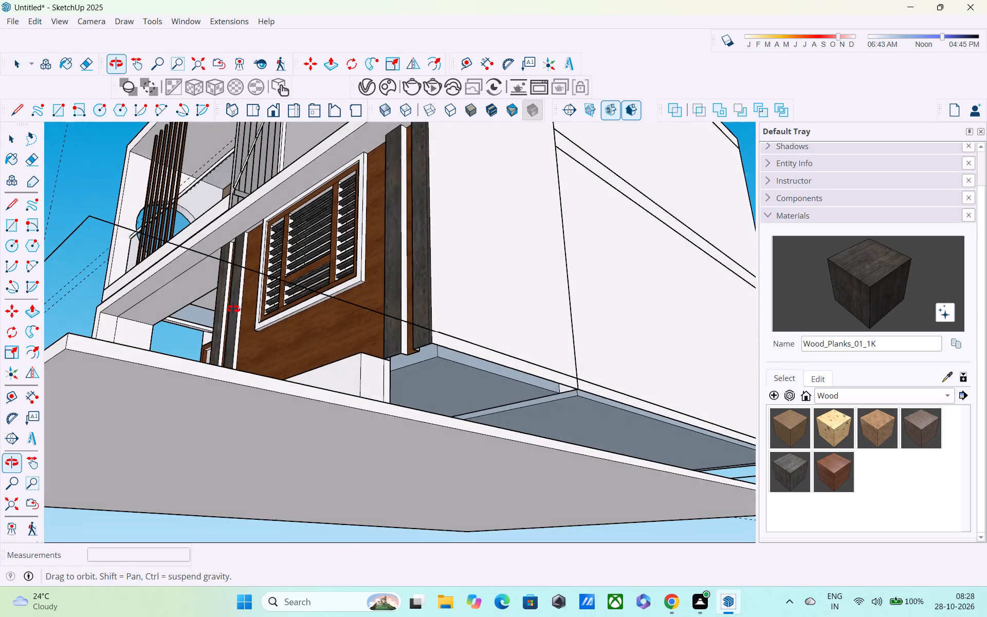
pyautogui.moveTo(233, 309); pyautogui.dragTo(233, 310, button='middle')
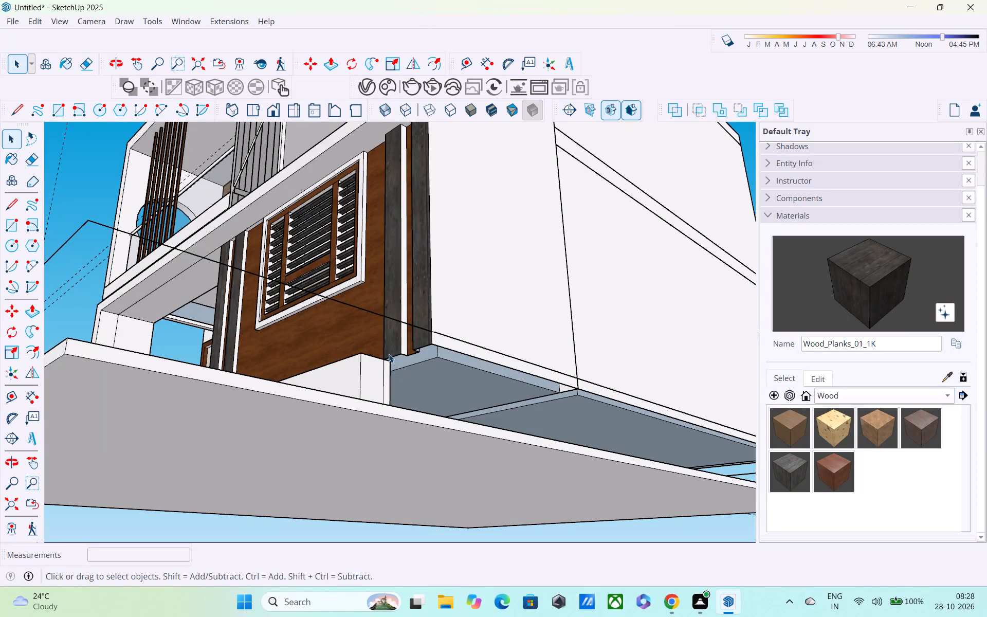
pyautogui.press('r')
pyautogui.scroll(2, 394, 361)
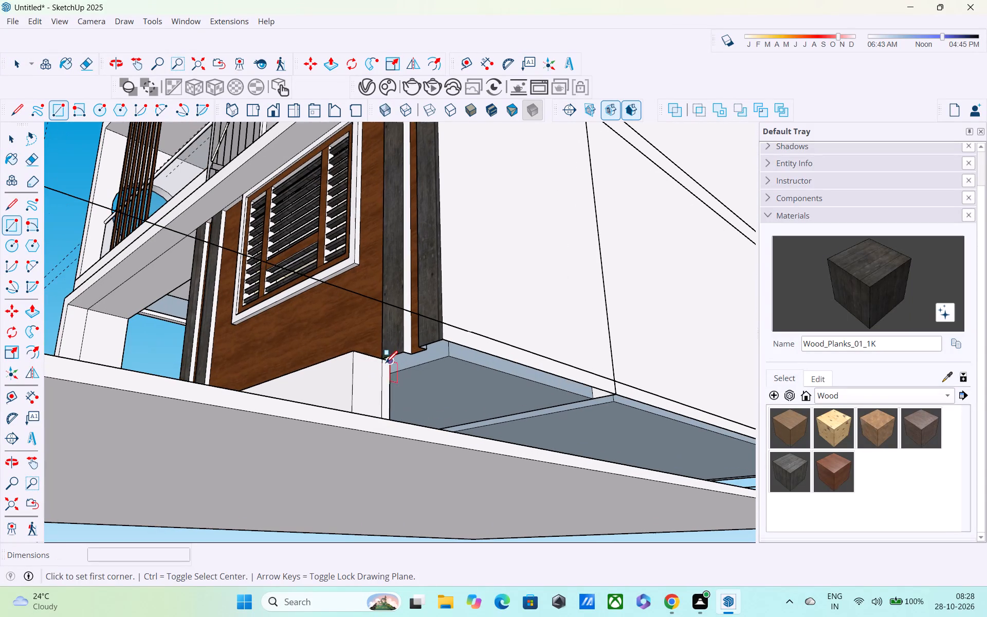
pyautogui.click(383, 362)
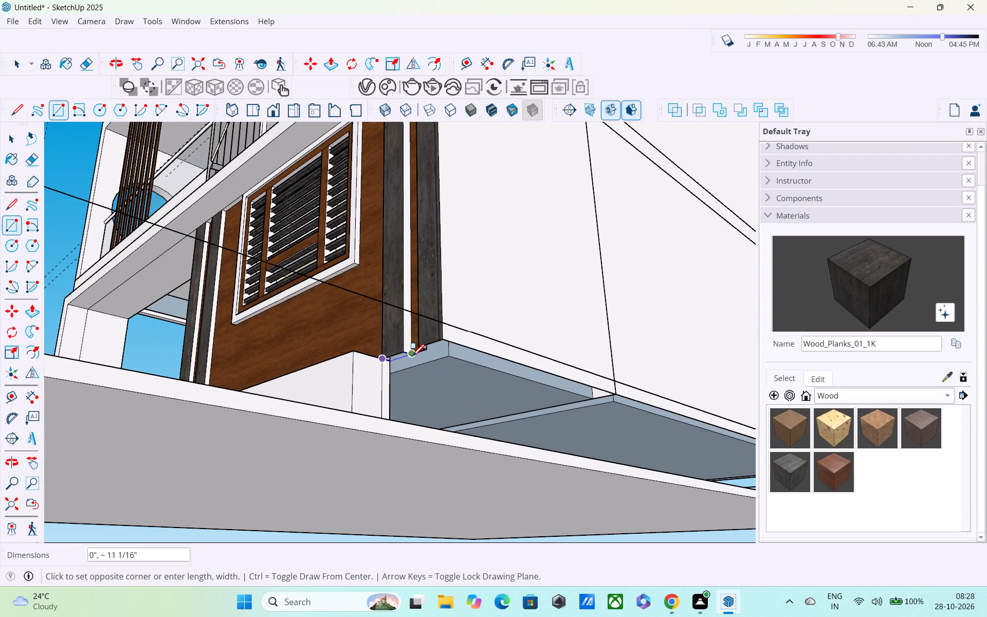
pyautogui.scroll(1, 412, 357)
pyautogui.moveTo(412, 357); pyautogui.dragTo(316, 331, button='middle')
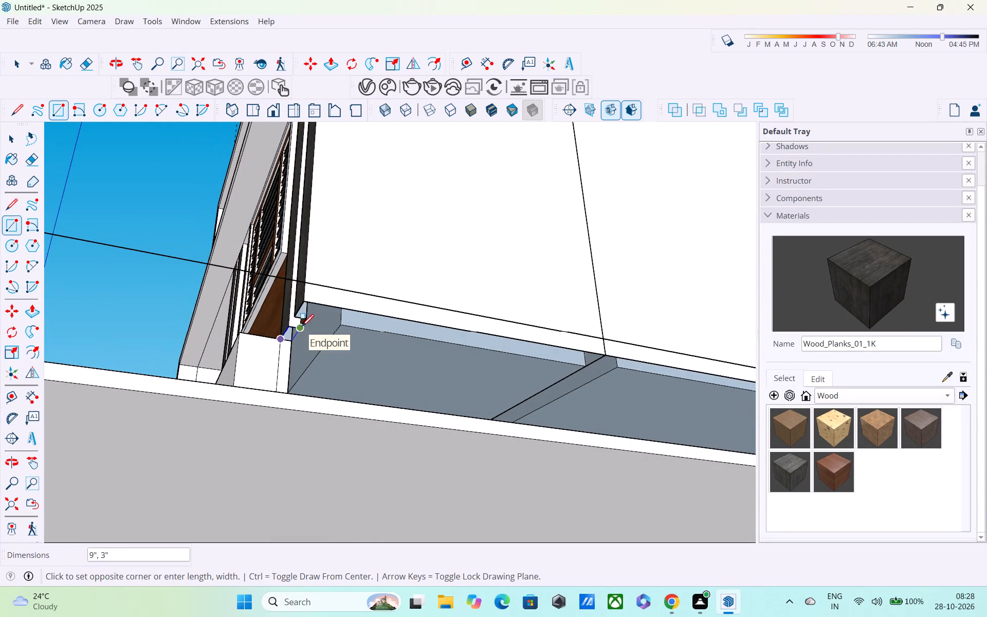
pyautogui.scroll(2, 302, 328)
pyautogui.click(301, 327)
# Push/Pull the underside face at the house's front corner down about 2' 2 5/8" to the plinth.
pyautogui.moveTo(313, 304); pyautogui.dragTo(358, 343, button='middle')
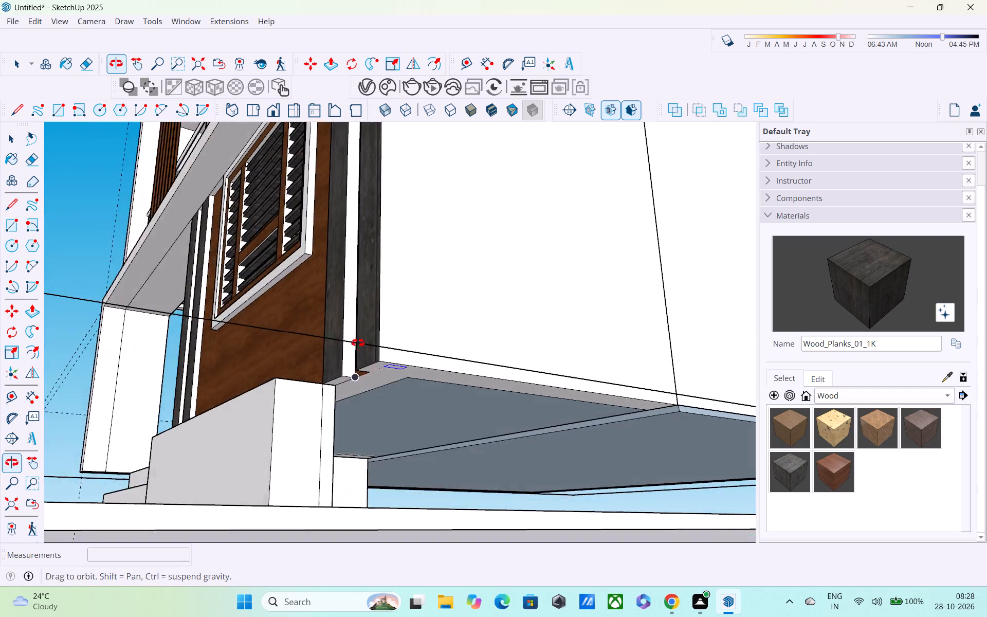
pyautogui.moveTo(358, 343); pyautogui.dragTo(358, 274, button='middle')
pyautogui.moveTo(391, 308); pyautogui.dragTo(407, 331, button='middle')
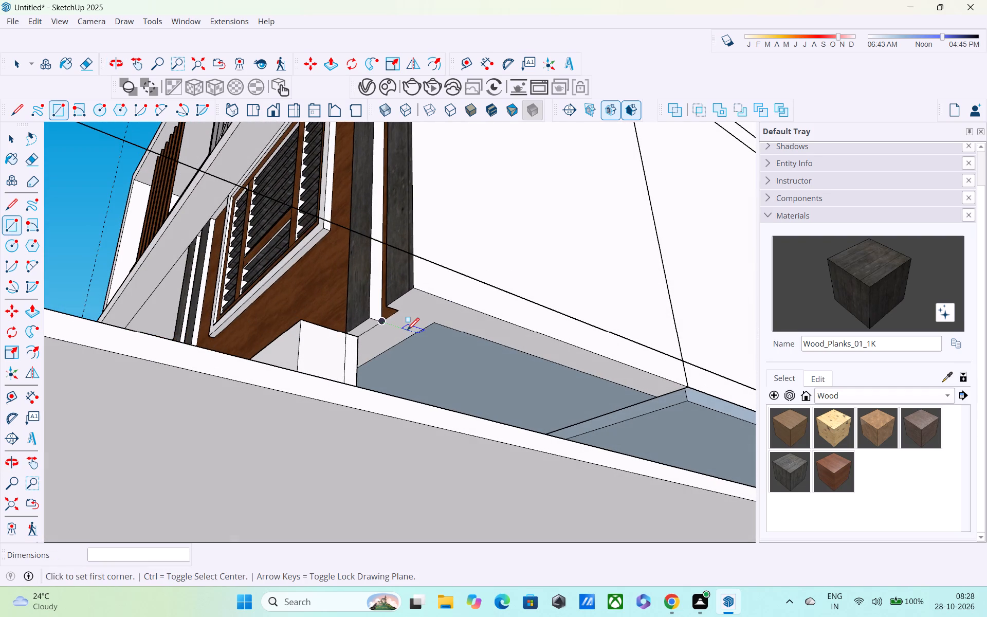
pyautogui.press('p')
pyautogui.click(402, 319)
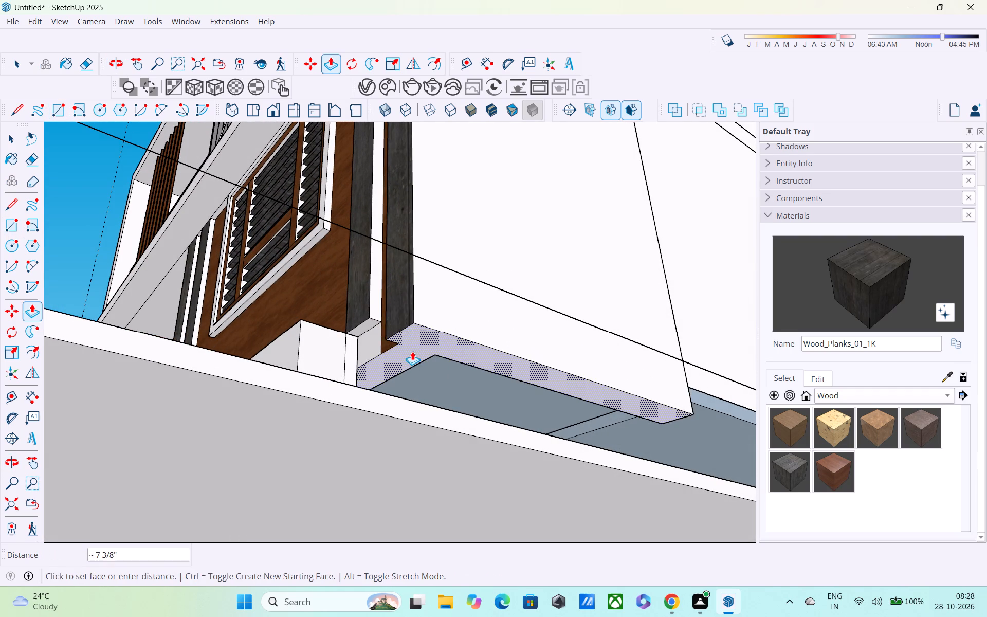
pyautogui.scroll(-2, 411, 350)
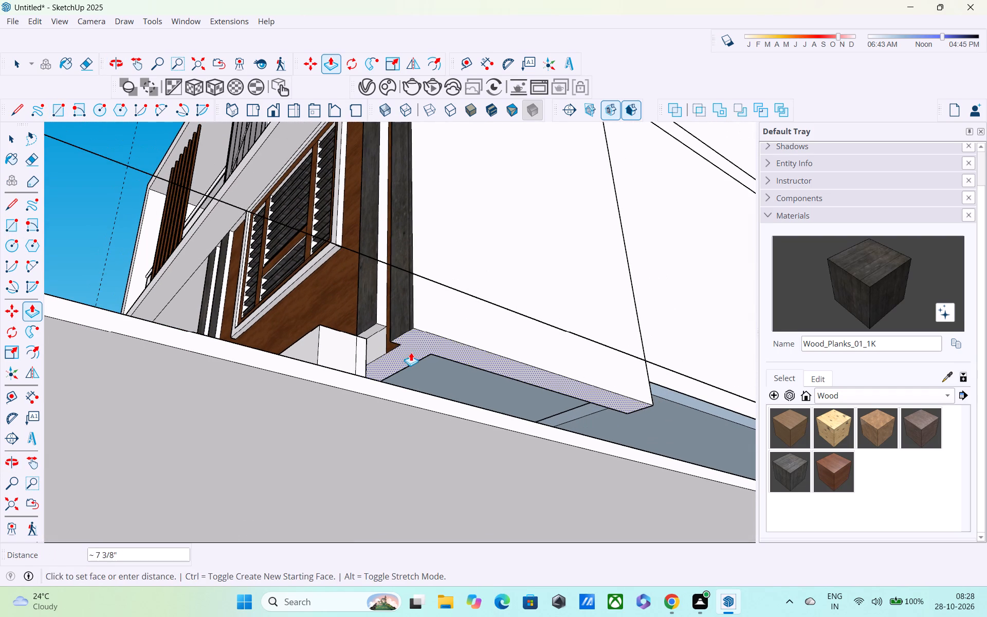
pyautogui.keyDown('shift'); pyautogui.moveTo(409, 361); pyautogui.dragTo(407, 317, button='middle'); pyautogui.keyUp('shift')
pyautogui.moveTo(407, 338); pyautogui.dragTo(412, 424, button='middle')
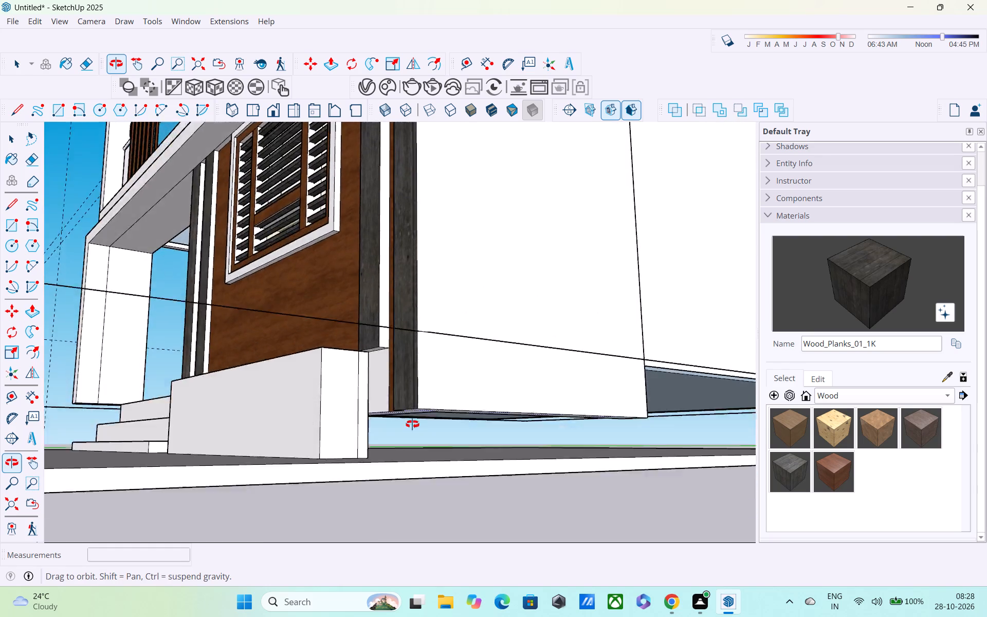
pyautogui.moveTo(412, 424); pyautogui.dragTo(414, 455, button='middle')
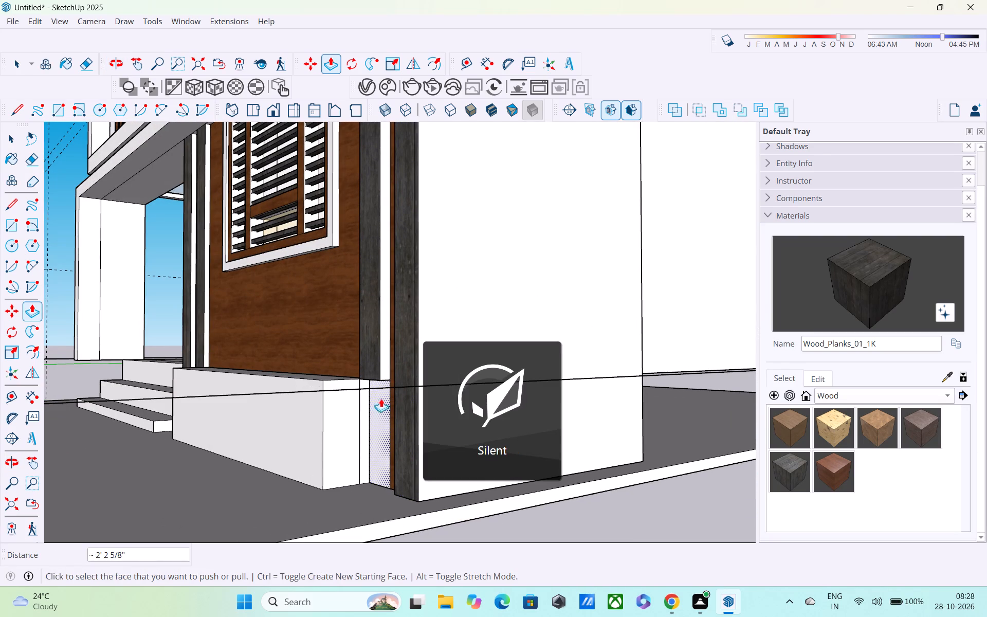
# Push/Pull the bottom face of the dark wood strip beside the window ledge down to the plinth.
pyautogui.moveTo(372, 384); pyautogui.dragTo(420, 328, button='middle')
pyautogui.scroll(3, 410, 336)
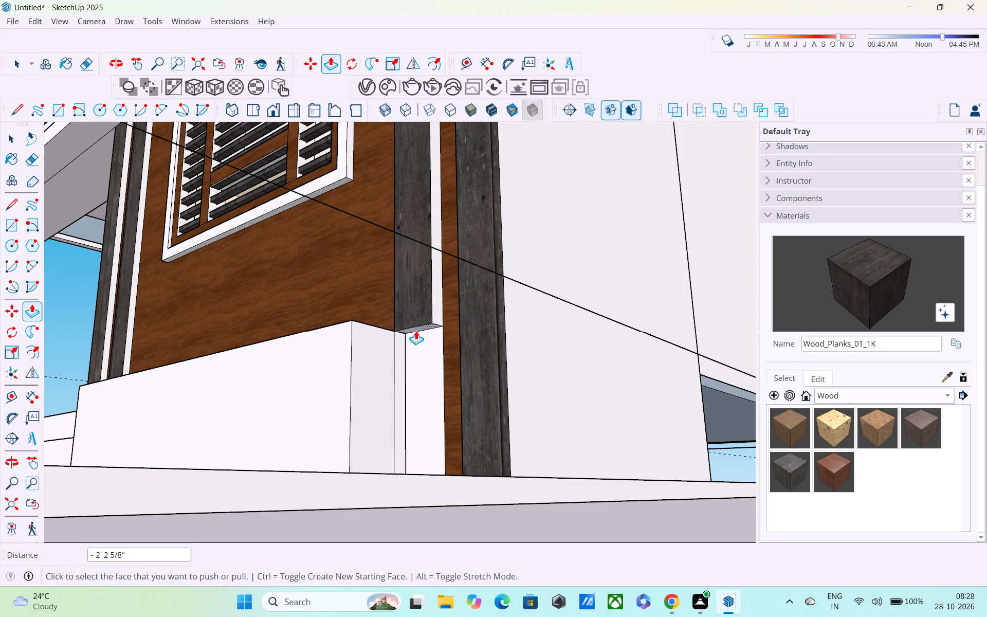
pyautogui.click(416, 329)
pyautogui.click(437, 496)
# Draw a rectangle about 29' by 22' 9 7/16" between opposite corners of the house's rear underside to cover it.
pyautogui.scroll(-3, 474, 420)
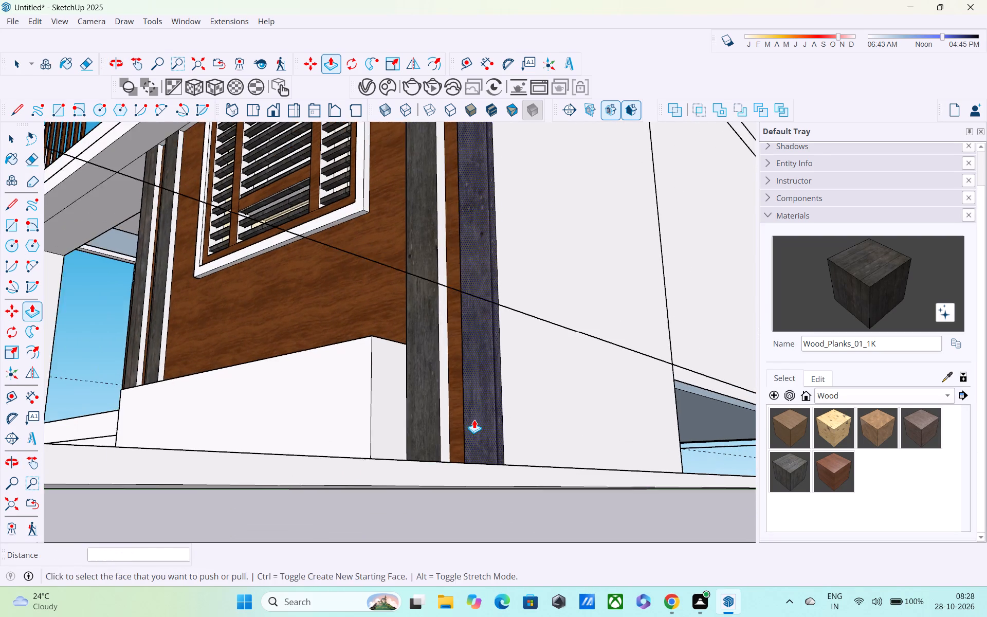
pyautogui.moveTo(474, 420); pyautogui.dragTo(371, 473, button='middle')
pyautogui.scroll(1, 371, 473)
pyautogui.scroll(-6, 369, 456)
pyautogui.moveTo(515, 436); pyautogui.dragTo(203, 335, button='middle')
pyautogui.press('r')
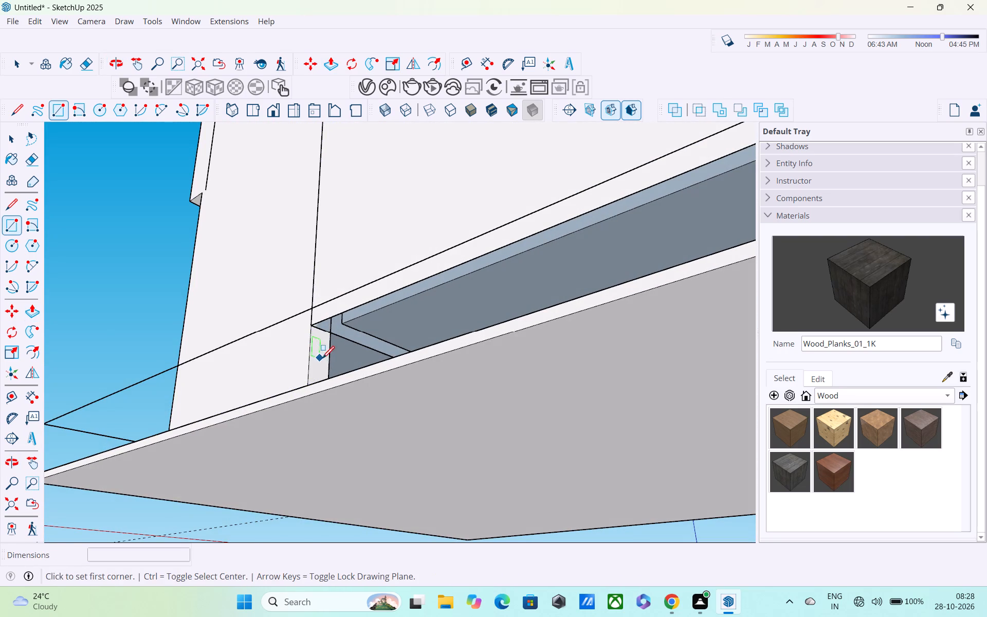
pyautogui.scroll(-4, 333, 356)
pyautogui.moveTo(335, 359); pyautogui.dragTo(342, 437, button='middle')
pyautogui.scroll(2, 343, 431)
pyautogui.moveTo(354, 437); pyautogui.dragTo(319, 376, button='middle')
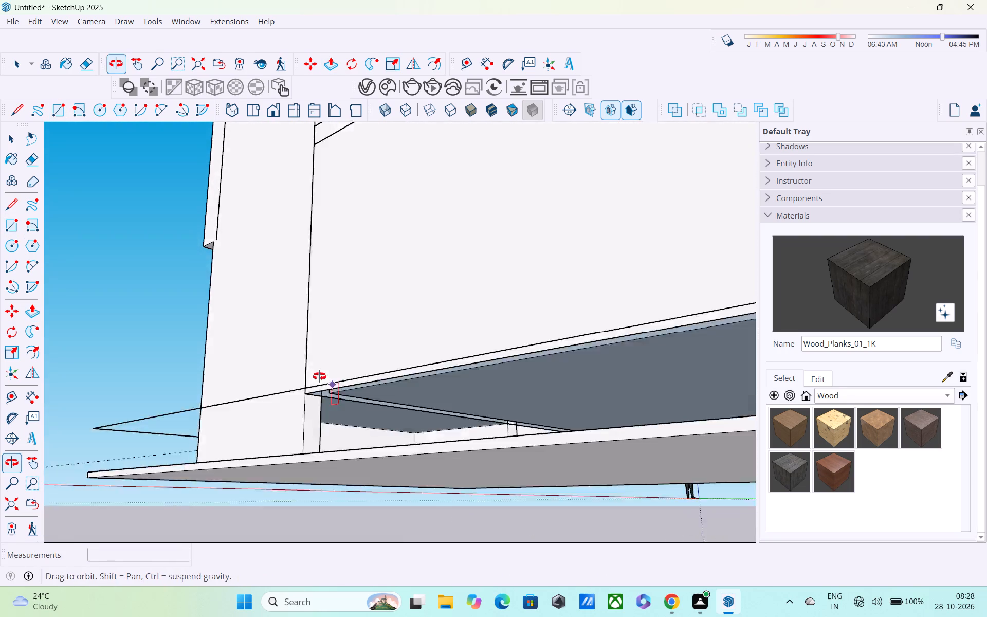
pyautogui.moveTo(319, 376); pyautogui.dragTo(261, 371, button='middle')
pyautogui.click(231, 374)
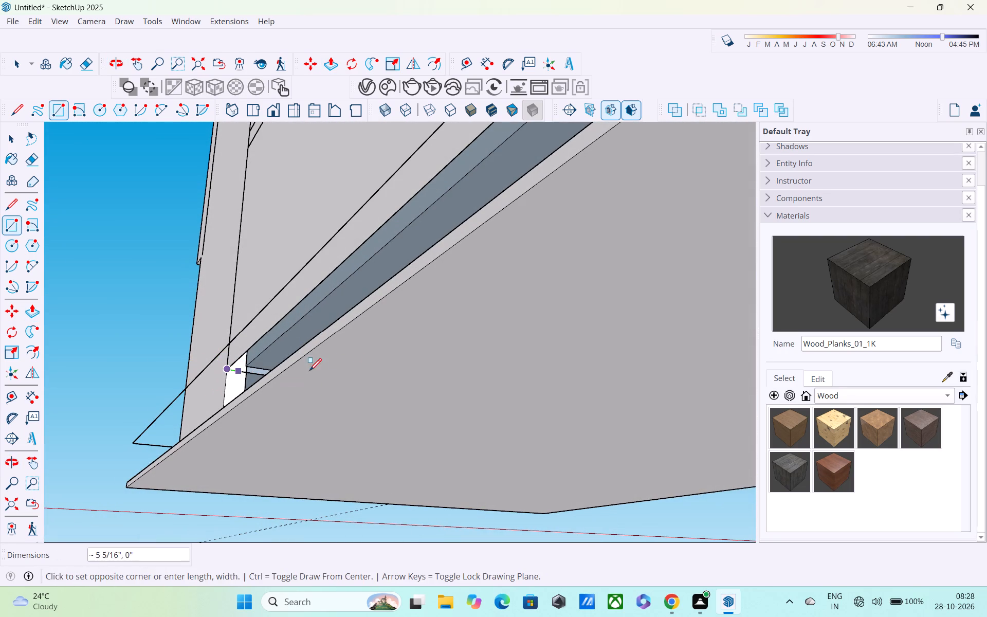
pyautogui.moveTo(371, 316); pyautogui.dragTo(5, 600, button='middle')
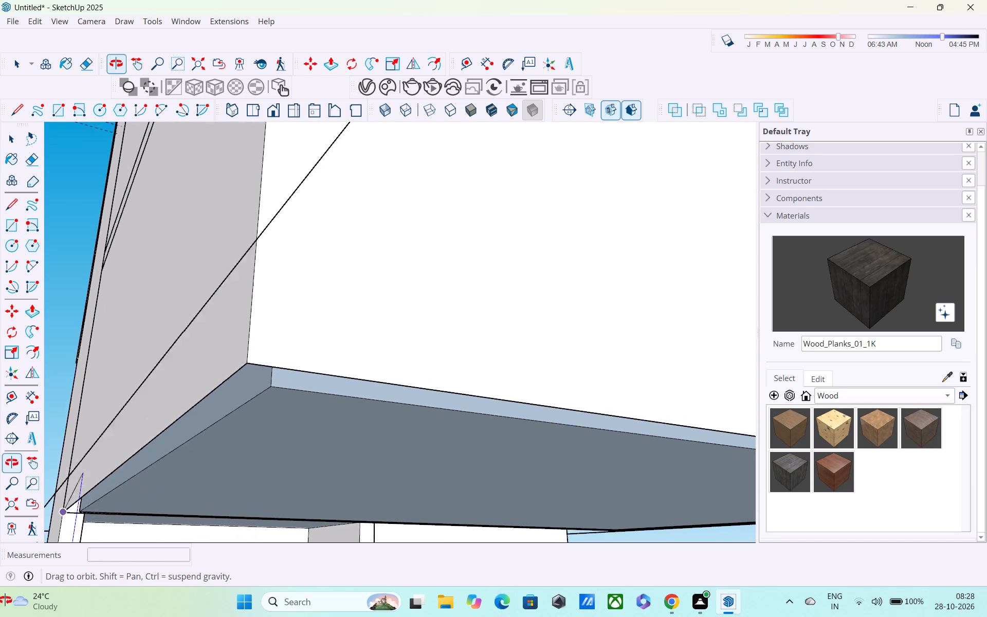
pyautogui.moveTo(5, 600); pyautogui.dragTo(4, 598, button='middle')
pyautogui.scroll(-4, 456, 475)
pyautogui.scroll(1, 458, 475)
pyautogui.scroll(-1, 462, 476)
pyautogui.keyDown('shift'); pyautogui.moveTo(535, 475); pyautogui.dragTo(103, 484, button='middle'); pyautogui.keyUp('shift')
pyautogui.scroll(-2, 316, 480)
pyautogui.moveTo(424, 489); pyautogui.dragTo(136, 469, button='middle')
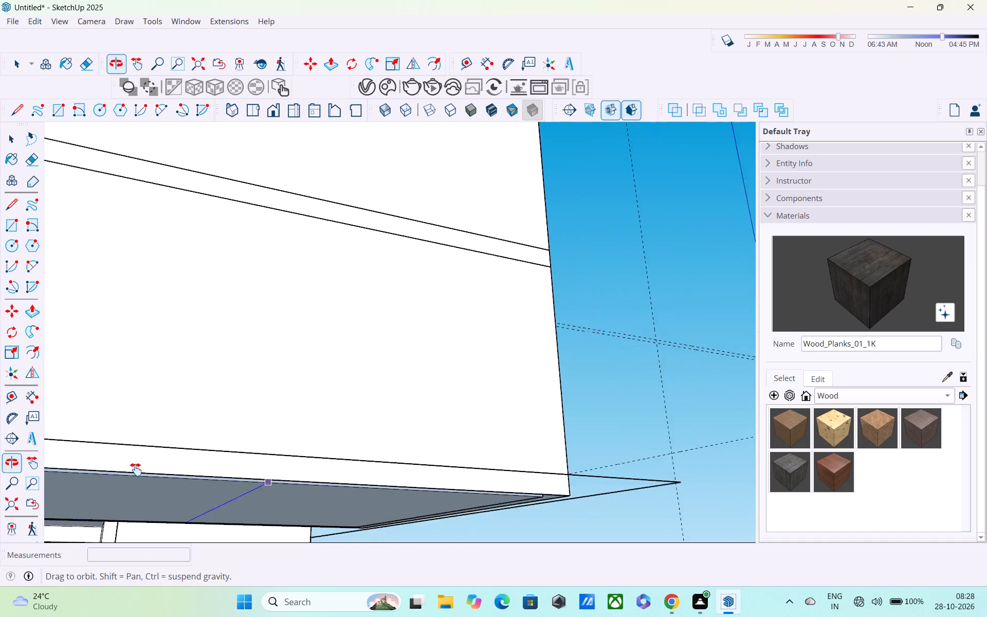
pyautogui.moveTo(136, 469); pyautogui.dragTo(26, 421, button='middle')
pyautogui.moveTo(202, 460); pyautogui.dragTo(121, 373, button='middle')
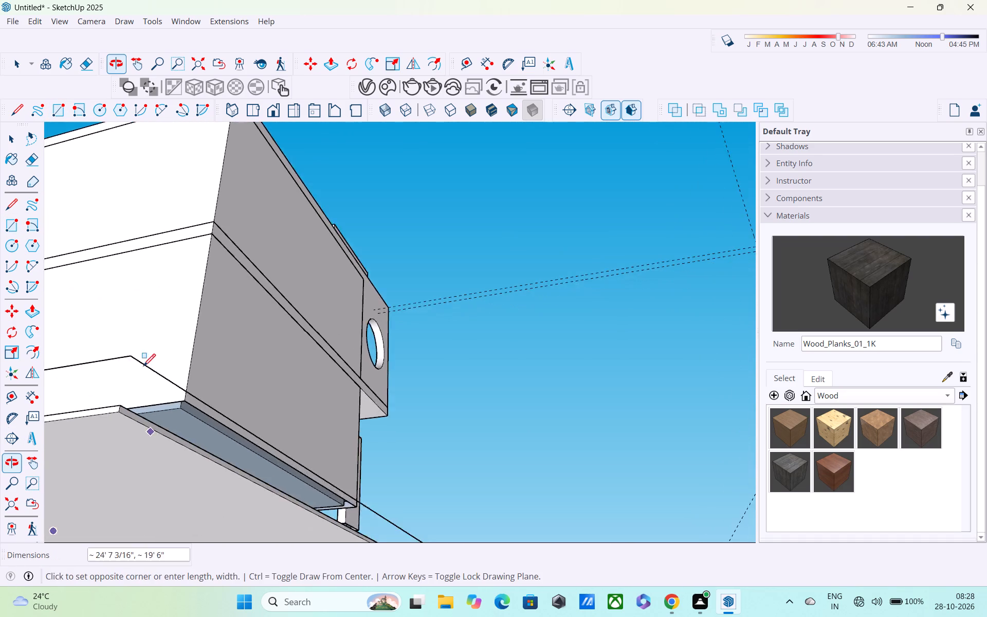
pyautogui.scroll(3, 162, 377)
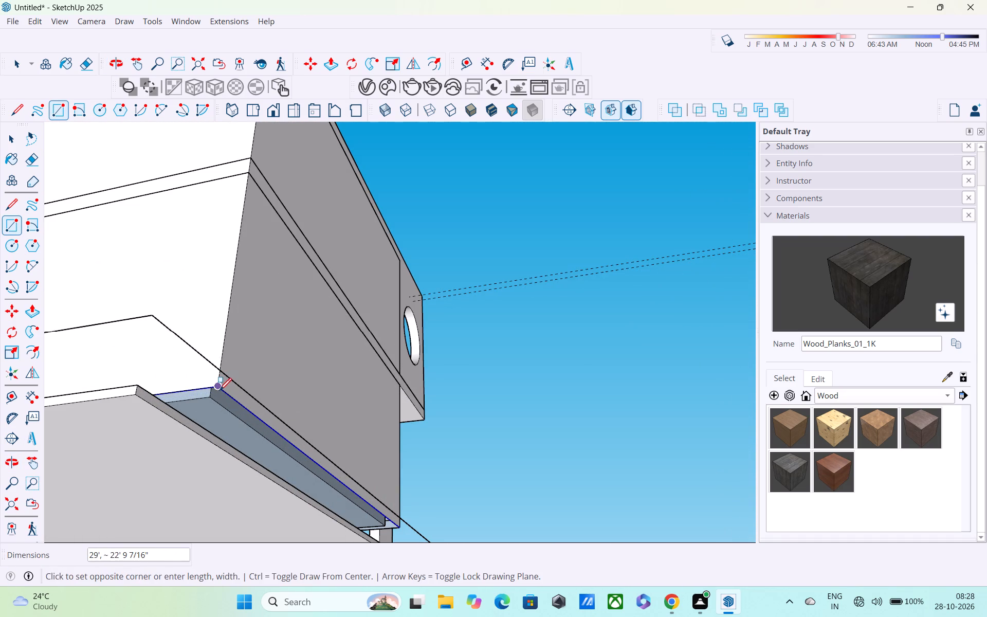
pyautogui.click(220, 391)
# Push/Pull the rear underside face of the house down about 2' 2 5/8" to the plinth.
pyautogui.moveTo(213, 421); pyautogui.dragTo(172, 476, button='middle')
pyautogui.keyDown('shift'); pyautogui.moveTo(169, 457); pyautogui.dragTo(195, 334, button='middle'); pyautogui.keyUp('shift')
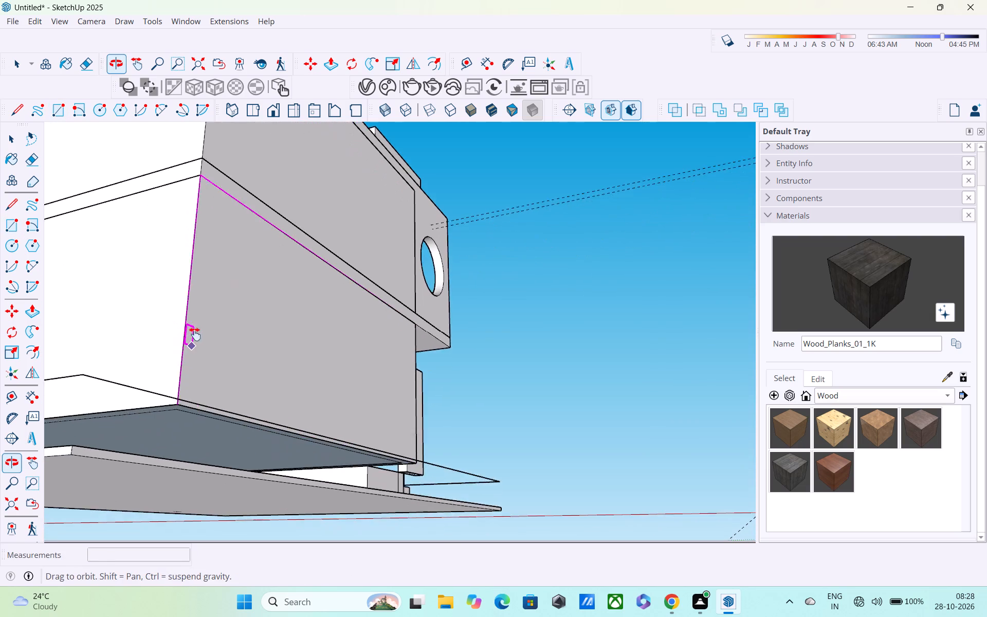
pyautogui.keyDown('shift'); pyautogui.moveTo(195, 334); pyautogui.dragTo(195, 334, button='middle'); pyautogui.keyUp('shift')
pyautogui.moveTo(191, 401); pyautogui.dragTo(179, 358, button='middle')
pyautogui.press('p')
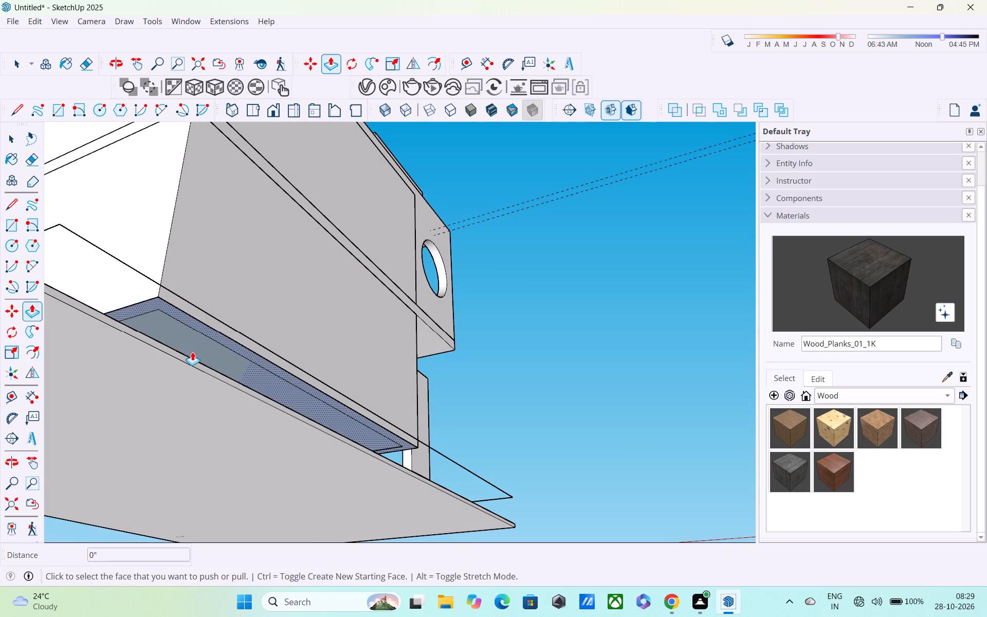
pyautogui.click(193, 349)
pyautogui.keyDown('shift'); pyautogui.moveTo(192, 357); pyautogui.dragTo(210, 336, button='middle'); pyautogui.keyUp('shift')
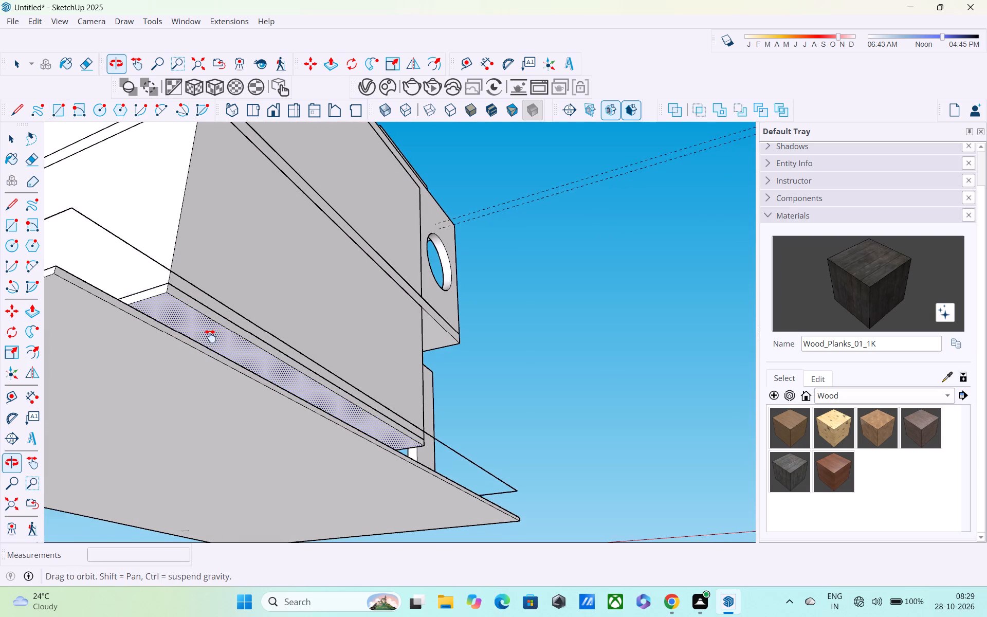
pyautogui.keyDown('shift'); pyautogui.moveTo(210, 336); pyautogui.dragTo(208, 420, button='middle'); pyautogui.keyUp('shift')
pyautogui.moveTo(208, 420); pyautogui.dragTo(223, 369, button='middle')
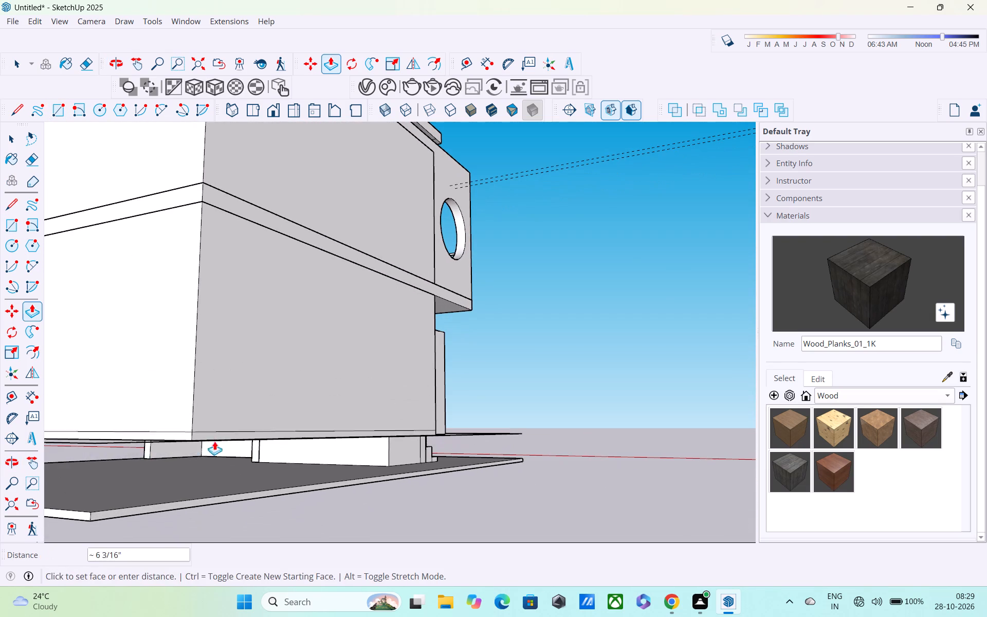
pyautogui.click(204, 496)
pyautogui.scroll(2, 148, 452)
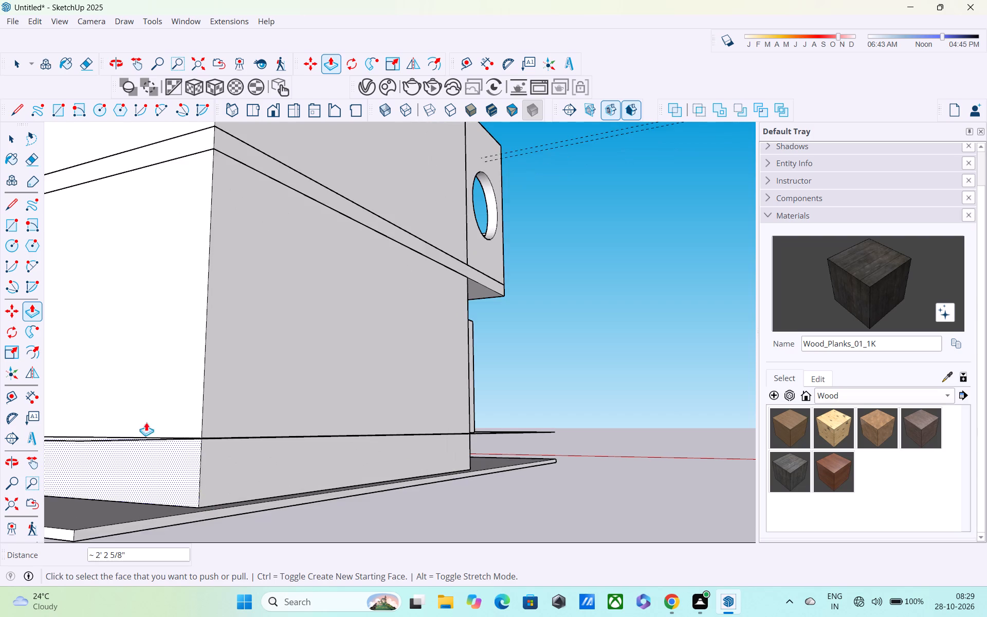
pyautogui.moveTo(146, 398); pyautogui.dragTo(264, 389, button='middle')
pyautogui.scroll(1, 264, 389)
pyautogui.scroll(-6, 264, 389)
pyautogui.press('space')
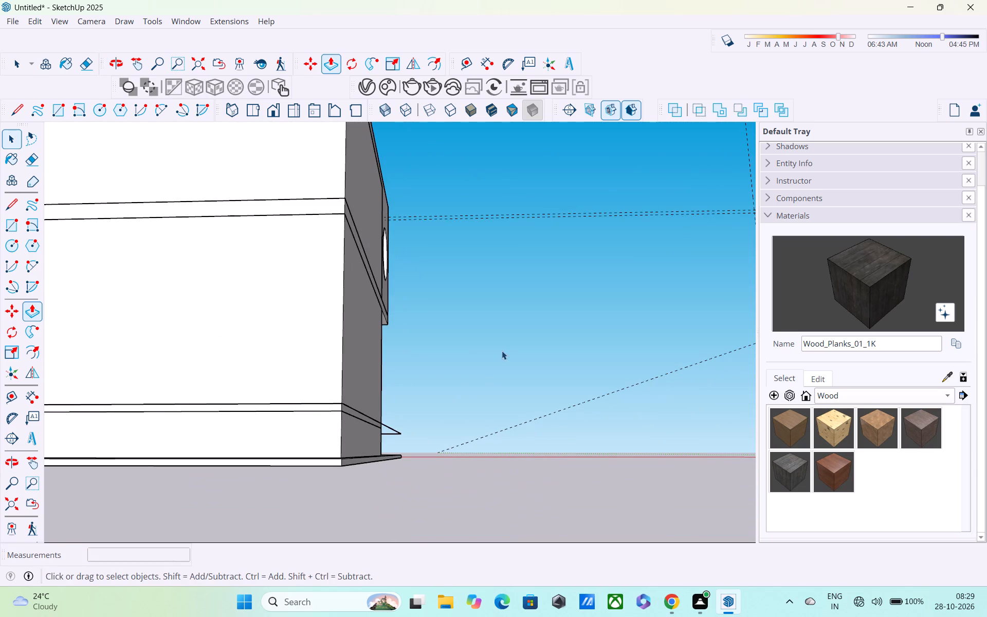
pyautogui.click(504, 340)
# Delete the front edge of the leftover rectangle outline floating above the plinth slab.
pyautogui.moveTo(405, 400); pyautogui.dragTo(181, 468, button='middle')
pyautogui.scroll(-1, 176, 462)
pyautogui.scroll(-5, 227, 419)
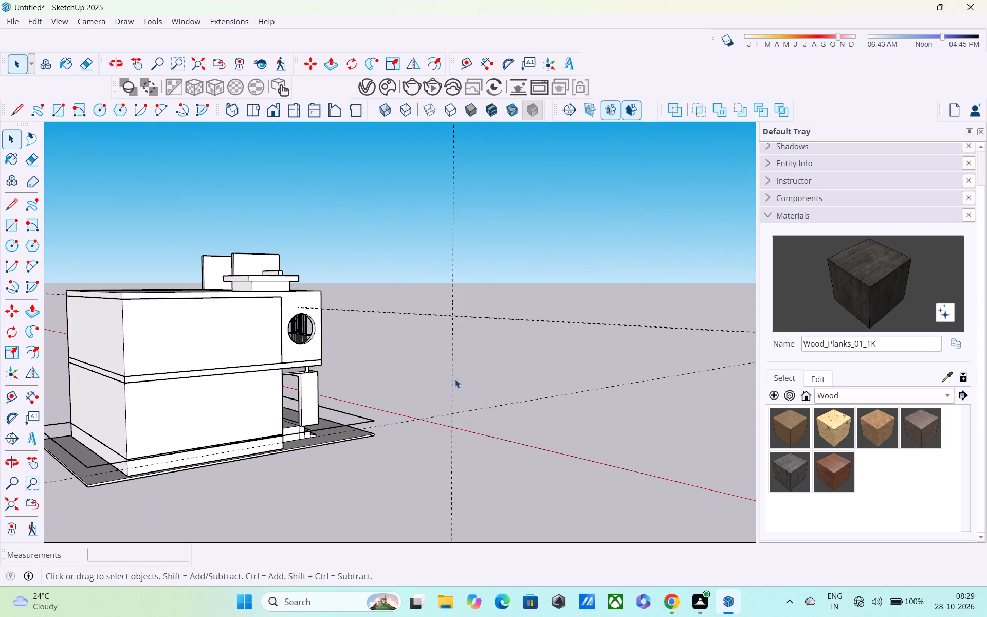
pyautogui.click(432, 354)
pyautogui.moveTo(407, 375); pyautogui.dragTo(90, 395, button='middle')
pyautogui.scroll(10, 316, 372)
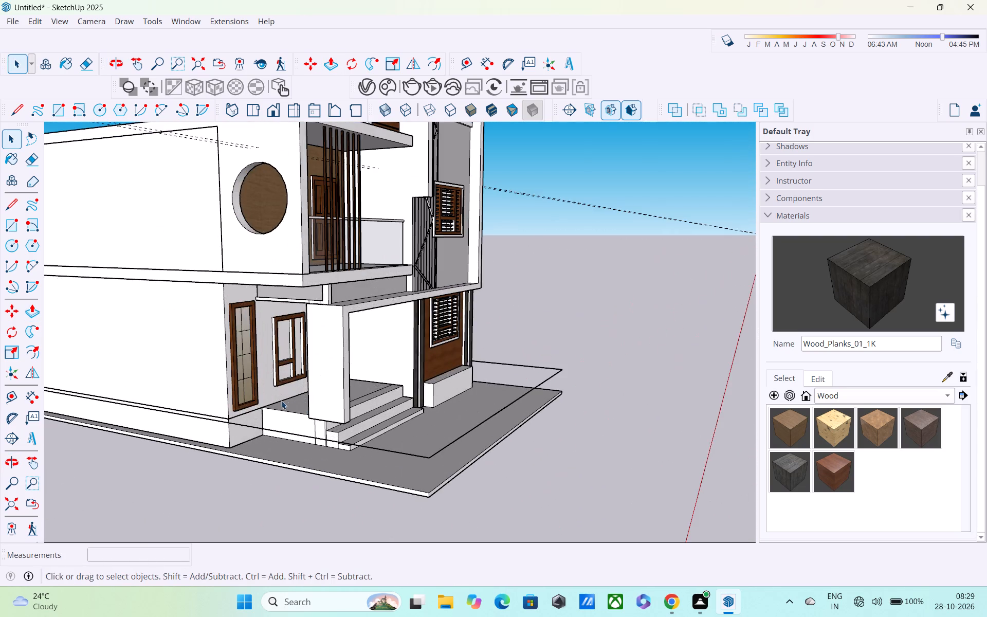
pyautogui.moveTo(268, 412); pyautogui.dragTo(127, 400, button='middle')
pyautogui.scroll(1, 127, 400)
pyautogui.press('space')
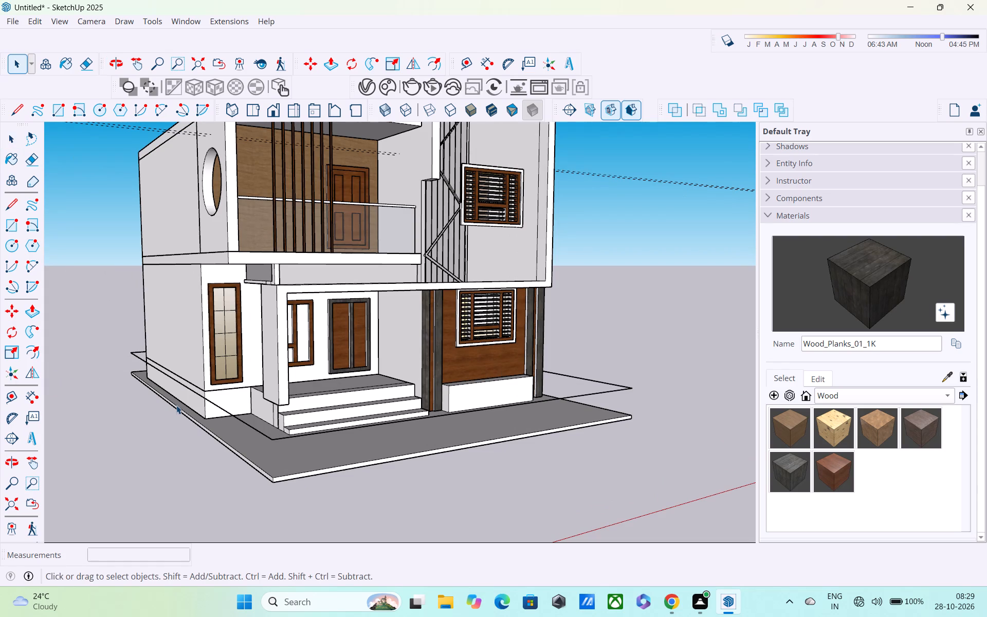
pyautogui.scroll(-12, 175, 407)
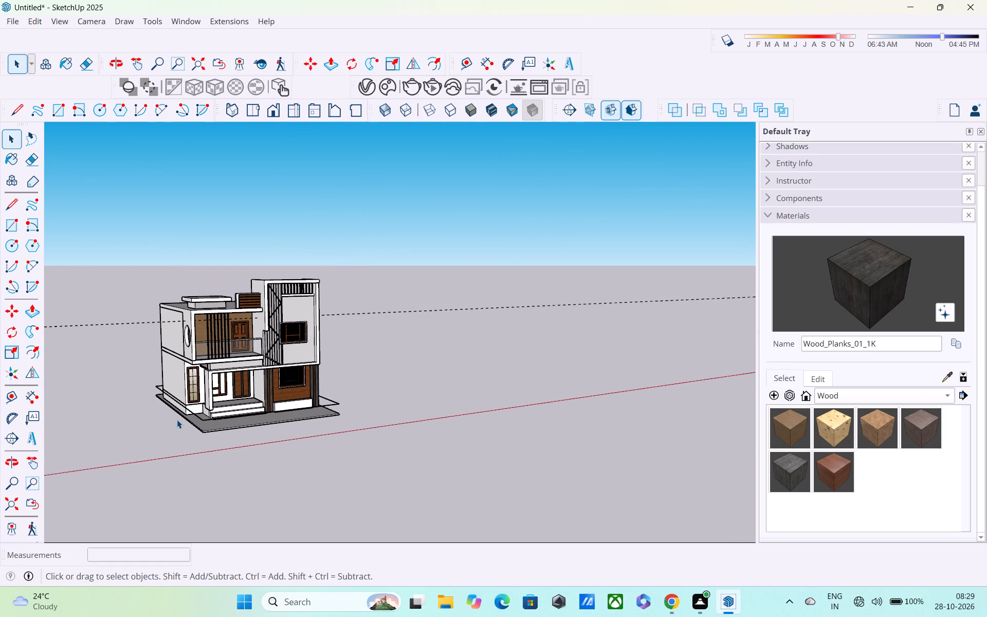
pyautogui.moveTo(239, 465); pyautogui.dragTo(156, 425, button='middle')
pyautogui.press('space')
pyautogui.click(453, 336)
pyautogui.click(447, 350)
pyautogui.scroll(1, 386, 387)
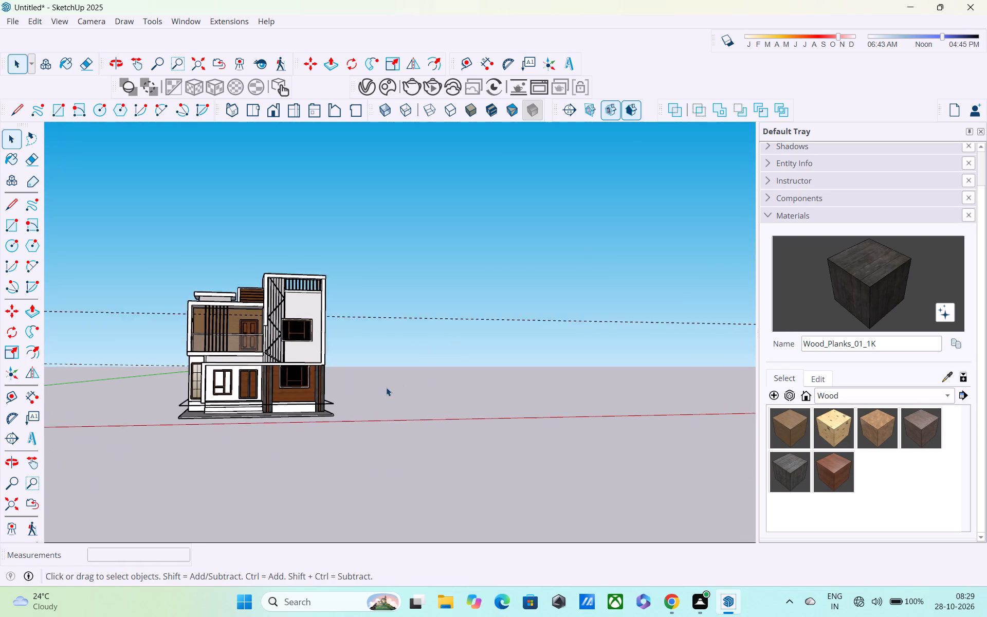
pyautogui.scroll(1, 386, 387)
pyautogui.doubleClick(377, 387)
pyautogui.click(373, 389)
pyautogui.click(158, 400)
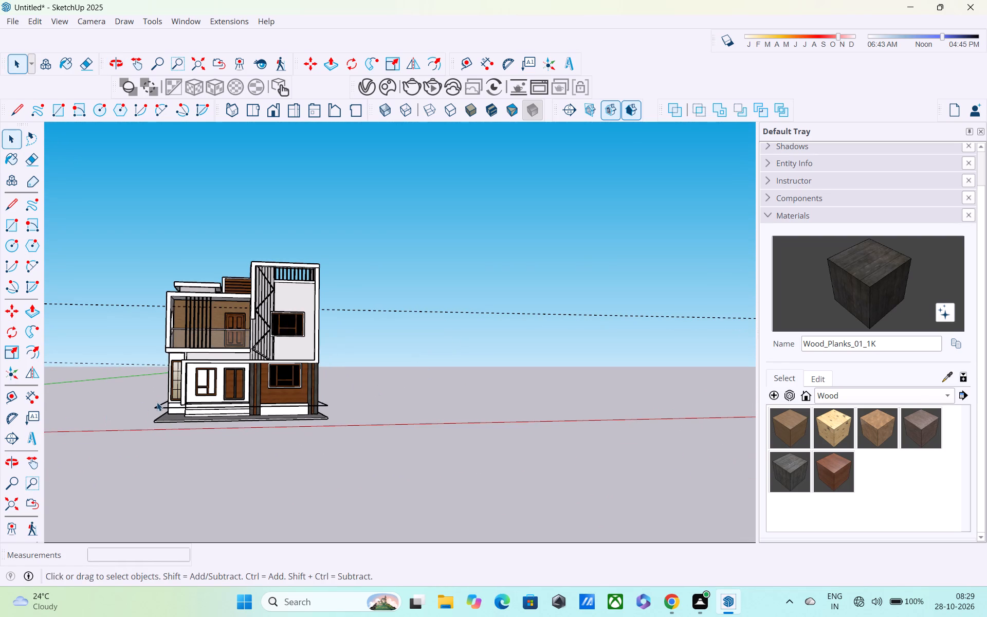
pyautogui.click(156, 407)
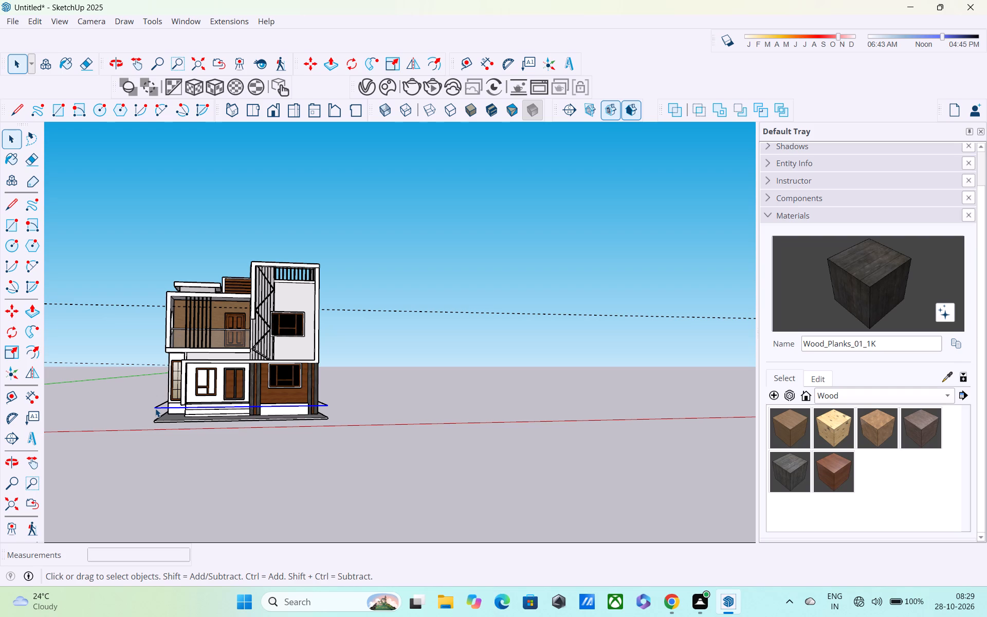
pyautogui.press('Delete')
# Delete the leftover outline edge along the house side with the round opening.
pyautogui.scroll(4, 157, 402)
pyautogui.moveTo(169, 407); pyautogui.dragTo(252, 481, button='middle')
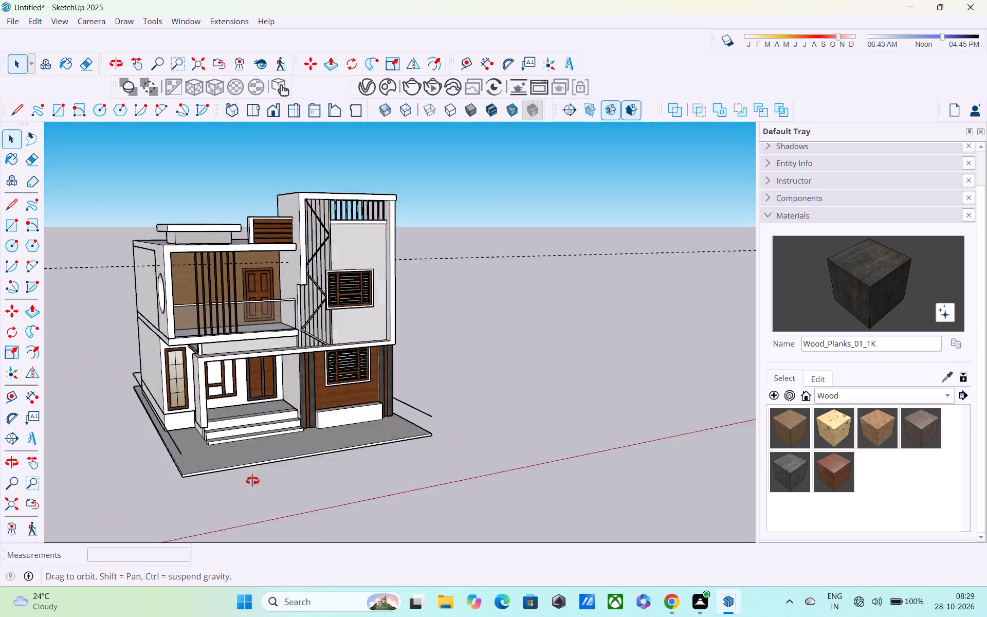
pyautogui.moveTo(252, 481); pyautogui.dragTo(377, 491, button='middle')
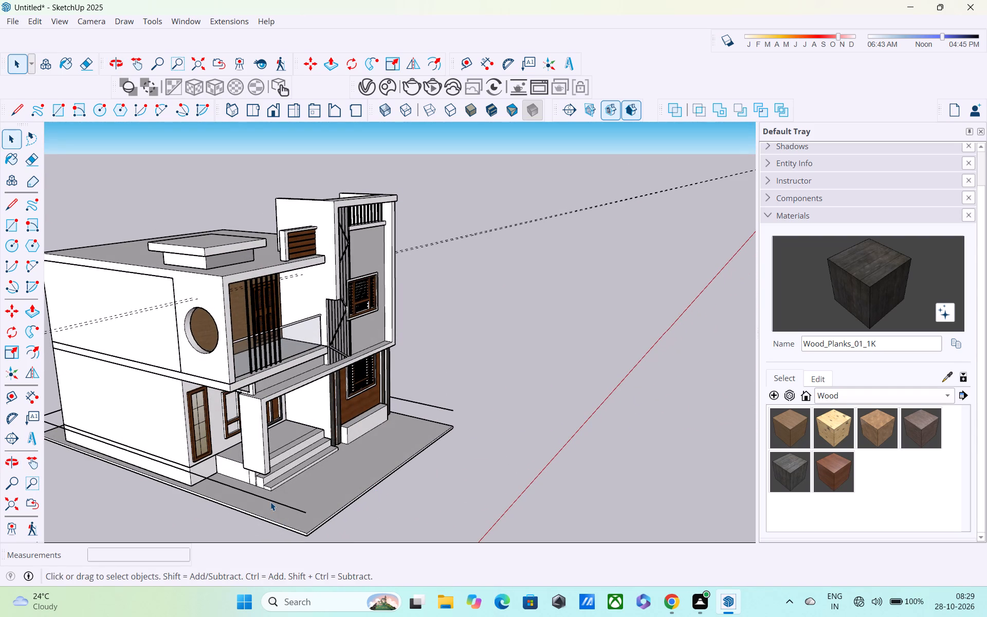
pyautogui.click(270, 502)
pyautogui.press('Delete')
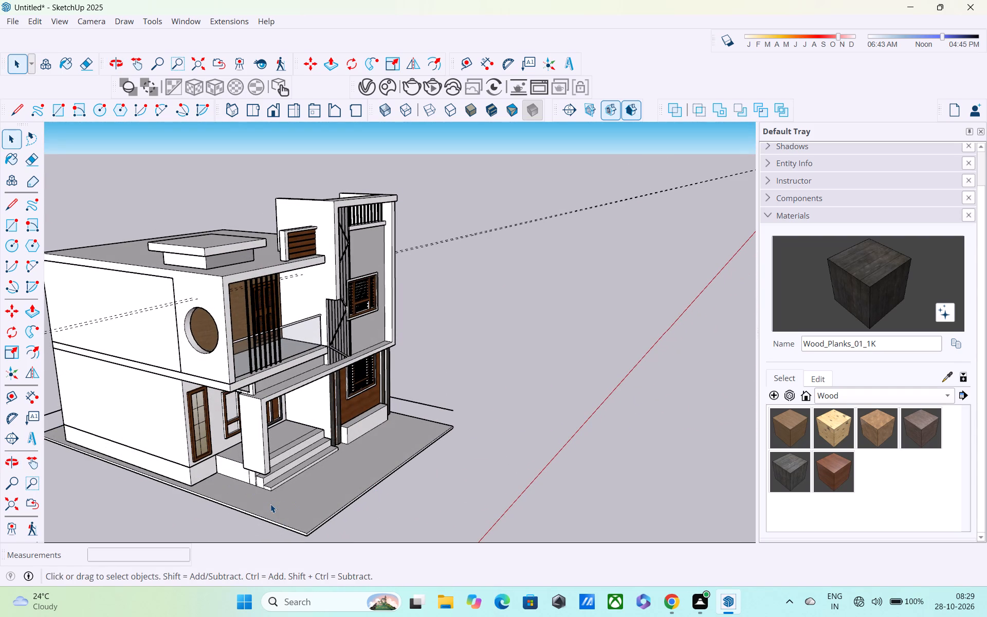
# Delete the leftover outline edge running along the opposite side of the house, beside the dark wood corner strips.
pyautogui.moveTo(275, 487); pyautogui.dragTo(73, 463, button='middle')
pyautogui.scroll(-1, 85, 463)
pyautogui.scroll(2, 329, 434)
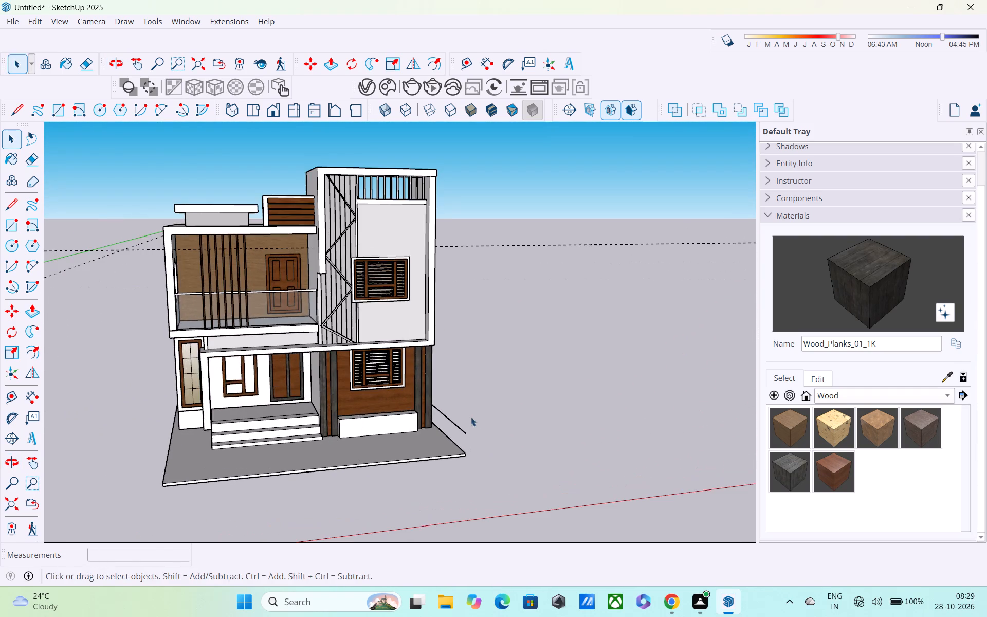
pyautogui.moveTo(477, 416); pyautogui.dragTo(274, 414, button='middle')
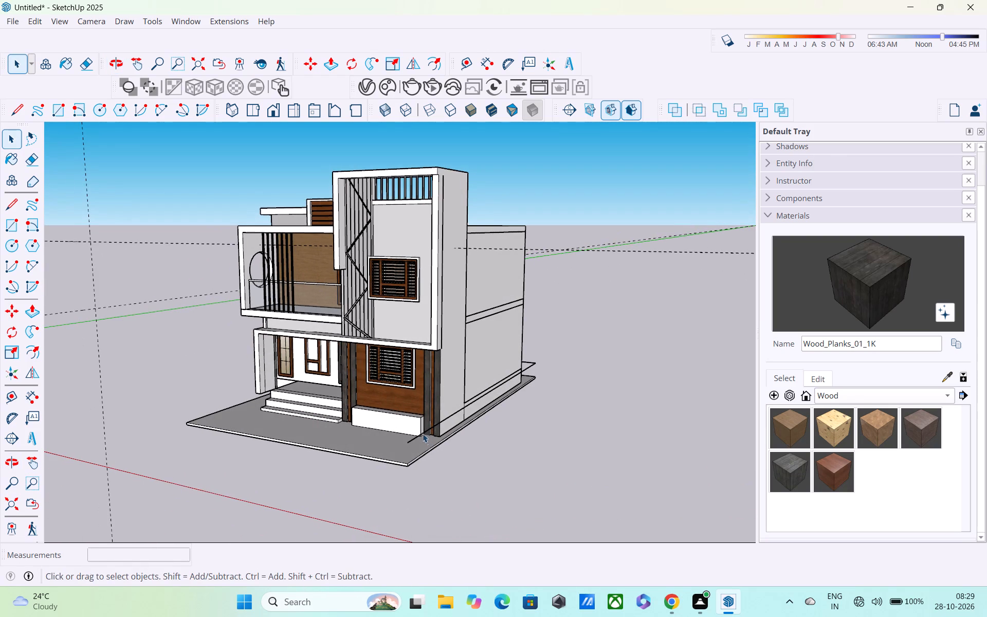
pyautogui.doubleClick(420, 431)
pyautogui.moveTo(422, 434); pyautogui.dragTo(468, 511, button='middle')
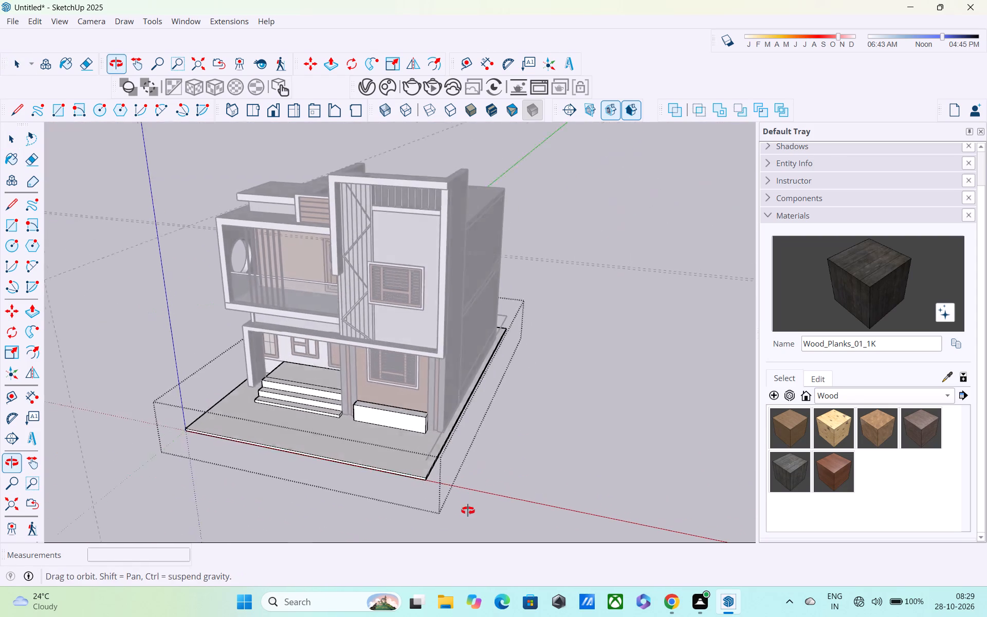
pyautogui.moveTo(468, 511); pyautogui.dragTo(470, 519, button='middle')
pyautogui.scroll(3, 452, 486)
pyautogui.click(551, 462)
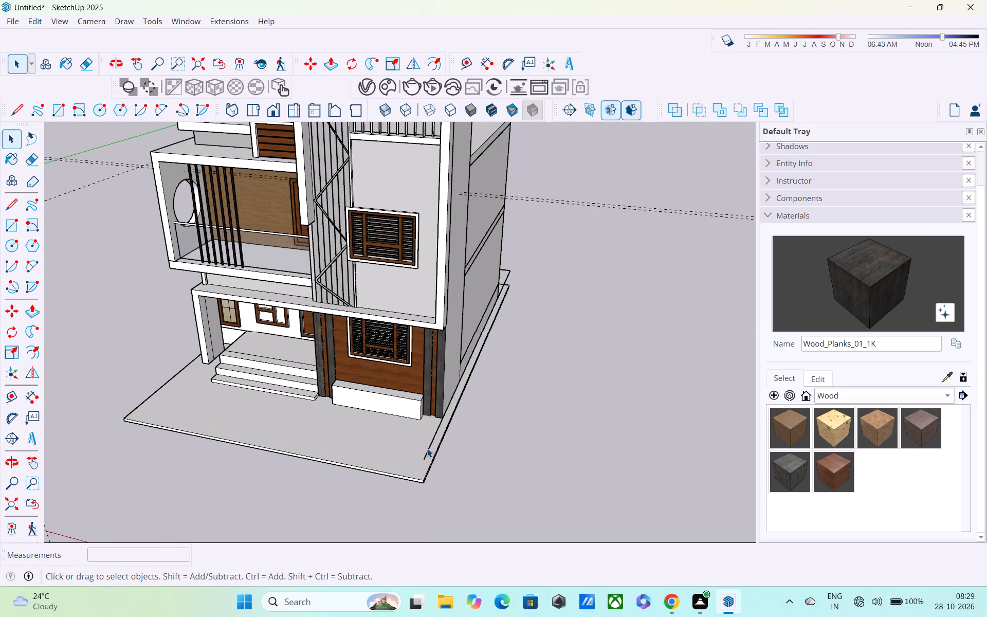
pyautogui.click(428, 451)
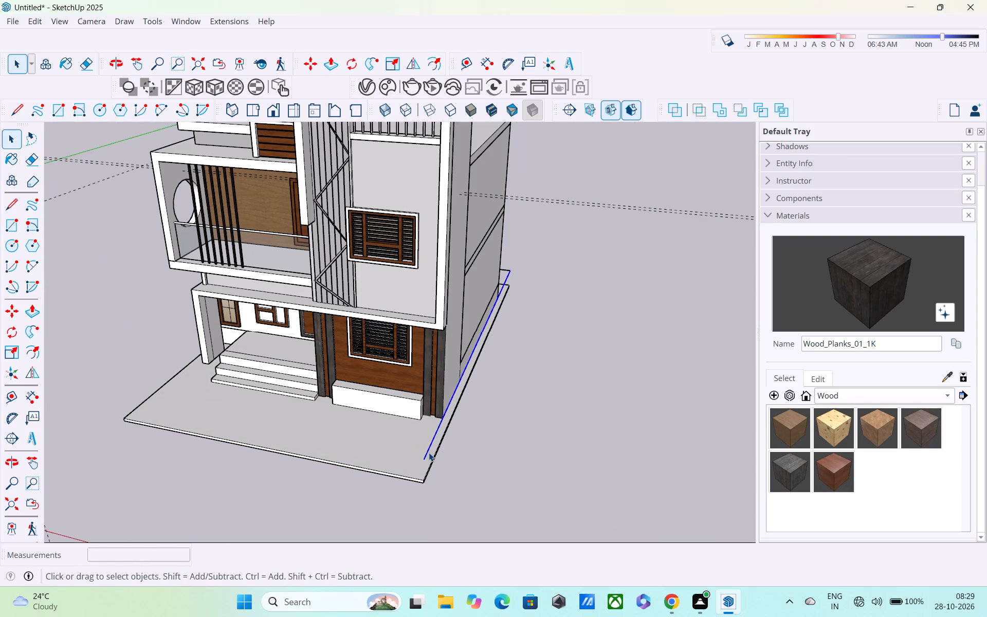
pyautogui.press('Pause')
pyautogui.press('Delete')
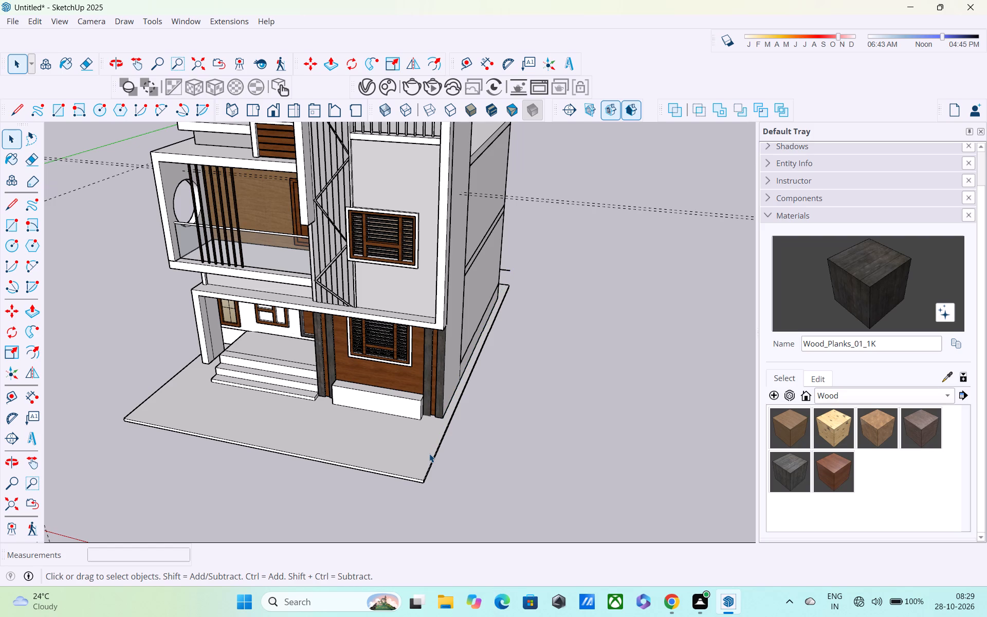
# Delete the remaining leftover outline edge behind the house at the rear of the plinth.
pyautogui.scroll(4, 398, 452)
pyautogui.moveTo(392, 456); pyautogui.dragTo(176, 457, button='middle')
pyautogui.scroll(-3, 317, 421)
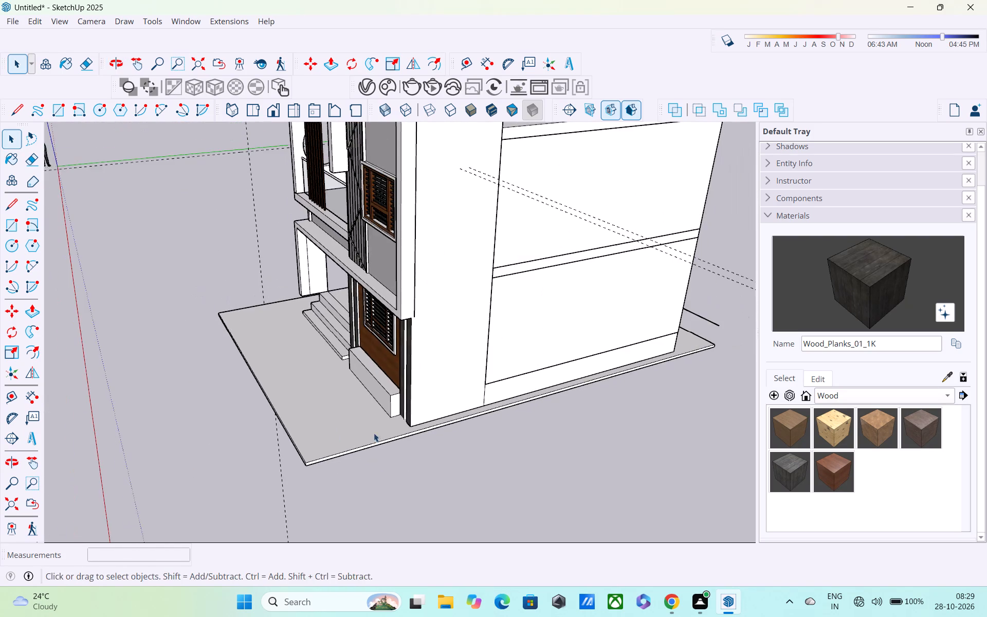
pyautogui.keyDown('shift'); pyautogui.moveTo(491, 424); pyautogui.dragTo(221, 425, button='middle'); pyautogui.keyUp('shift')
pyautogui.moveTo(459, 343); pyautogui.dragTo(271, 334, button='middle')
pyautogui.scroll(1, 282, 334)
pyautogui.scroll(2, 569, 347)
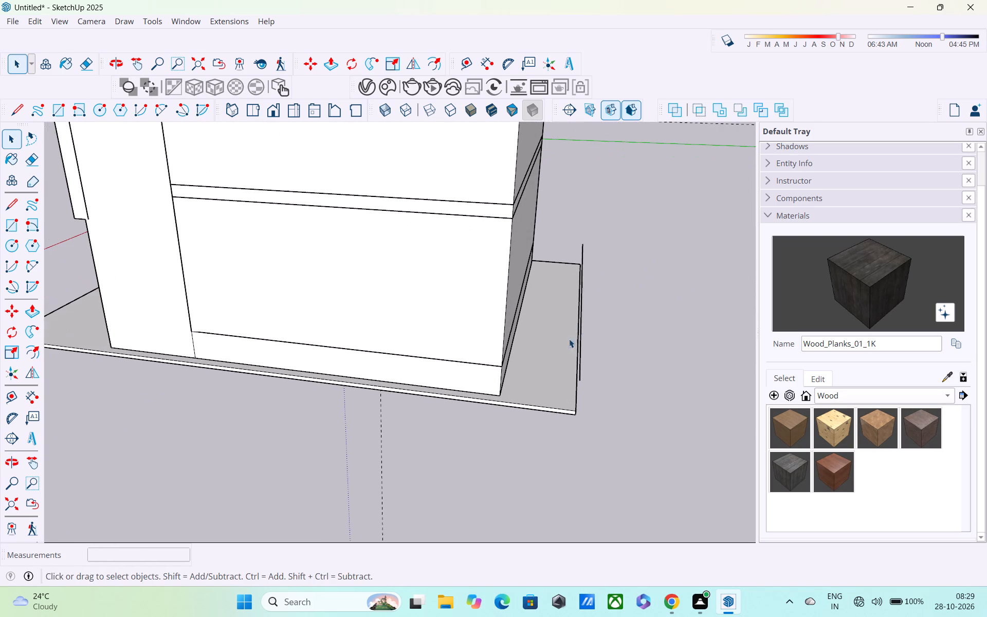
pyautogui.click(581, 322)
pyautogui.press('Delete')
# Open the base group and Push/Pull the front face of the ledge below the ground-floor window outward about 8 1/2".
pyautogui.scroll(-1, 377, 339)
pyautogui.moveTo(379, 341); pyautogui.dragTo(652, 306, button='middle')
pyautogui.scroll(-3, 346, 336)
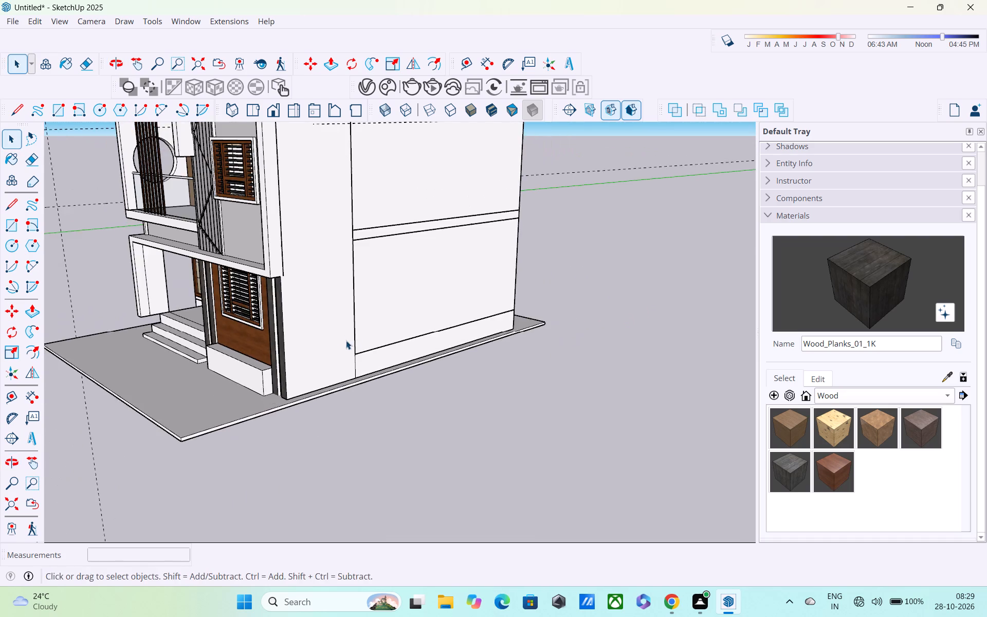
pyautogui.moveTo(296, 358); pyautogui.dragTo(481, 317, button='middle')
pyautogui.scroll(4, 293, 407)
pyautogui.doubleClick(279, 389)
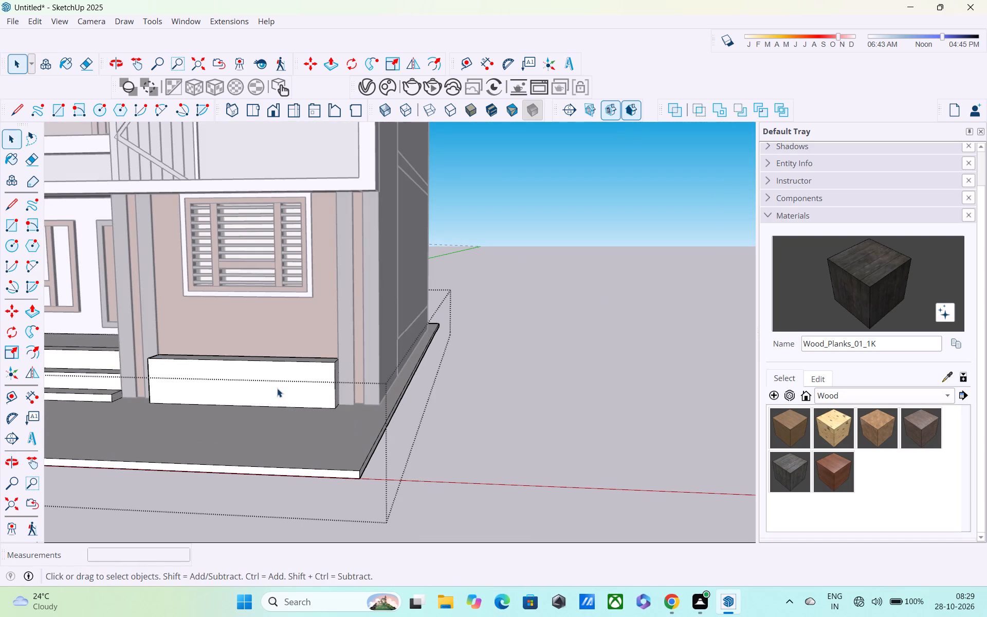
pyautogui.press('p')
pyautogui.click(270, 373)
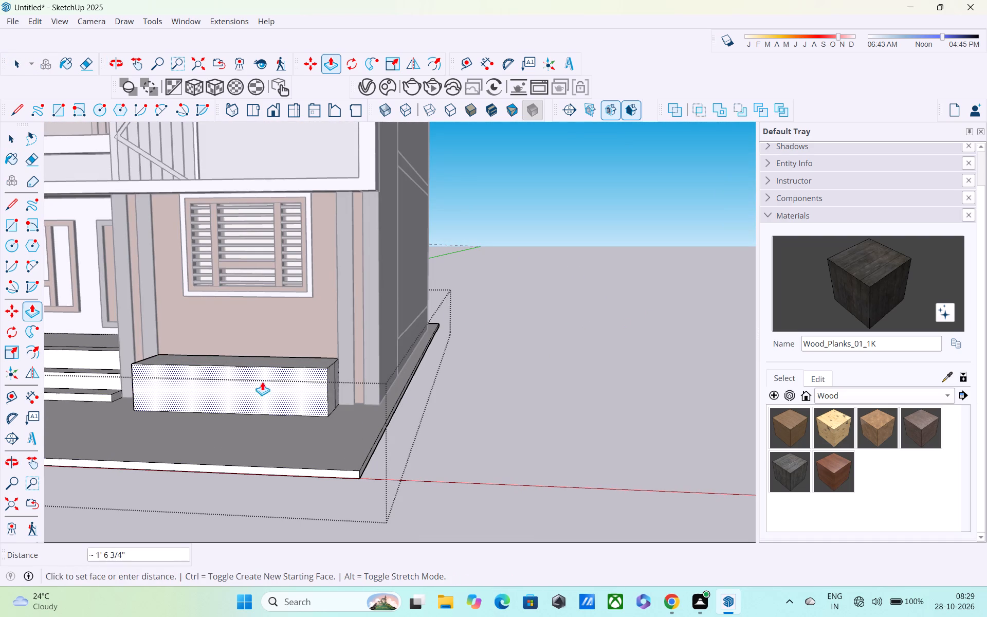
pyautogui.click(266, 377)
# Push/Pull the top face of the window ledge down about 9 1/16".
pyautogui.moveTo(278, 374); pyautogui.dragTo(302, 502, button='middle')
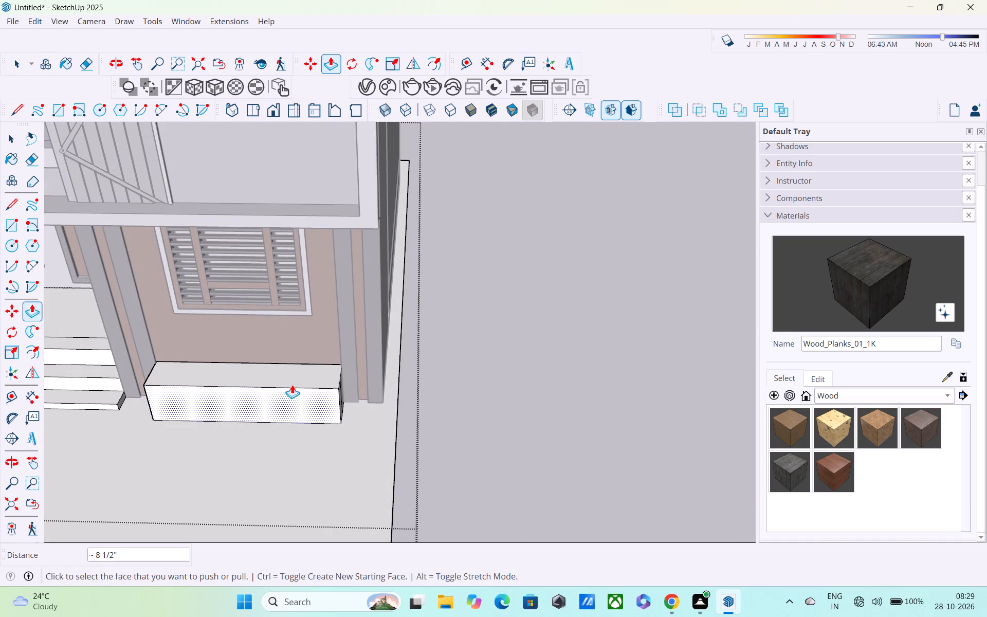
pyautogui.click(290, 378)
pyautogui.click(290, 390)
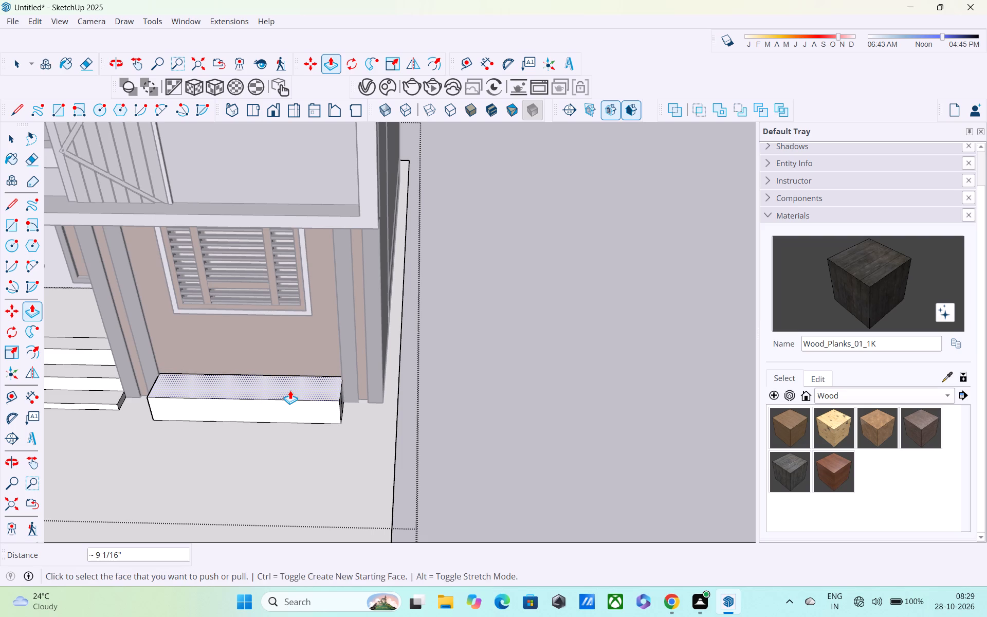
pyautogui.moveTo(290, 390); pyautogui.dragTo(300, 444, button='middle')
pyautogui.press('space')
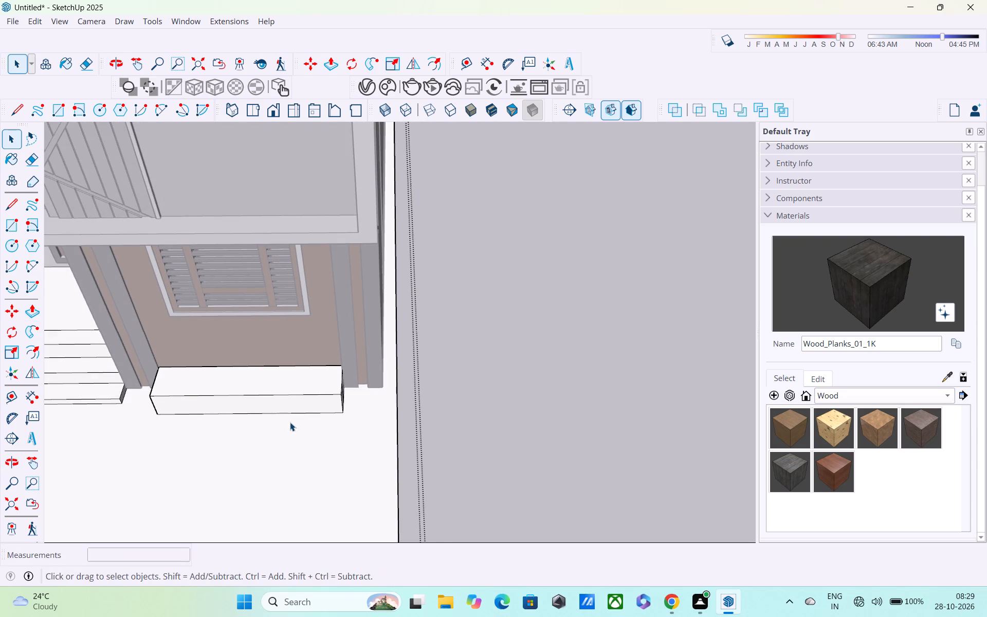
# Offset the outline of the window ledge's top face slightly inward to form a thin border.
pyautogui.press('f')
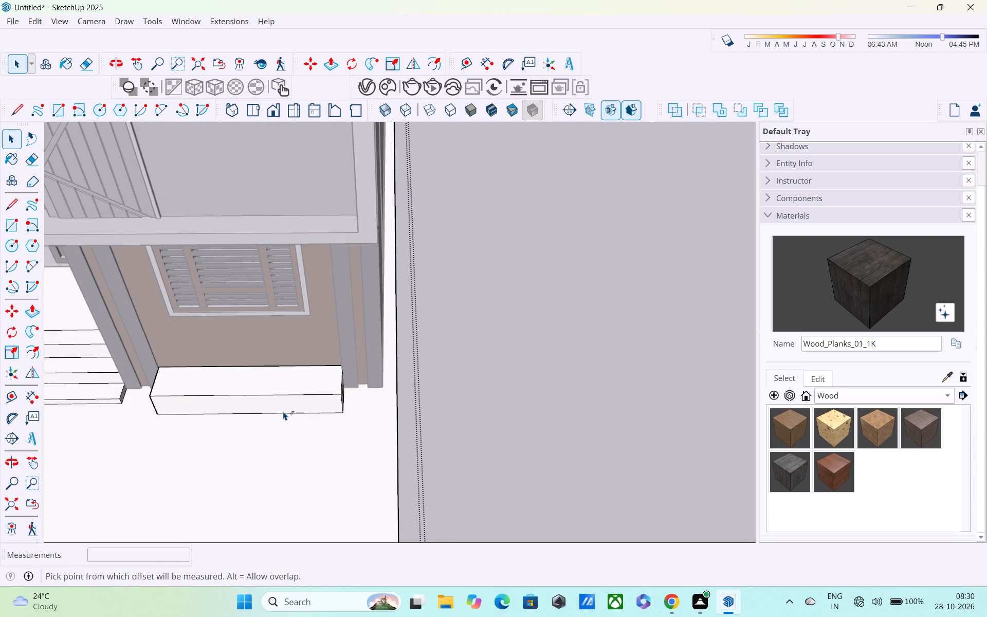
pyautogui.click(203, 386)
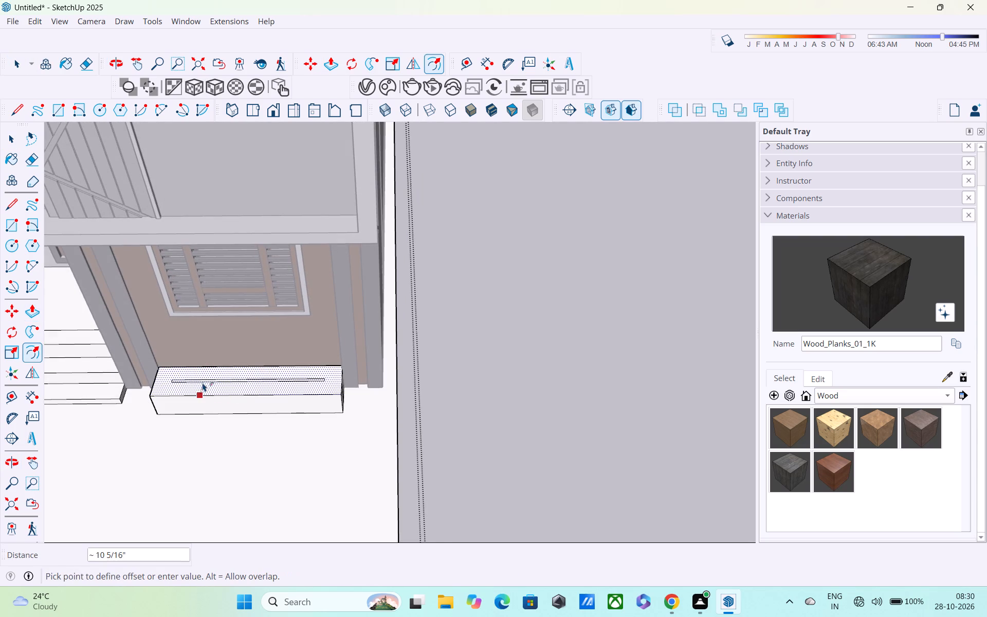
pyautogui.click(202, 393)
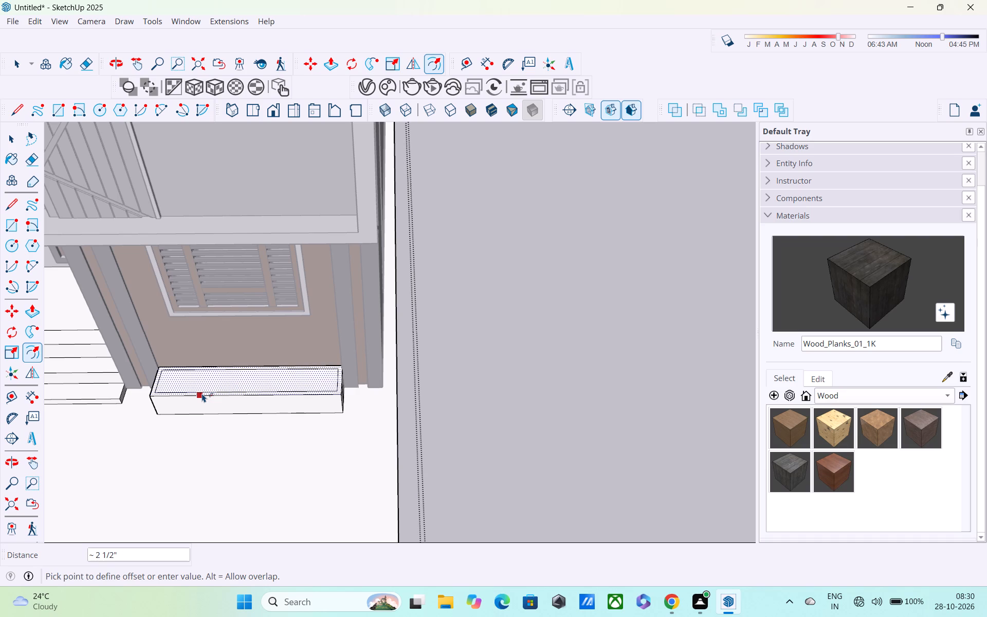
pyautogui.scroll(6, 241, 404)
pyautogui.moveTo(227, 397); pyautogui.dragTo(226, 470, button='middle')
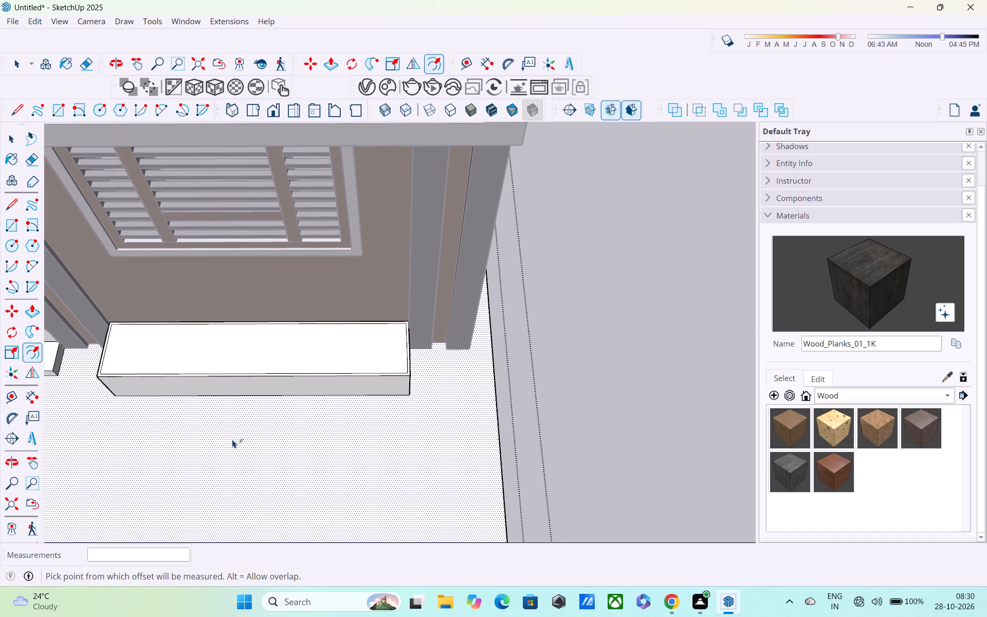
# Push/Pull the inner top face of the window ledge down about 1' 5 3/16" to hollow it into a planter box, then exit the base group.
pyautogui.press('p')
pyautogui.press('space')
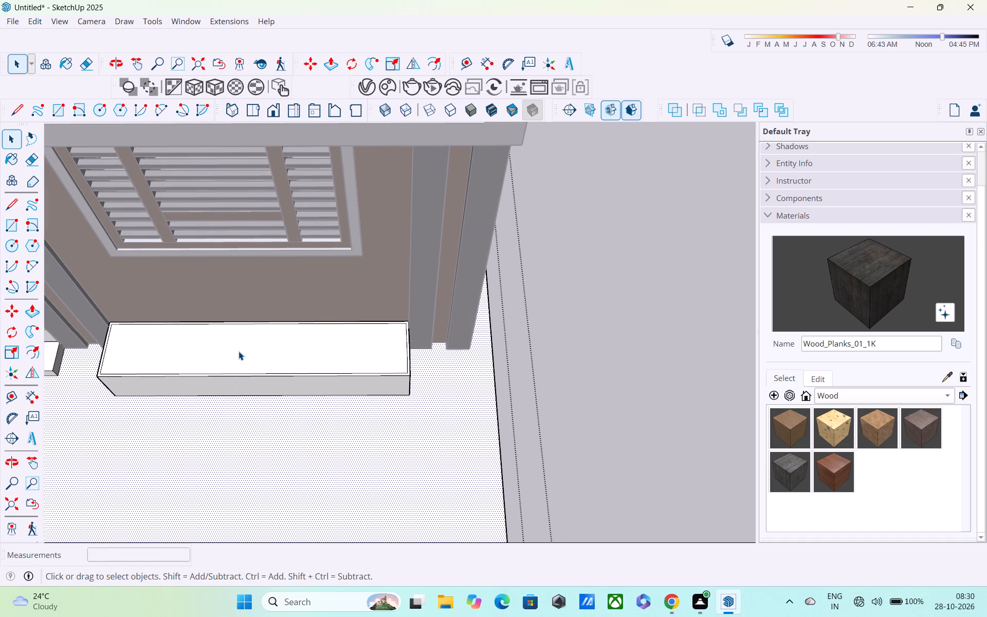
pyautogui.click(239, 351)
pyautogui.scroll(4, 231, 359)
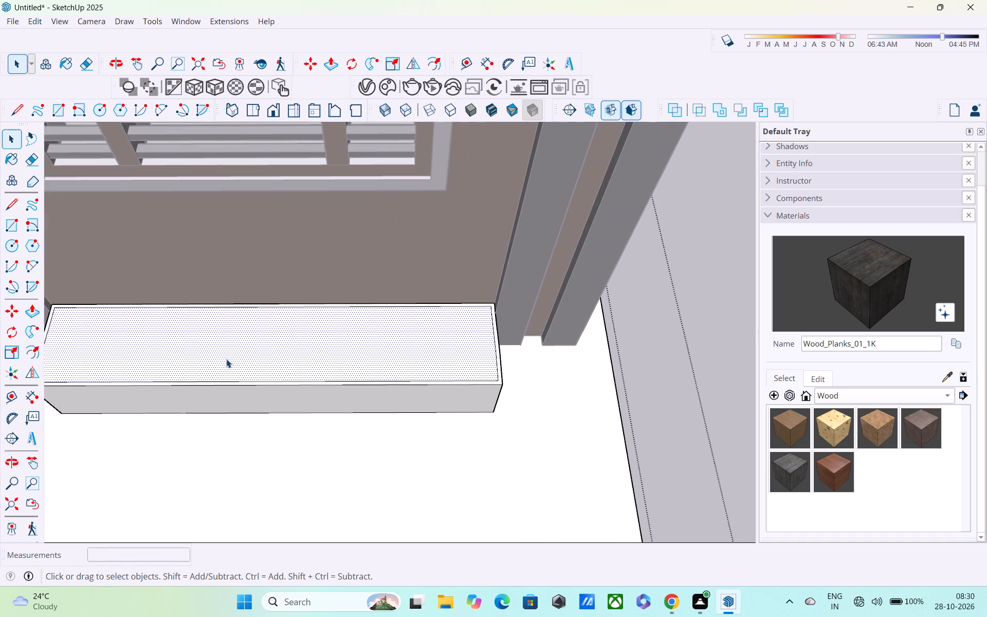
pyautogui.press('p')
pyautogui.click(225, 351)
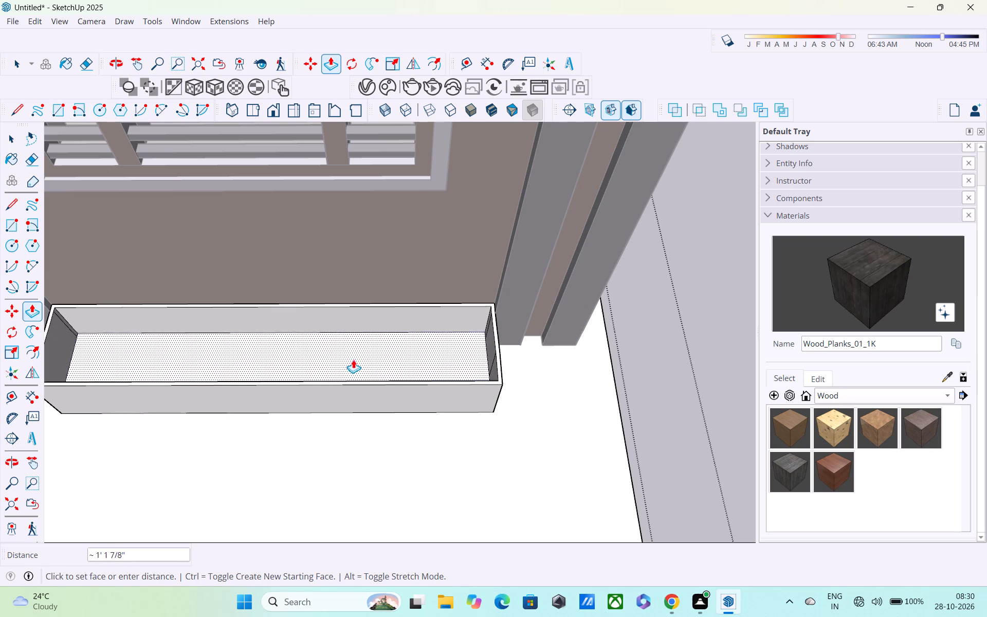
pyautogui.click(275, 368)
pyautogui.moveTo(277, 373); pyautogui.dragTo(284, 297, button='middle')
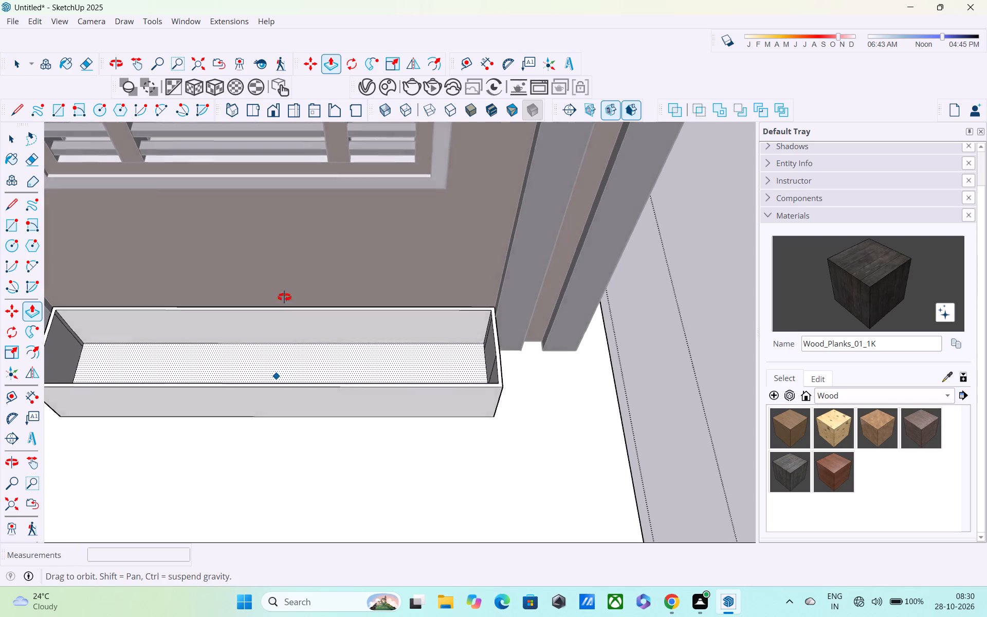
pyautogui.moveTo(284, 297); pyautogui.dragTo(297, 229, button='middle')
pyautogui.scroll(-4, 296, 246)
pyautogui.keyDown('shift'); pyautogui.moveTo(290, 345); pyautogui.dragTo(341, 276, button='middle'); pyautogui.keyUp('shift')
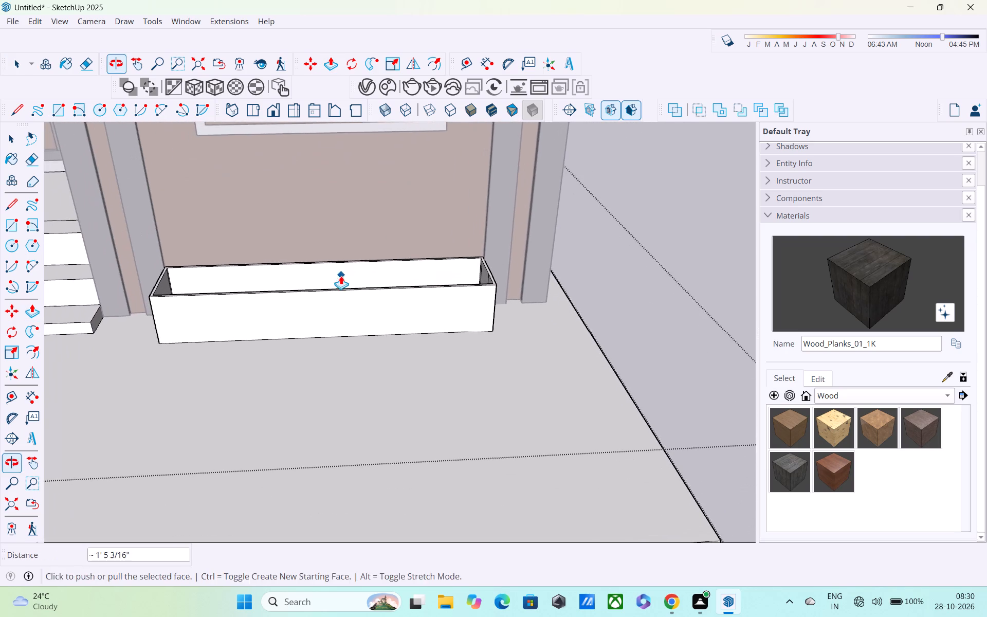
pyautogui.scroll(-1, 340, 281)
pyautogui.moveTo(337, 300); pyautogui.dragTo(169, 348, button='middle')
pyautogui.press('space')
pyautogui.click(657, 340)
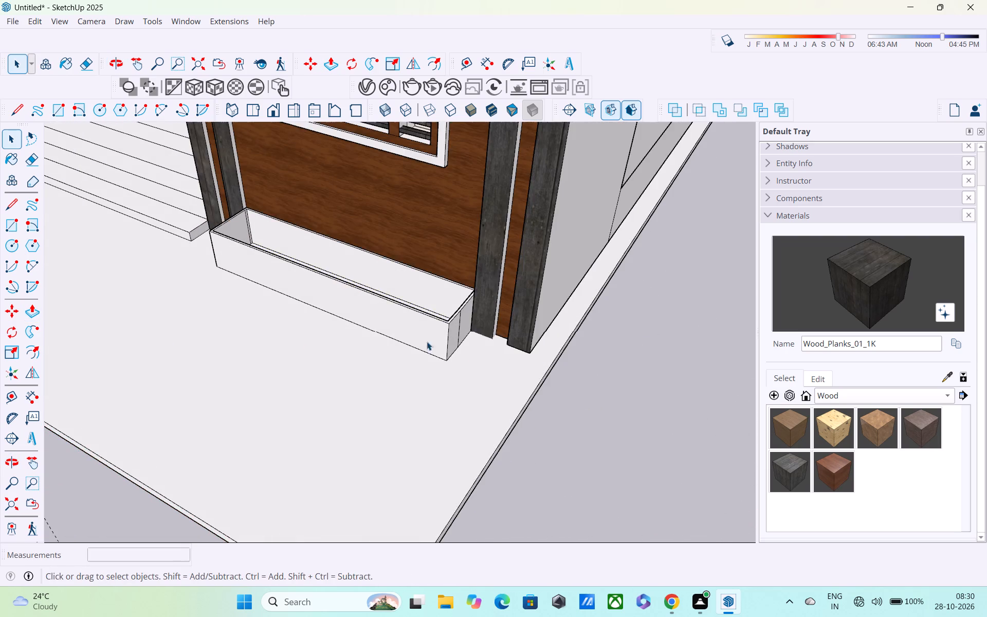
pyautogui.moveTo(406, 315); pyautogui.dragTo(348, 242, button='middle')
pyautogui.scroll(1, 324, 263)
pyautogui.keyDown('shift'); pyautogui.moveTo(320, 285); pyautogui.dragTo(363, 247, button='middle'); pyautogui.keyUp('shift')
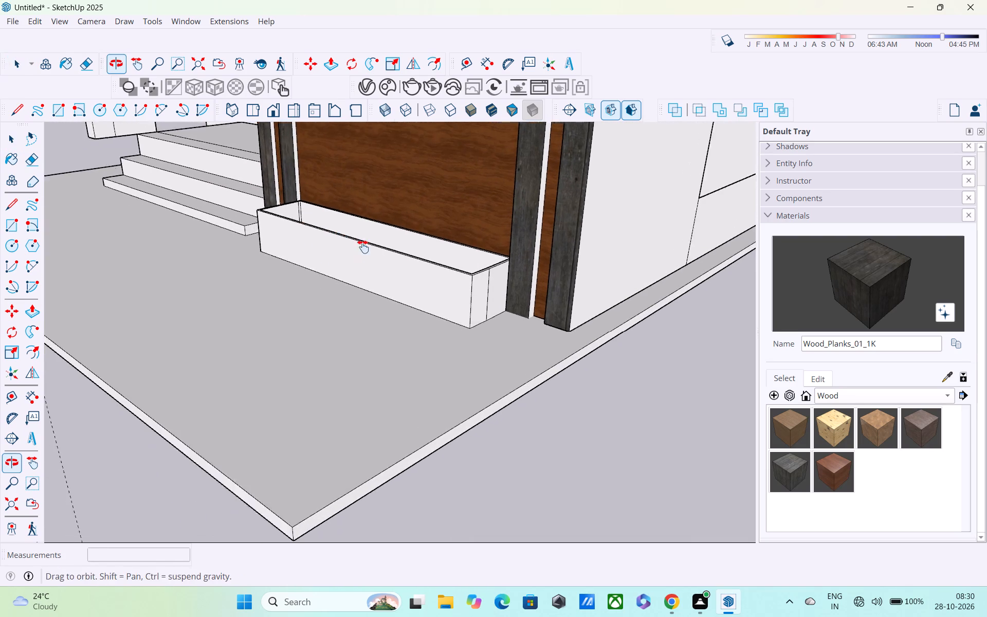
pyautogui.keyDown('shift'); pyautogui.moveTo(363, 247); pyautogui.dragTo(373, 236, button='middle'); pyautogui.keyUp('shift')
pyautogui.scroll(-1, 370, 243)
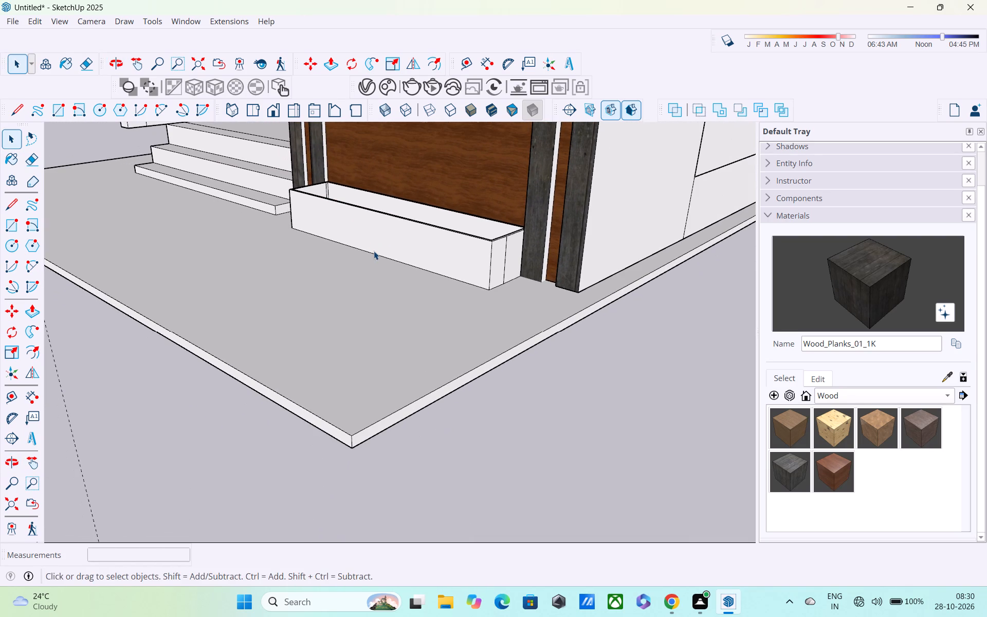
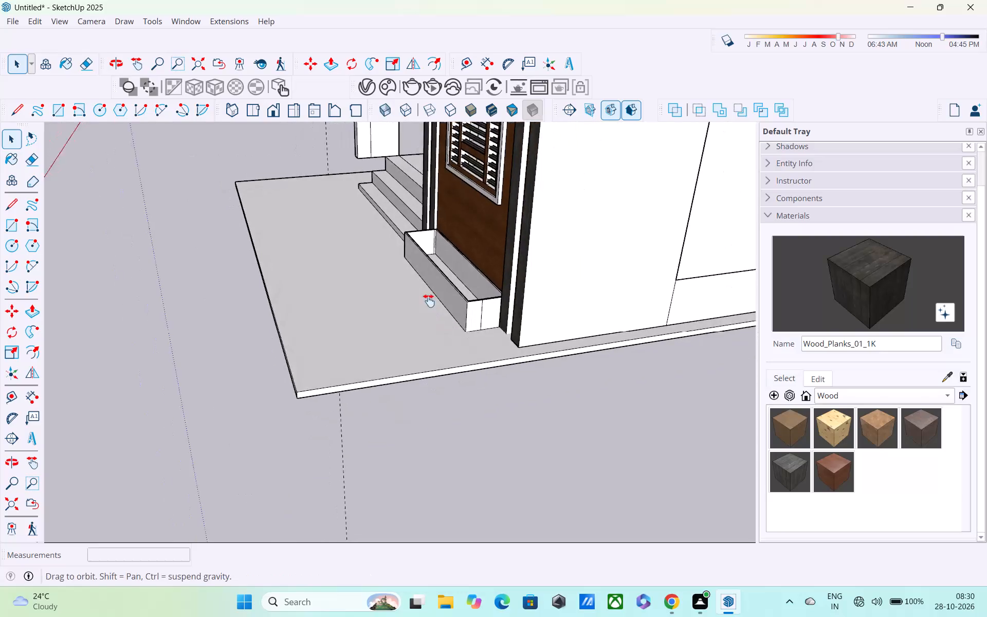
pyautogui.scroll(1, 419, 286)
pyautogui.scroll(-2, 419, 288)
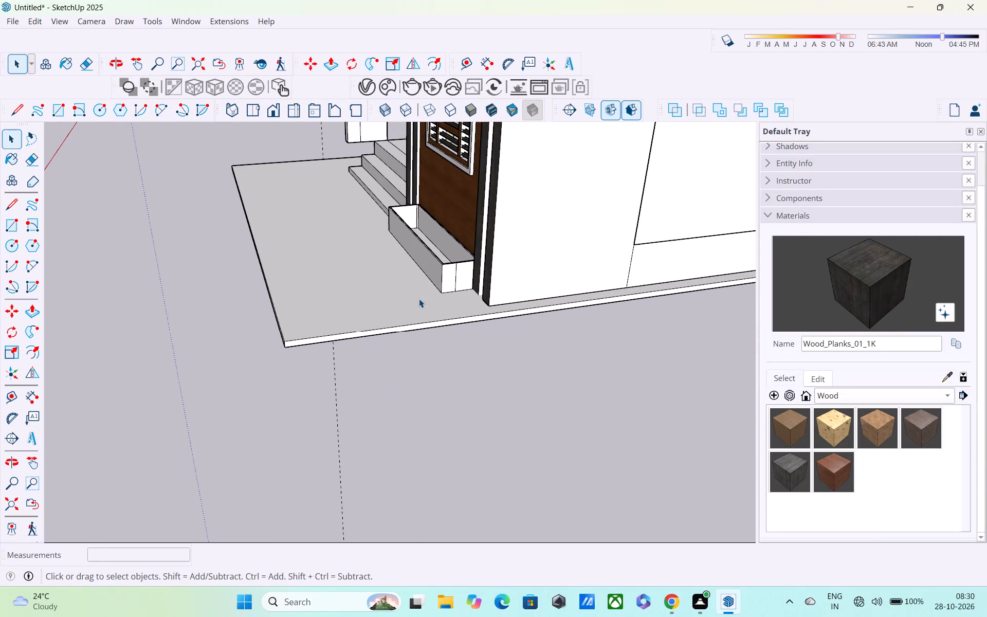
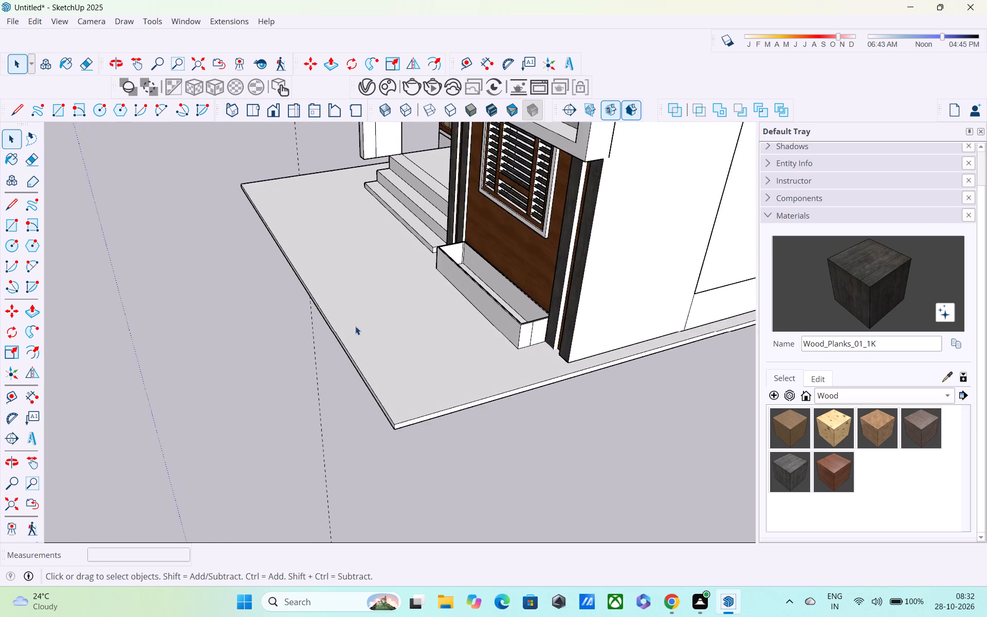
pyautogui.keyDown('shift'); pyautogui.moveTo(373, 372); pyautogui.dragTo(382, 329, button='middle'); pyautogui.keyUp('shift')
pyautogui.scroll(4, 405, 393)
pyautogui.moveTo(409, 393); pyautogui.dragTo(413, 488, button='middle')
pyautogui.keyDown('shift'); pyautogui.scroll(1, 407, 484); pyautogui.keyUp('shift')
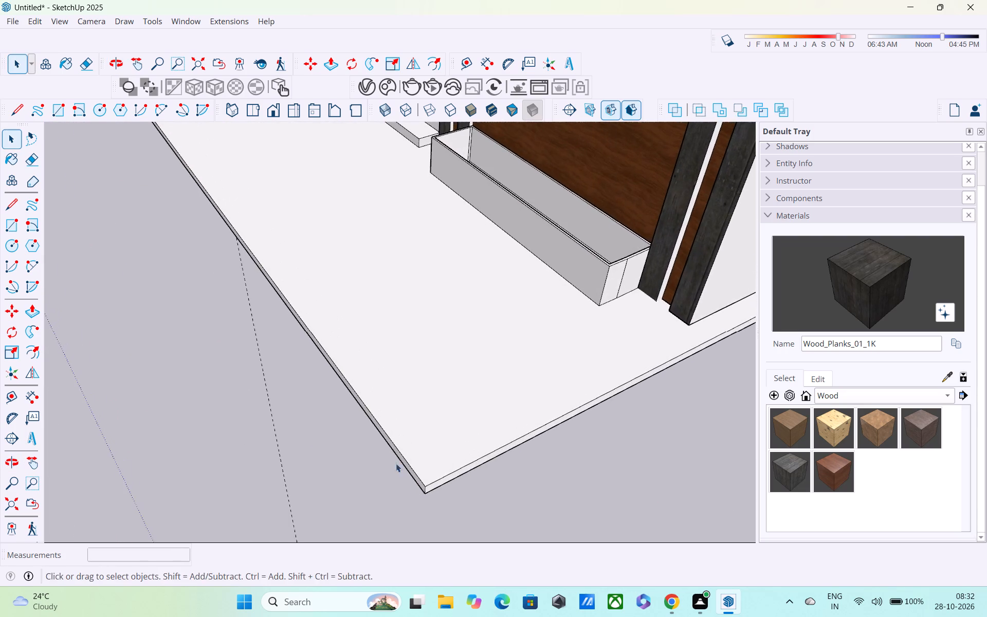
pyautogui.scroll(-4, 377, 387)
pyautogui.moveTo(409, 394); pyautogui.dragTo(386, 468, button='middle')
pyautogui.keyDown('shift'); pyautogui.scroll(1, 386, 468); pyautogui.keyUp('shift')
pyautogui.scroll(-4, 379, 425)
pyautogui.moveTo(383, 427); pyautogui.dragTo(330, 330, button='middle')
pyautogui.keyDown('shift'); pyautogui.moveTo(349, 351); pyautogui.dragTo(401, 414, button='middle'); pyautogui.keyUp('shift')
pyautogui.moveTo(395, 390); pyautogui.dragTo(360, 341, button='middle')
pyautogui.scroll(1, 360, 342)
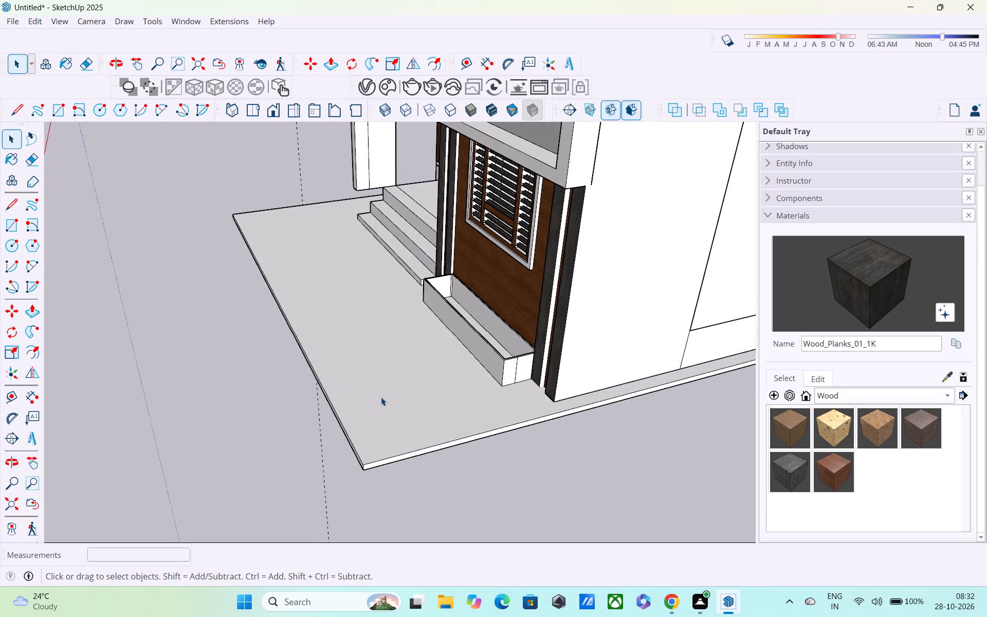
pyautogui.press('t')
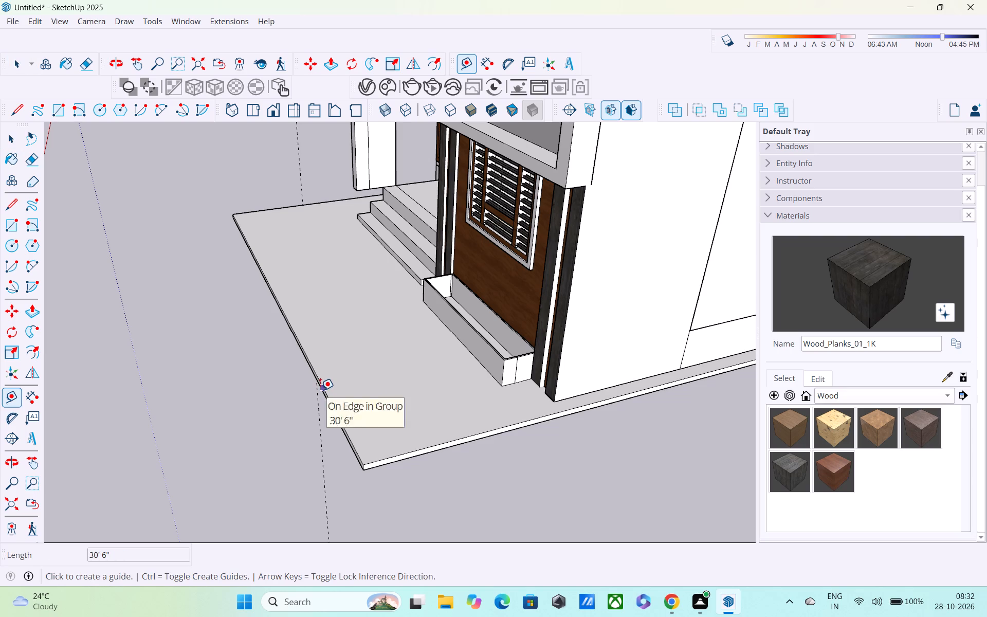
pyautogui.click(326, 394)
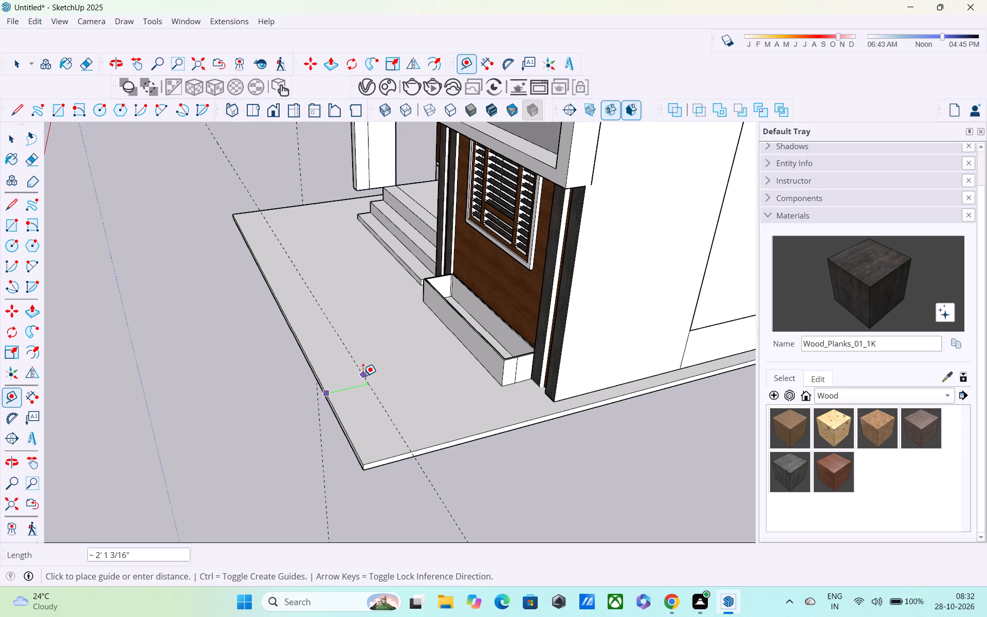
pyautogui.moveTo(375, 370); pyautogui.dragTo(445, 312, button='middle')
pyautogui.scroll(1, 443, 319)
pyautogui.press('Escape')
# Delete the stray vertical edge on the face of the porch column beside the entrance steps.
pyautogui.moveTo(340, 262); pyautogui.dragTo(354, 203, button='middle')
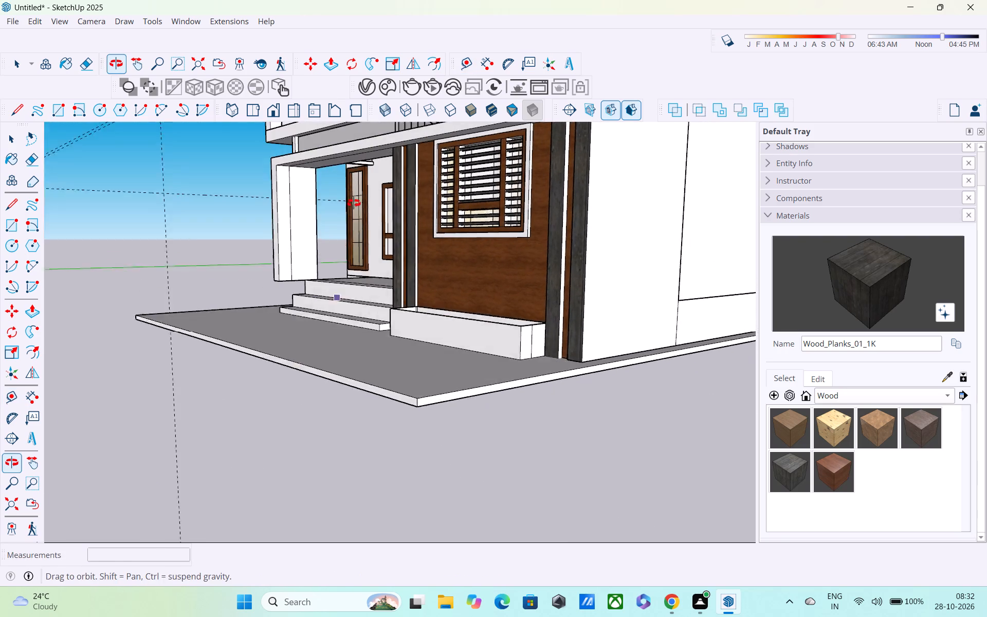
pyautogui.moveTo(354, 203); pyautogui.dragTo(356, 201, button='middle')
pyautogui.scroll(4, 260, 275)
pyautogui.press('space')
pyautogui.click(318, 273)
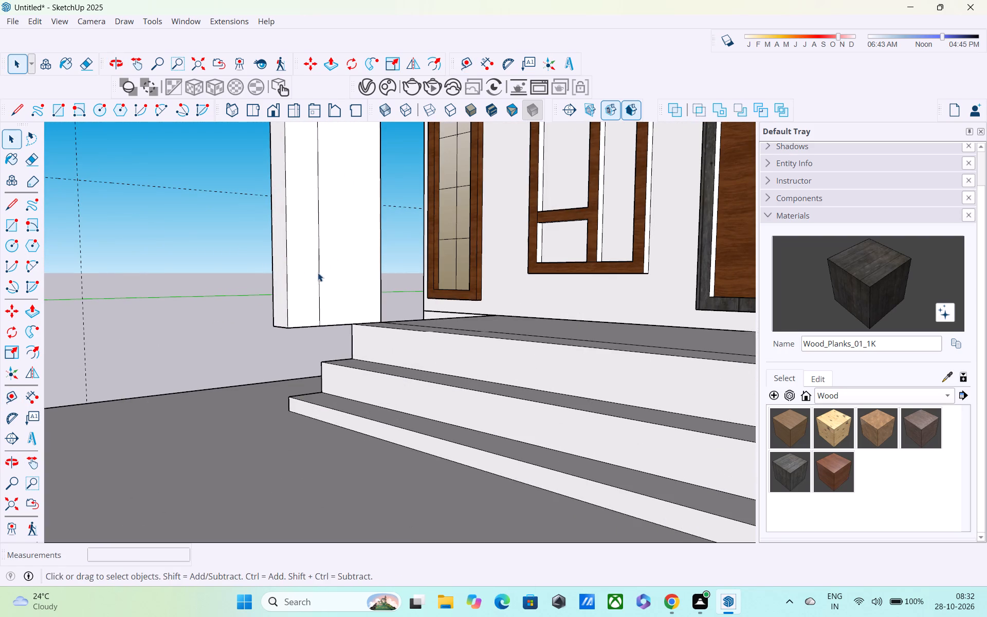
pyautogui.press('Delete')
# Open the base group and delete the three leftover vertical edges on the side of the porch base beneath the column.
pyautogui.moveTo(317, 291); pyautogui.dragTo(455, 222, button='middle')
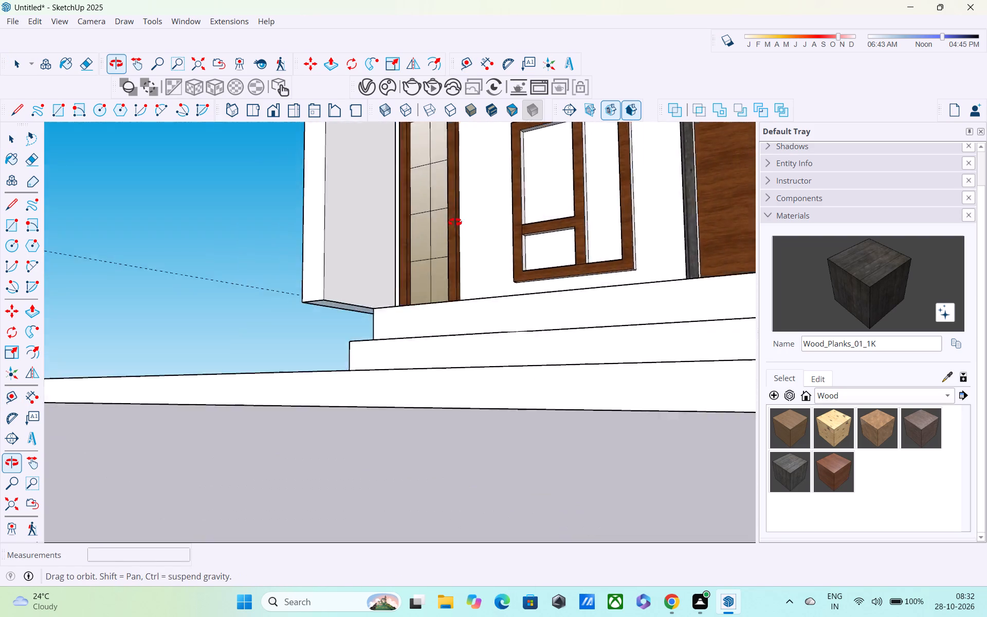
pyautogui.moveTo(455, 222); pyautogui.dragTo(557, 298, button='middle')
pyautogui.scroll(1, 413, 385)
pyautogui.moveTo(414, 359); pyautogui.dragTo(445, 324, button='middle')
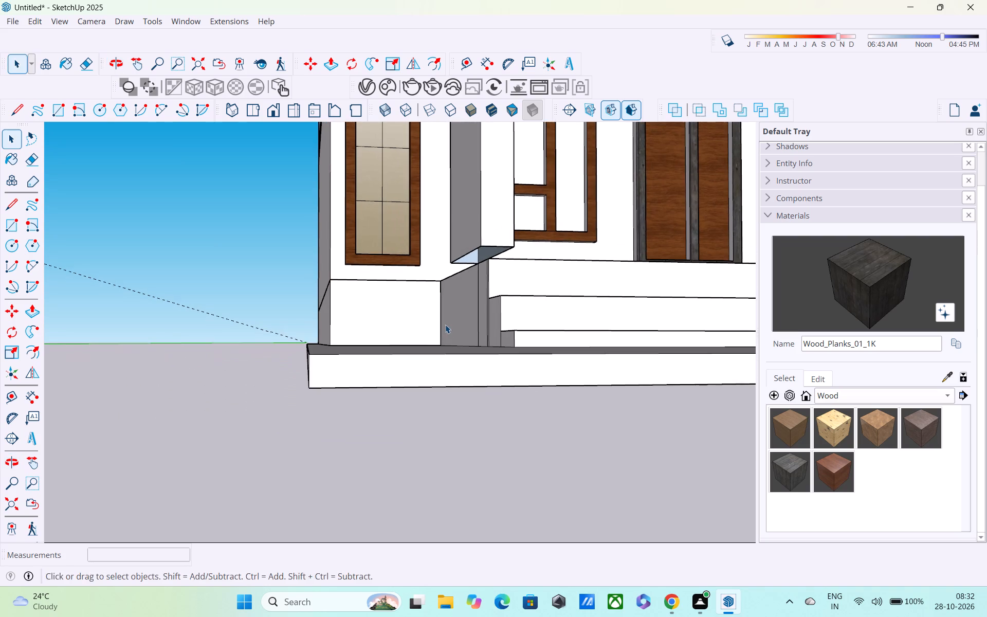
pyautogui.keyDown('shift'); pyautogui.moveTo(447, 332); pyautogui.dragTo(455, 416, button='middle'); pyautogui.keyUp('shift')
pyautogui.scroll(3, 478, 352)
pyautogui.moveTo(494, 352); pyautogui.dragTo(539, 306, button='middle')
pyautogui.scroll(1, 530, 311)
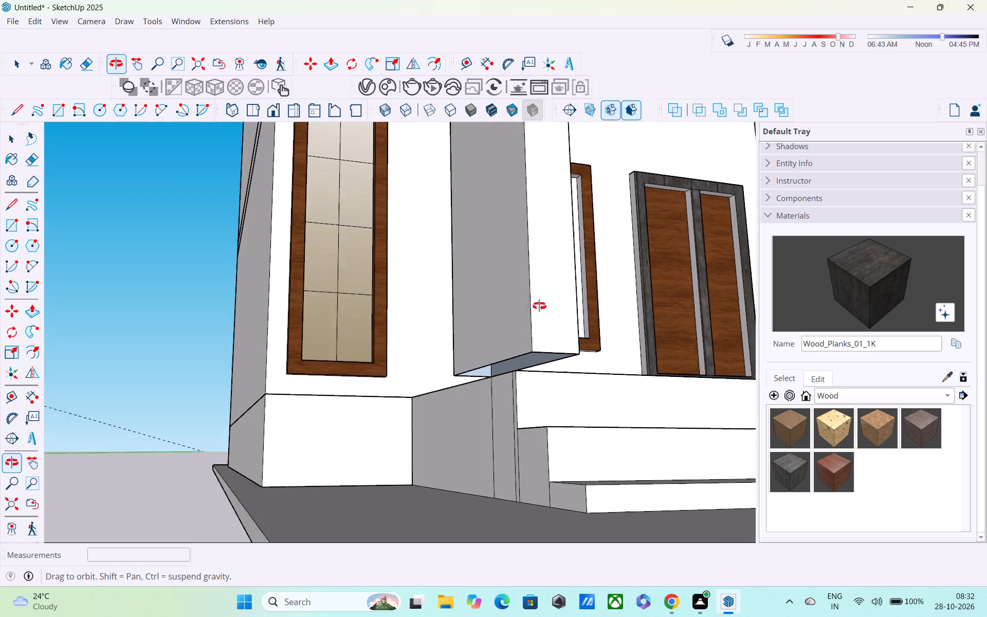
pyautogui.moveTo(539, 306); pyautogui.dragTo(543, 302, button='middle')
pyautogui.keyDown('shift'); pyautogui.scroll(4, 525, 380); pyautogui.keyUp('shift')
pyautogui.keyDown('shift'); pyautogui.click(478, 434); pyautogui.keyUp('shift')
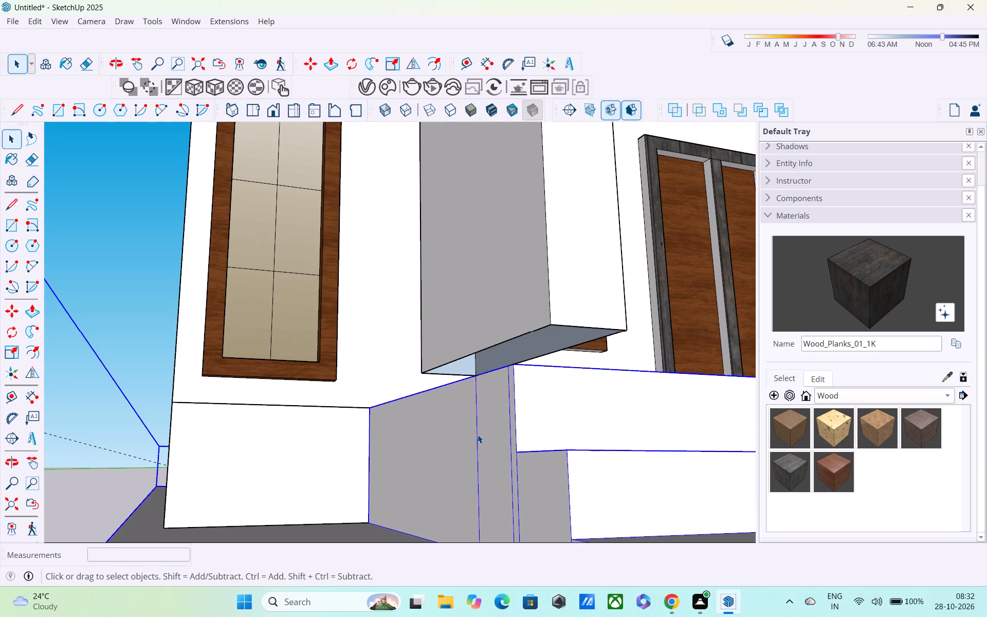
pyautogui.doubleClick(476, 433)
pyautogui.click(477, 443)
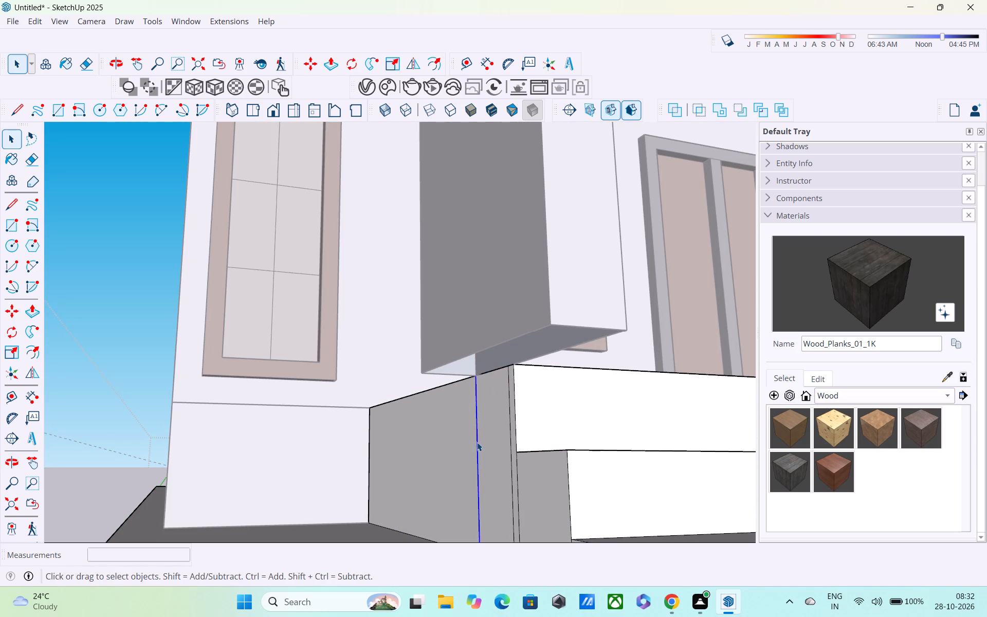
pyautogui.press('Delete')
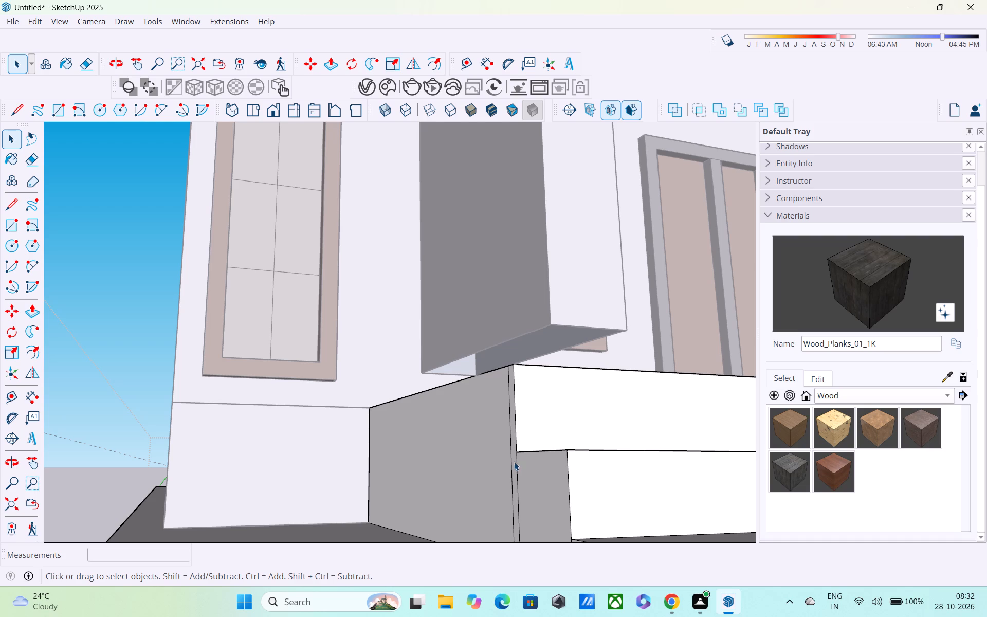
pyautogui.click(514, 462)
pyautogui.click(516, 472)
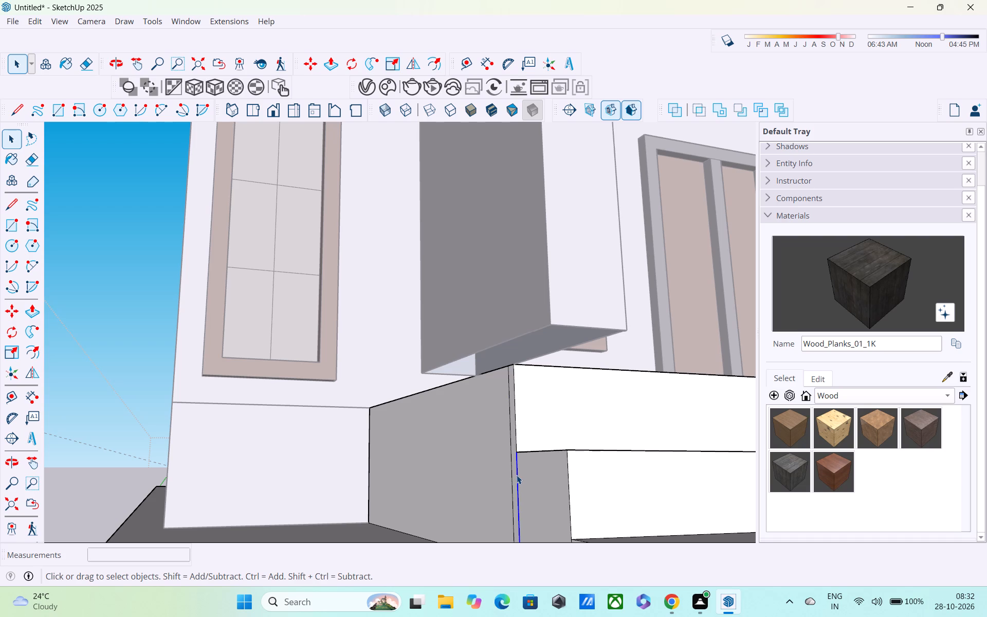
pyautogui.press('Delete')
pyautogui.click(511, 465)
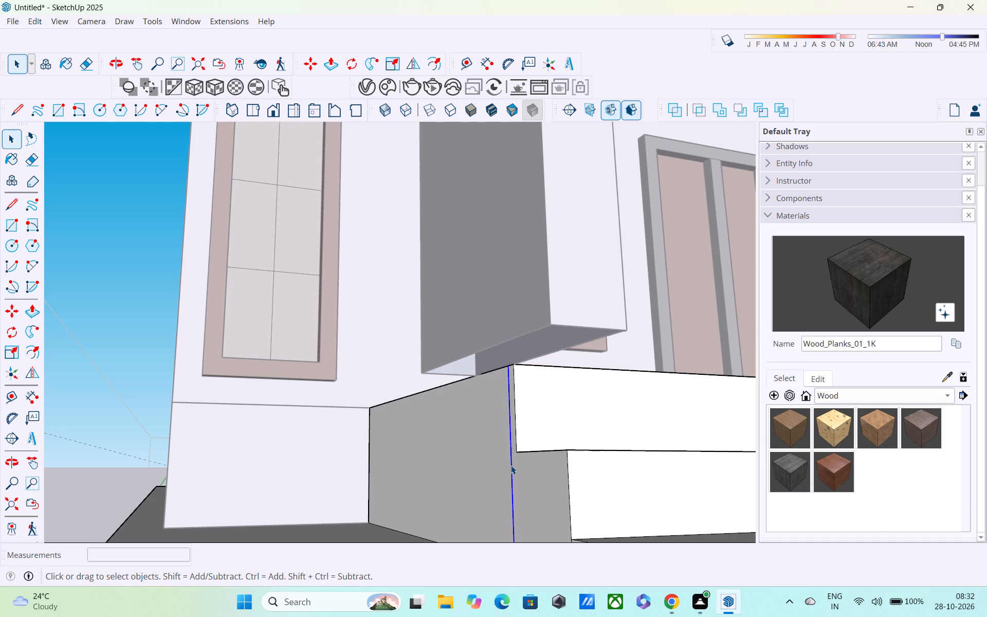
pyautogui.press('Delete')
# Draw a rectangle inside the base group that covers the underside of the porch column from corner to opposite corner.
pyautogui.moveTo(510, 456); pyautogui.dragTo(475, 451, button='middle')
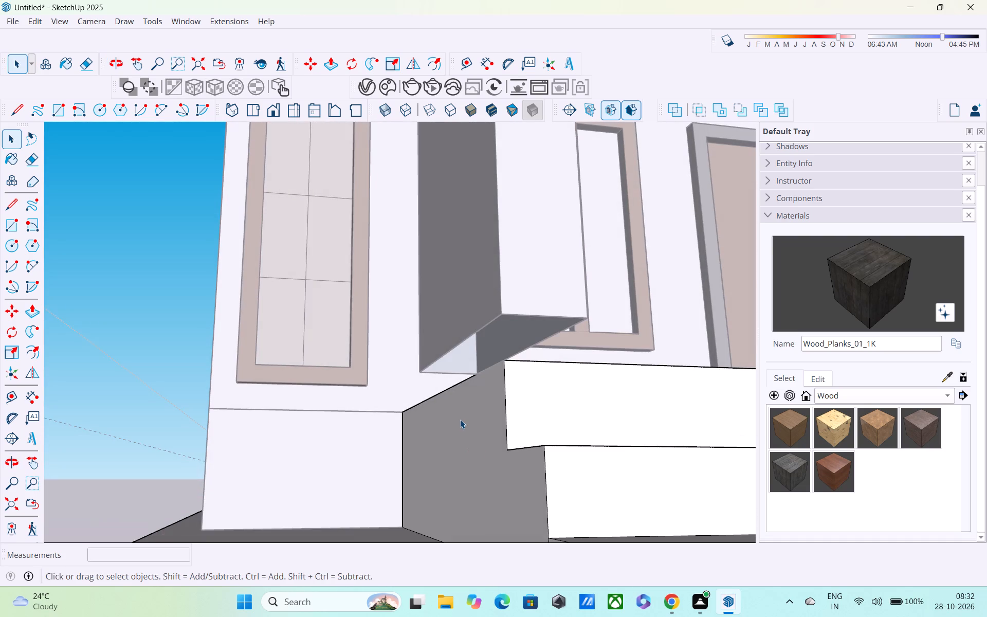
pyautogui.press('r')
pyautogui.click(421, 374)
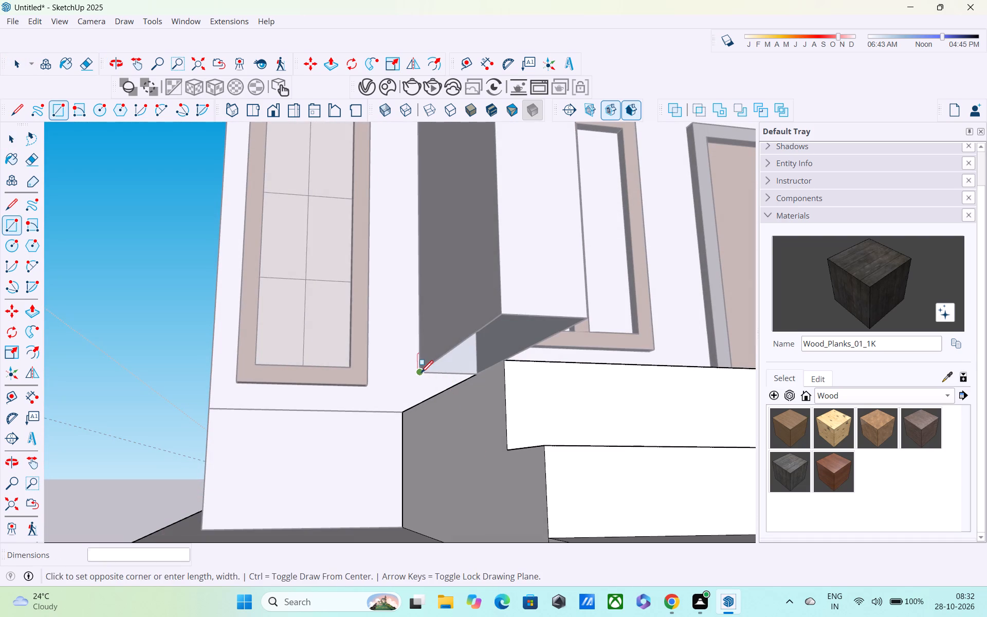
pyautogui.click(584, 321)
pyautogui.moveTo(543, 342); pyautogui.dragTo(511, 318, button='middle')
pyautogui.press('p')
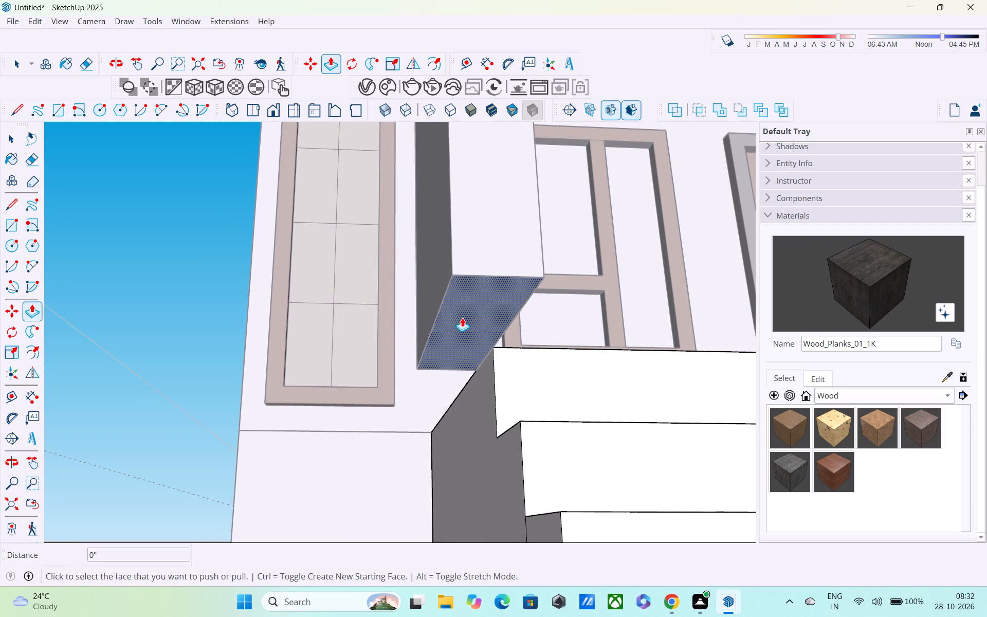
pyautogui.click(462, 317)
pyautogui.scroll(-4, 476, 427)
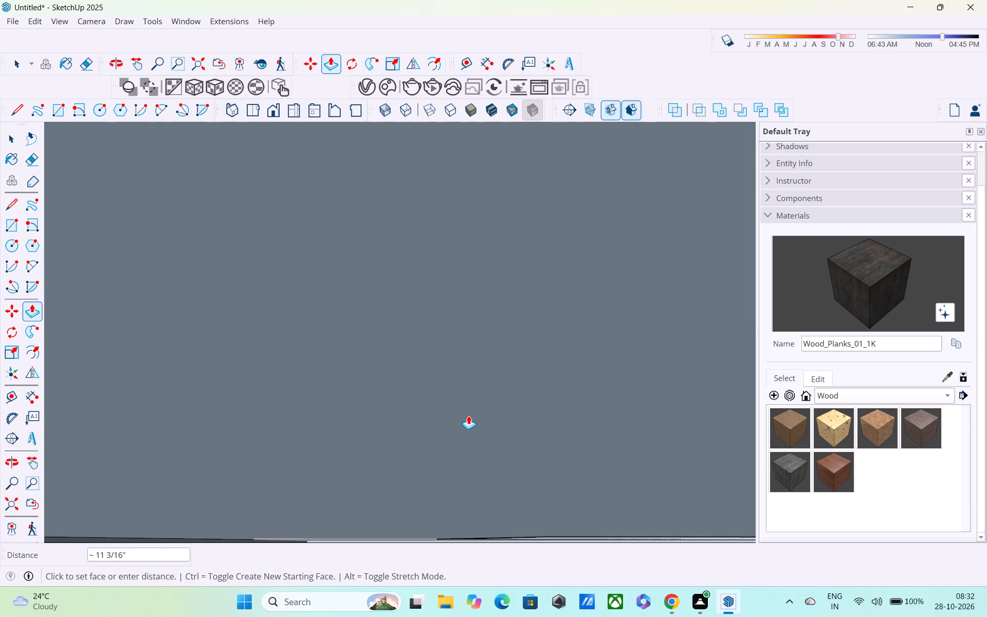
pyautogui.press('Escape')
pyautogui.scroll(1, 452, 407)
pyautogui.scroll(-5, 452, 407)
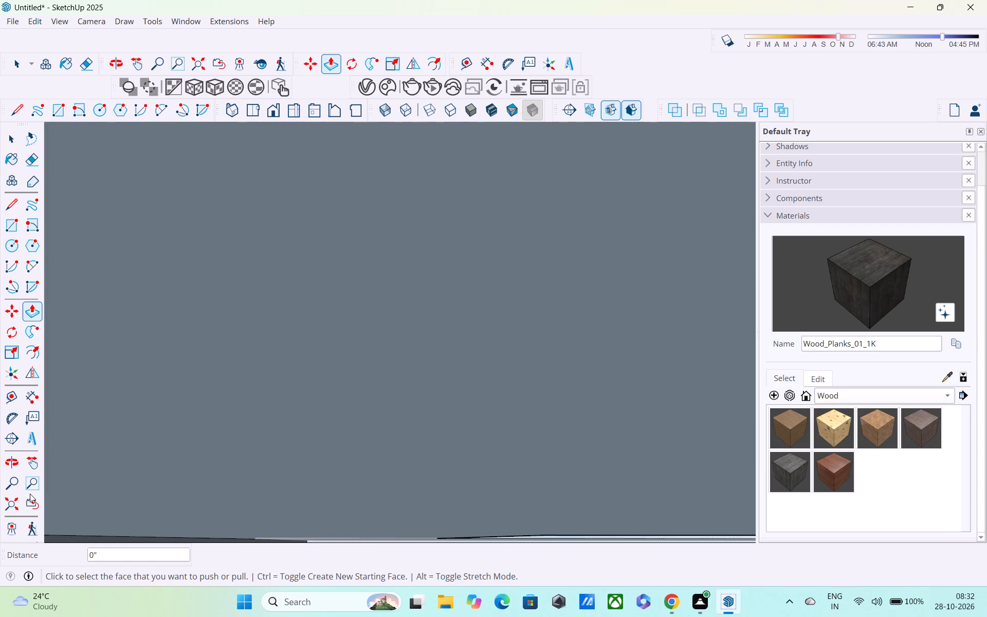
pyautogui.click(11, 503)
# Push/Pull the rectangle under the porch column down to the plinth surface, about 2' 2 5/8".
pyautogui.moveTo(605, 284); pyautogui.dragTo(574, 442, button='middle')
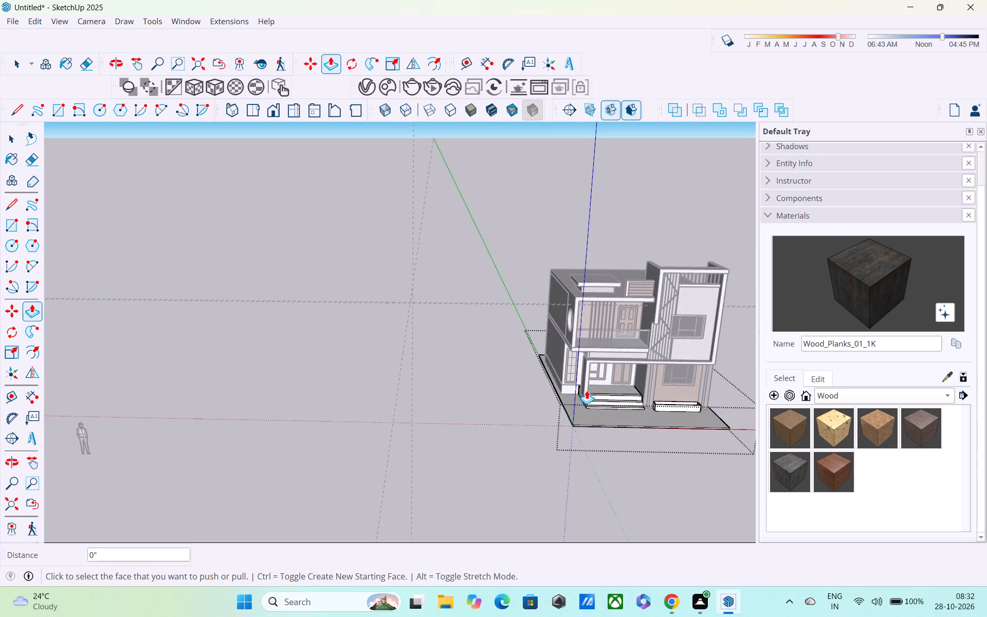
pyautogui.scroll(6, 591, 384)
pyautogui.moveTo(596, 380); pyautogui.dragTo(750, 344, button='middle')
pyautogui.scroll(5, 463, 429)
pyautogui.scroll(4, 634, 315)
pyautogui.scroll(9, 540, 358)
pyautogui.moveTo(525, 403); pyautogui.dragTo(585, 283, button='middle')
pyautogui.click(575, 326)
pyautogui.moveTo(572, 370); pyautogui.dragTo(554, 425, button='middle')
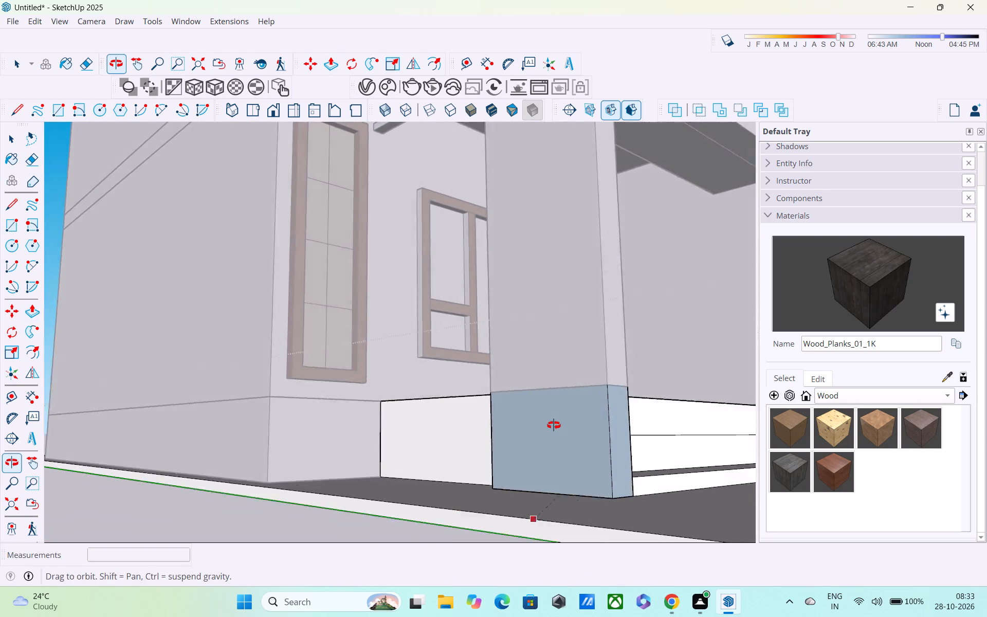
pyautogui.moveTo(554, 425); pyautogui.dragTo(551, 431, button='middle')
pyautogui.click(538, 541)
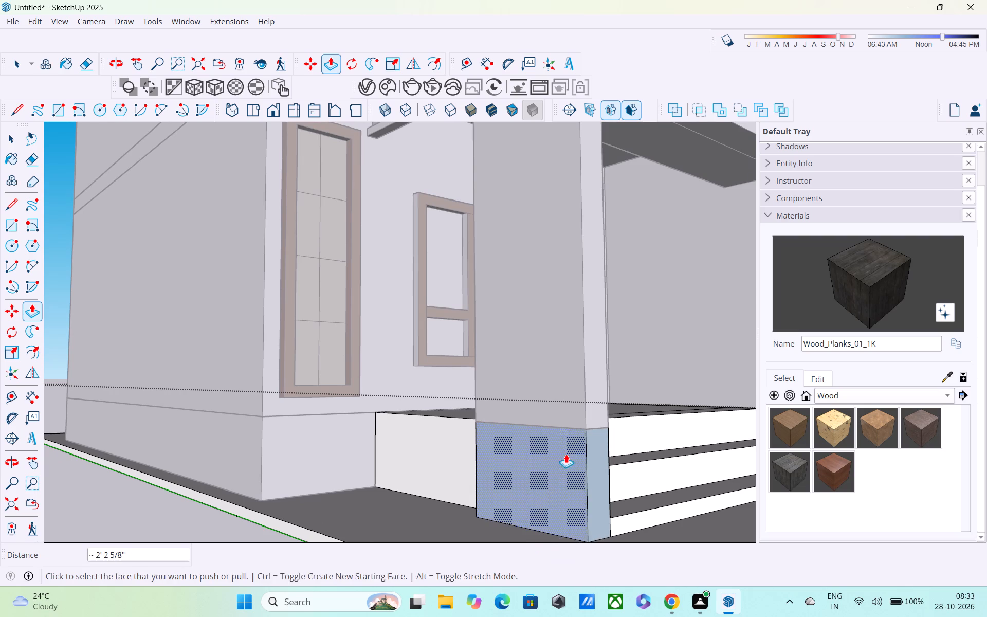
# Inside the base group, reverse the front and outer side faces of the block under the porch column.
pyautogui.moveTo(564, 430); pyautogui.dragTo(483, 389, button='middle')
pyautogui.press('space')
pyautogui.click(119, 410)
pyautogui.moveTo(509, 410); pyautogui.dragTo(498, 445, button='middle')
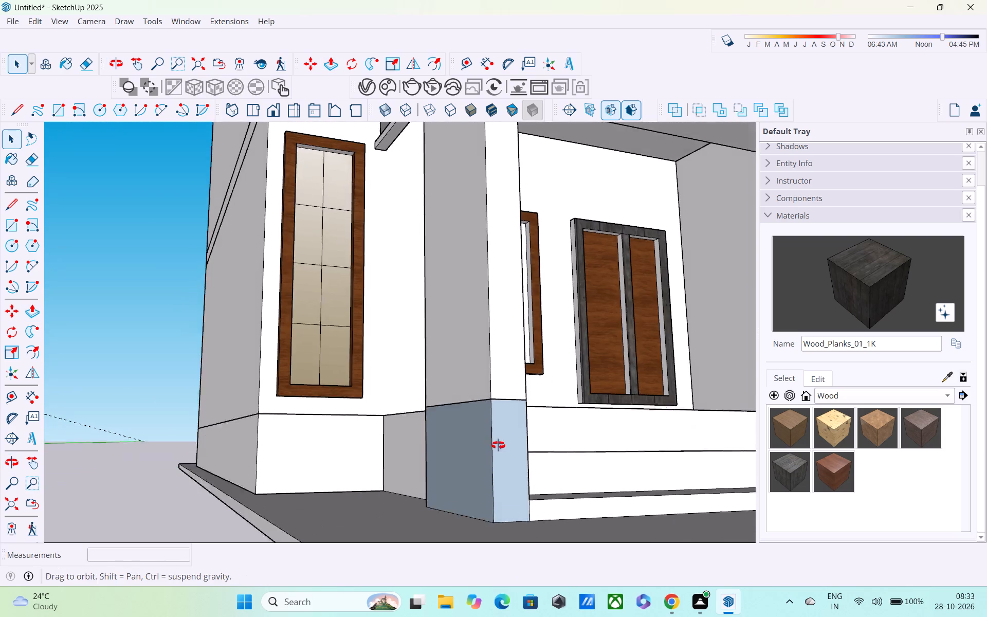
pyautogui.moveTo(498, 445); pyautogui.dragTo(482, 446, button='middle')
pyautogui.click(466, 450)
pyautogui.rightClick(470, 452)
pyautogui.tripleClick(464, 463)
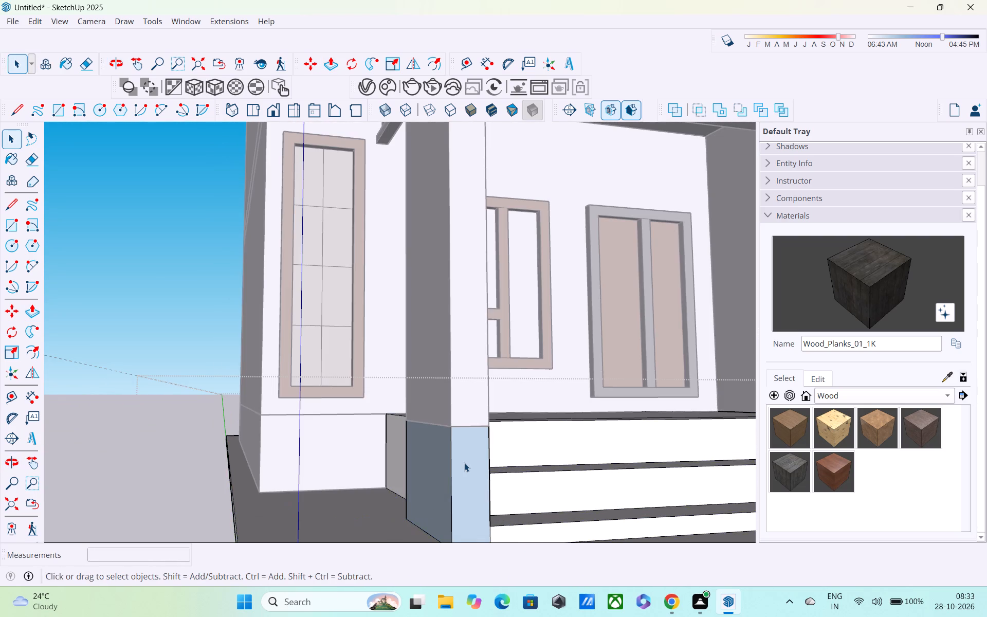
pyautogui.click(464, 463)
pyautogui.click(189, 445)
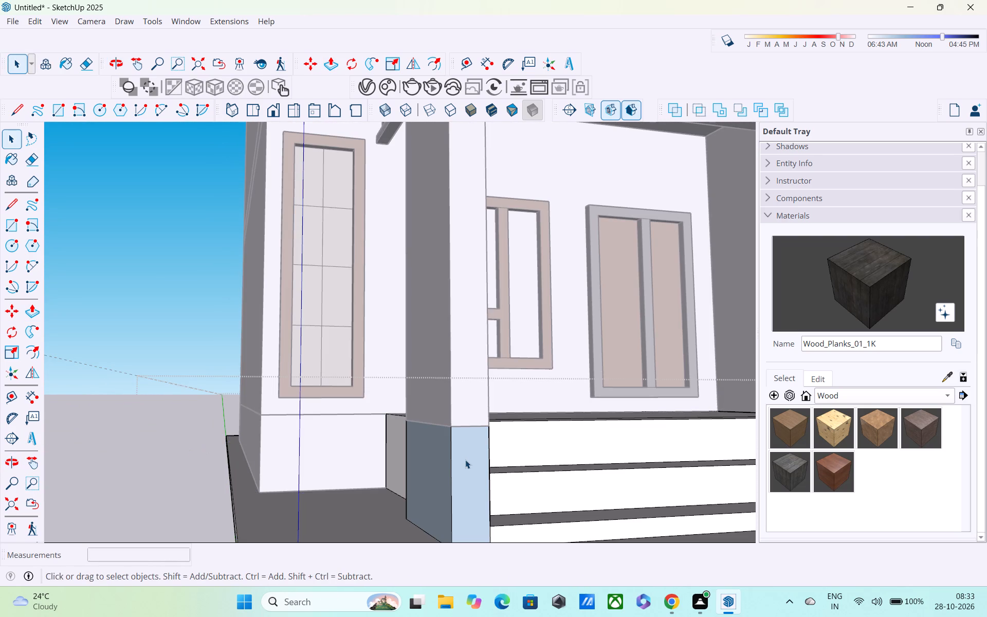
pyautogui.click(466, 460)
pyautogui.rightClick(466, 460)
pyautogui.click(538, 319)
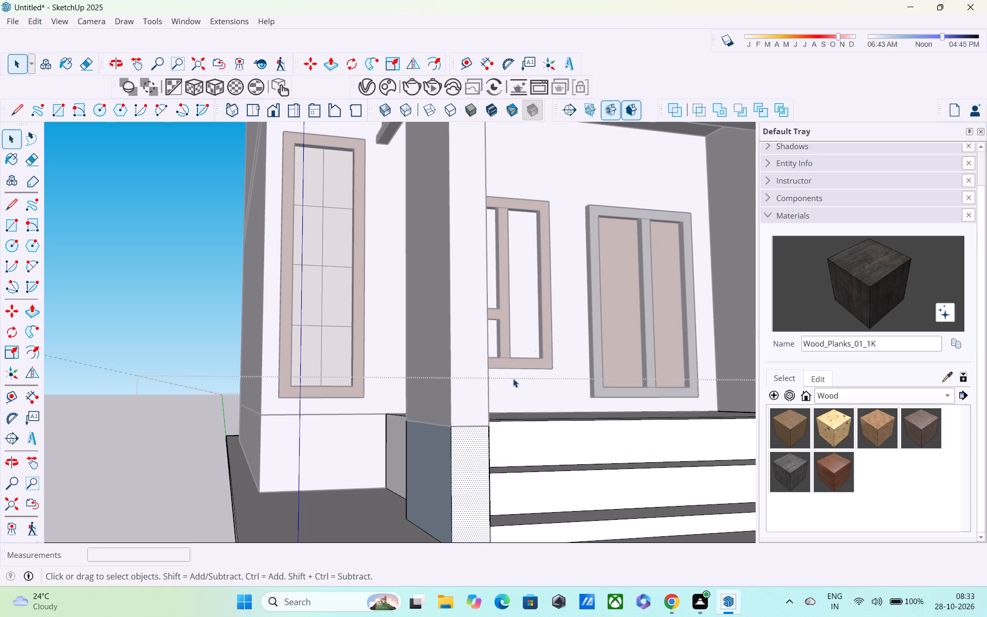
pyautogui.click(423, 487)
pyautogui.rightClick(424, 487)
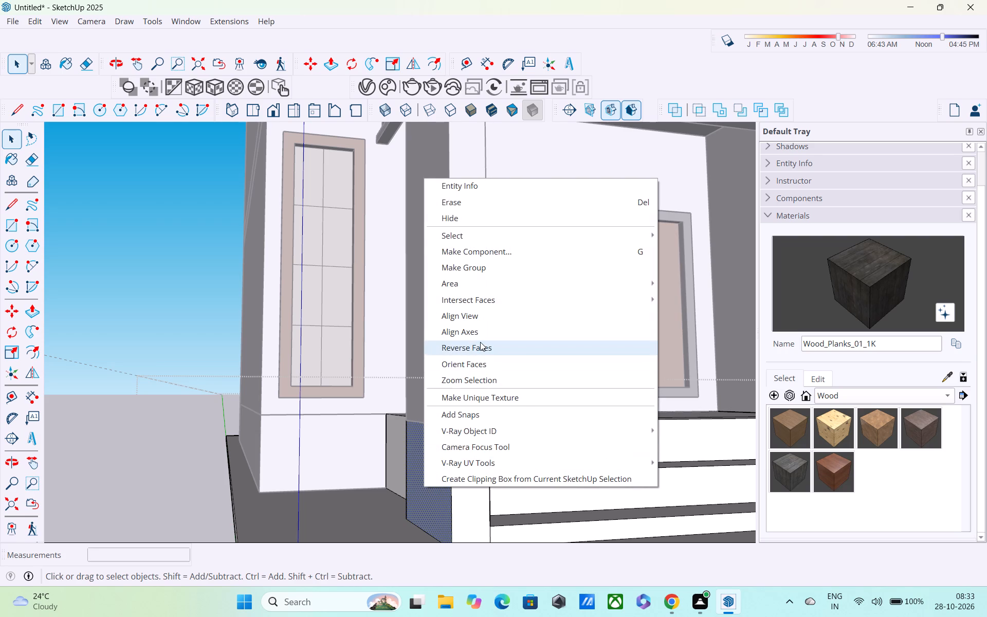
pyautogui.click(480, 342)
# Reverse the column block's face beside the entrance steps and close the base group.
pyautogui.moveTo(552, 373); pyautogui.dragTo(334, 406, button='middle')
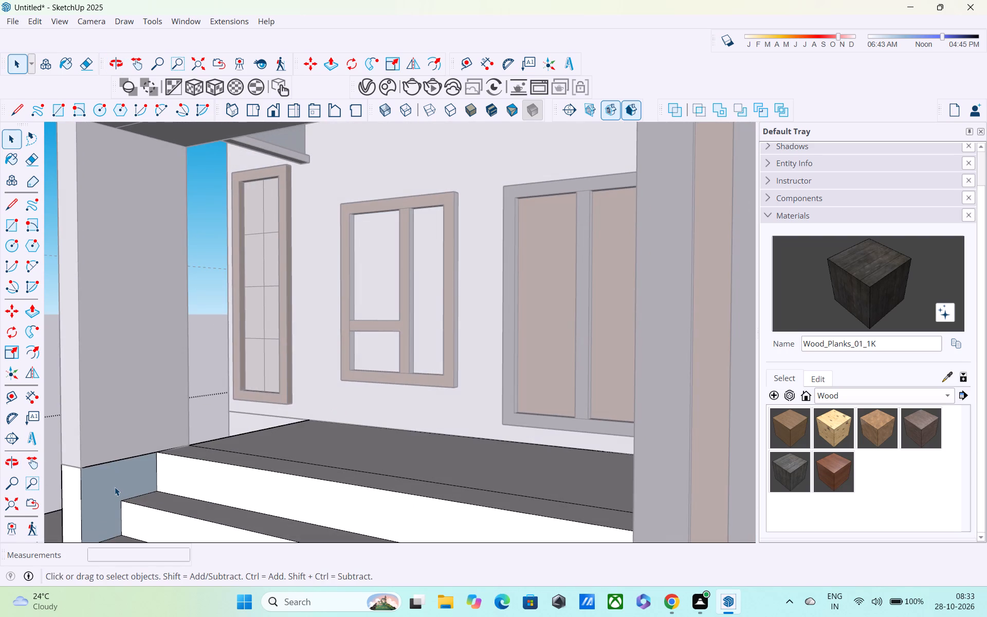
pyautogui.click(115, 487)
pyautogui.rightClick(114, 487)
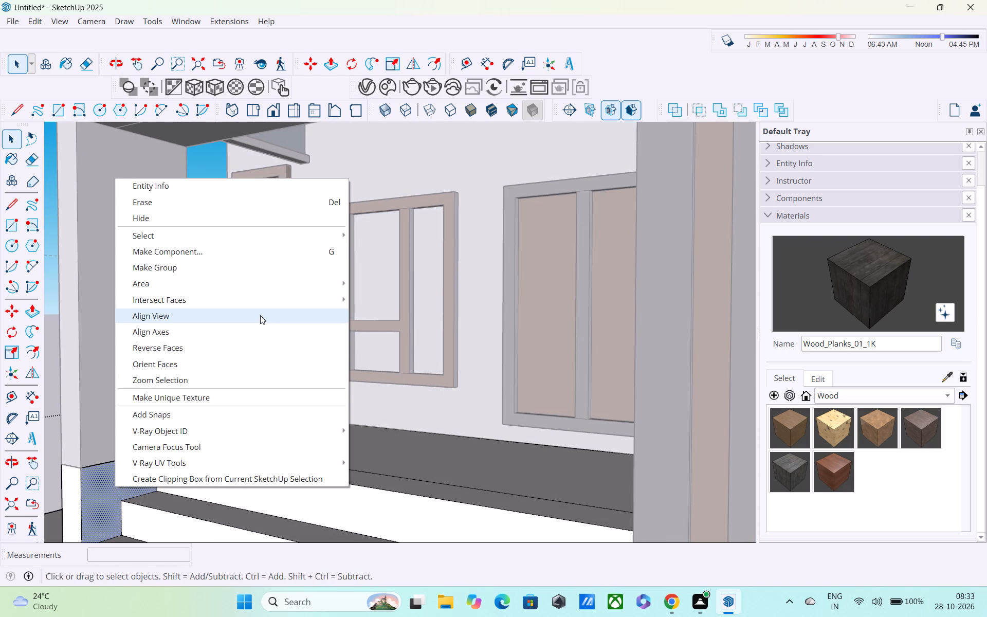
pyautogui.click(232, 352)
pyautogui.moveTo(228, 401); pyautogui.dragTo(457, 392, button='middle')
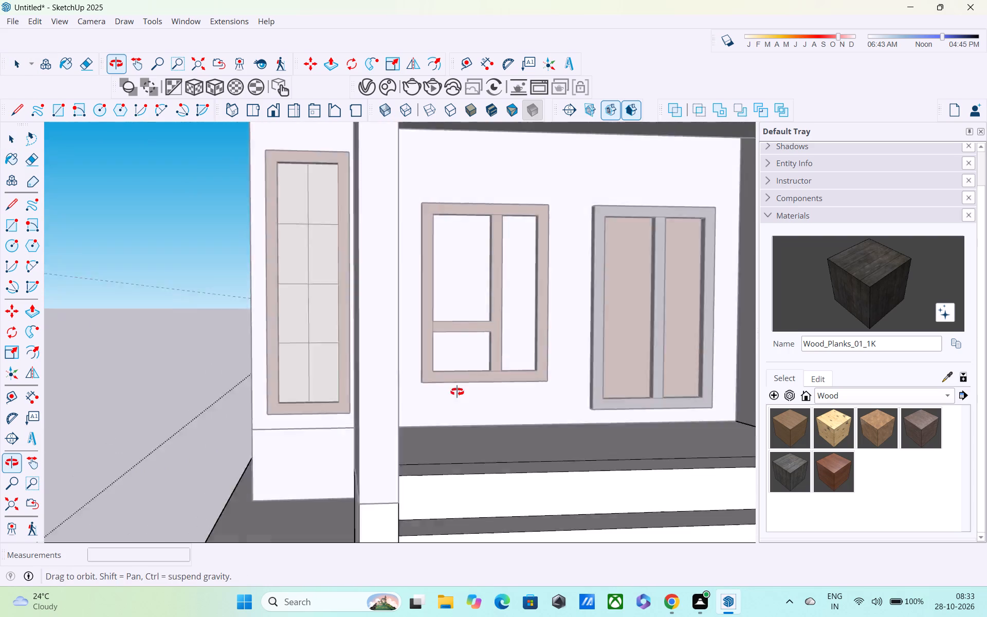
pyautogui.moveTo(457, 392); pyautogui.dragTo(568, 376, button='middle')
pyautogui.press('space')
pyautogui.click(253, 502)
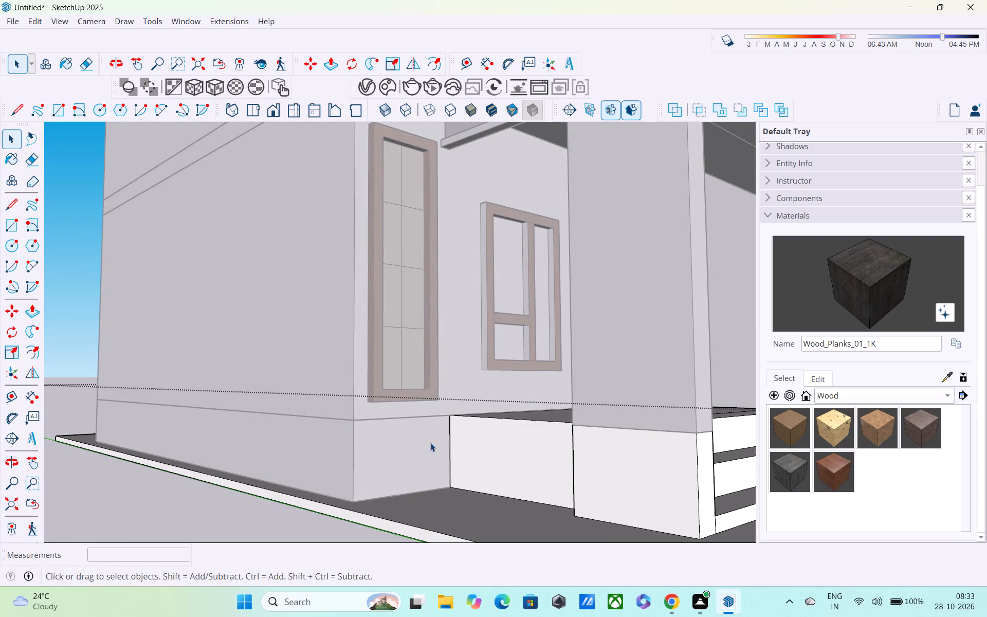
pyautogui.scroll(-4, 682, 344)
pyautogui.moveTo(680, 356); pyautogui.dragTo(519, 407, button='middle')
pyautogui.scroll(-4, 485, 385)
pyautogui.click(321, 327)
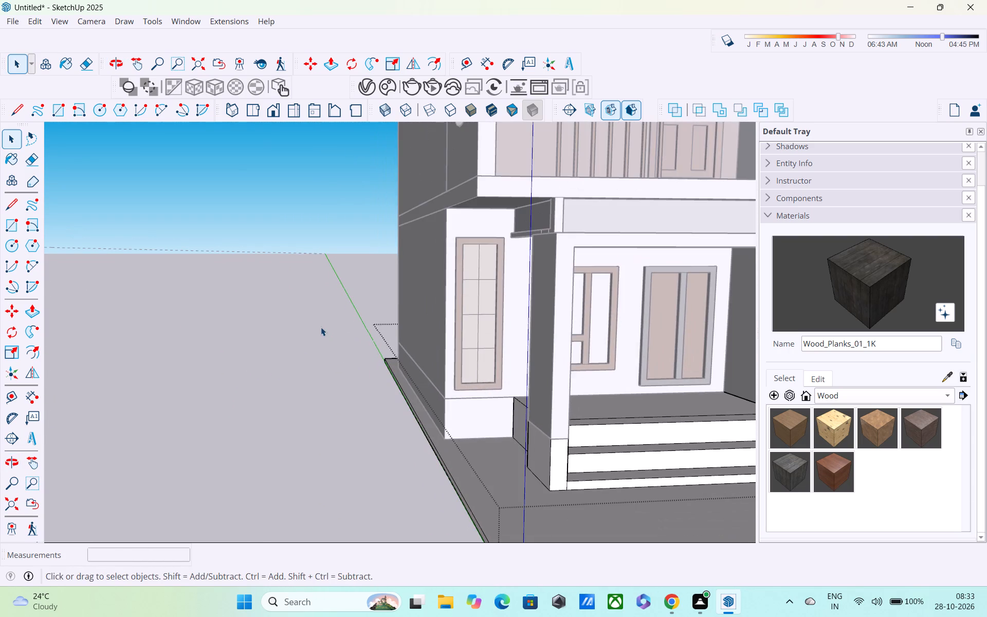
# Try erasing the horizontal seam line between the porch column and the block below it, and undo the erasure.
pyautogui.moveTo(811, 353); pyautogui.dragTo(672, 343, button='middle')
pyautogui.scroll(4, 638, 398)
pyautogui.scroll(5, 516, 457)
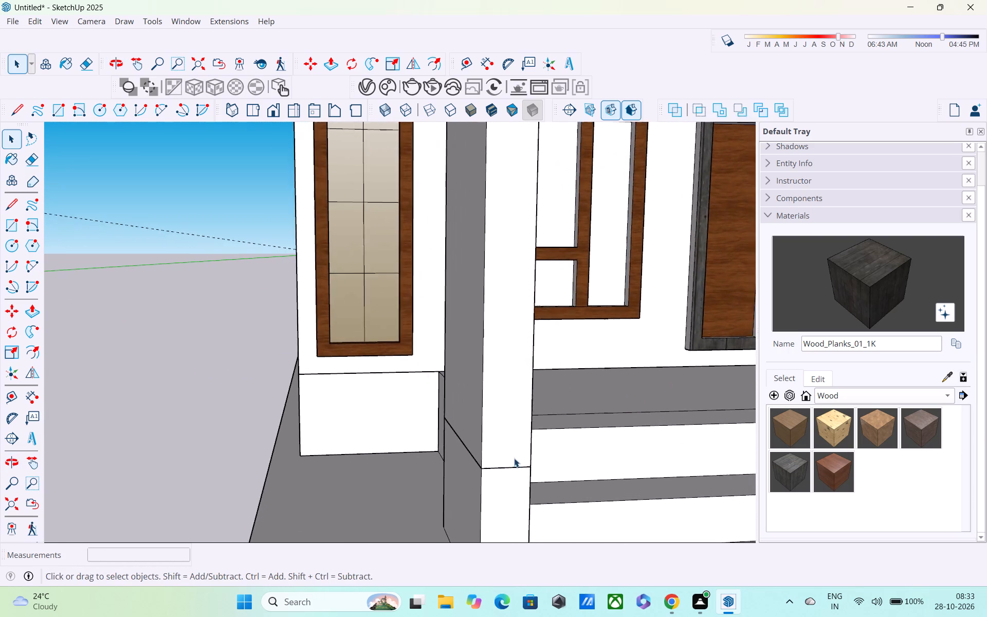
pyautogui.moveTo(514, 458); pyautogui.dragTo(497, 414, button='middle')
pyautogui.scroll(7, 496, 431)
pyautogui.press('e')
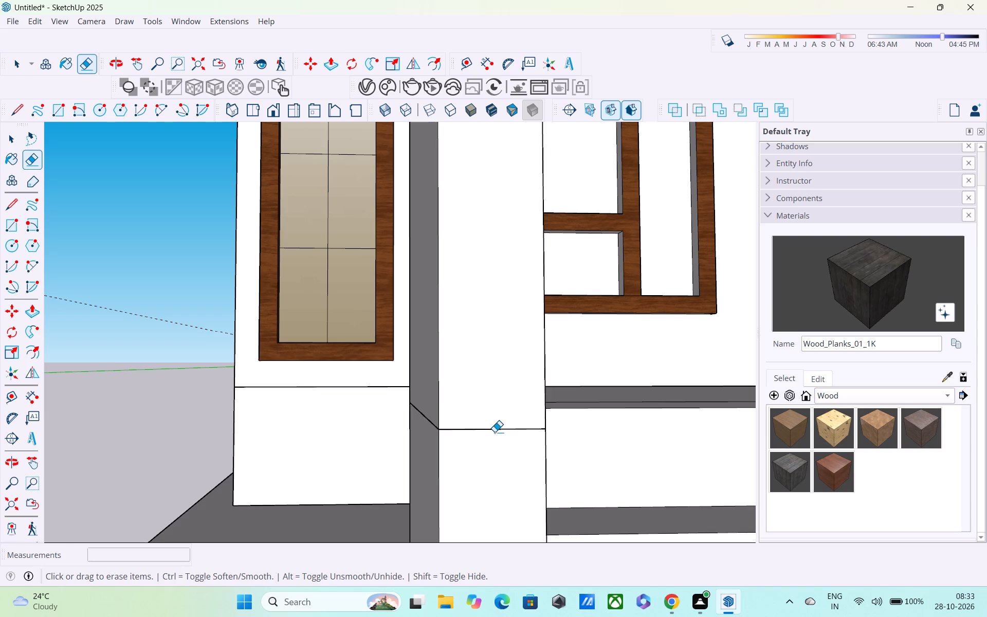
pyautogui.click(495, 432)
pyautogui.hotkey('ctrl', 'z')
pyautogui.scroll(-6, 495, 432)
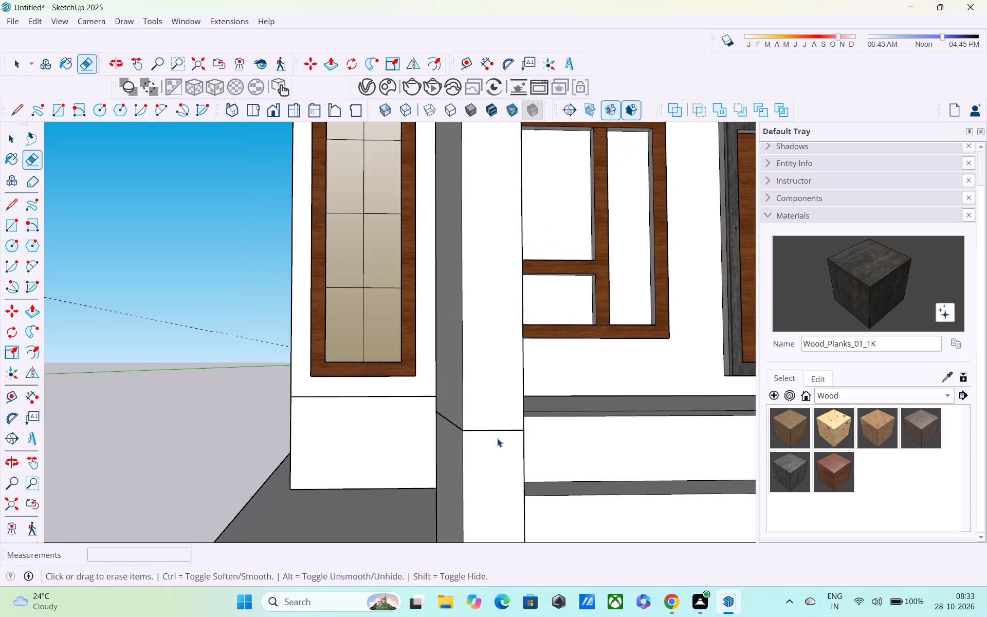
# Place a guide on the plinth surface, parallel to the front edge and 9" in from it.
pyautogui.press('space')
pyautogui.scroll(-4, 498, 439)
pyautogui.scroll(-4, 399, 427)
pyautogui.click(288, 433)
pyautogui.moveTo(580, 453); pyautogui.dragTo(495, 429, button='middle')
pyautogui.scroll(-3, 492, 425)
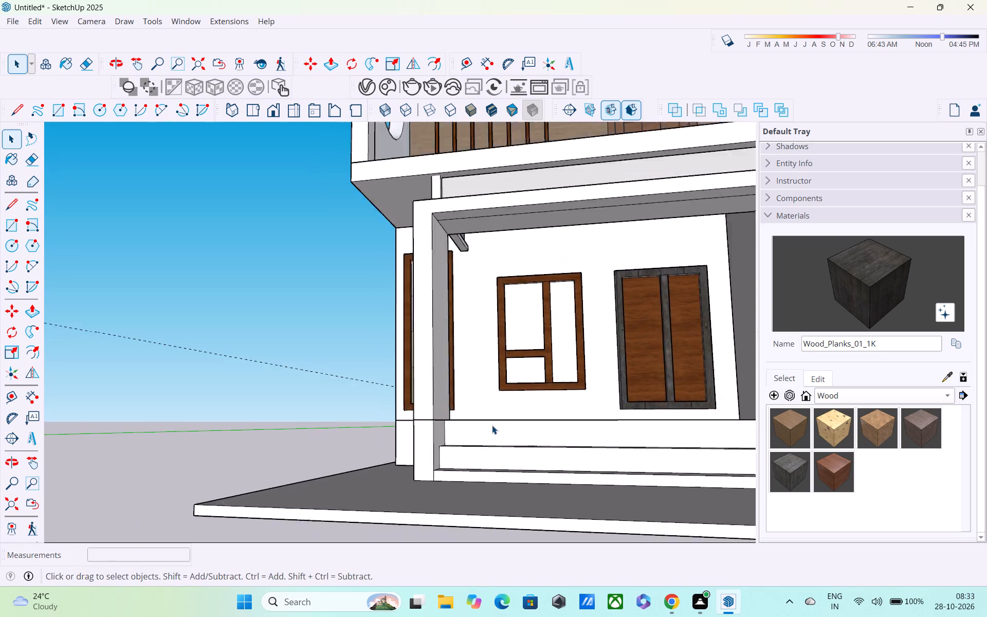
pyautogui.scroll(-4, 492, 425)
pyautogui.moveTo(490, 439); pyautogui.dragTo(442, 496, button='middle')
pyautogui.scroll(-4, 438, 479)
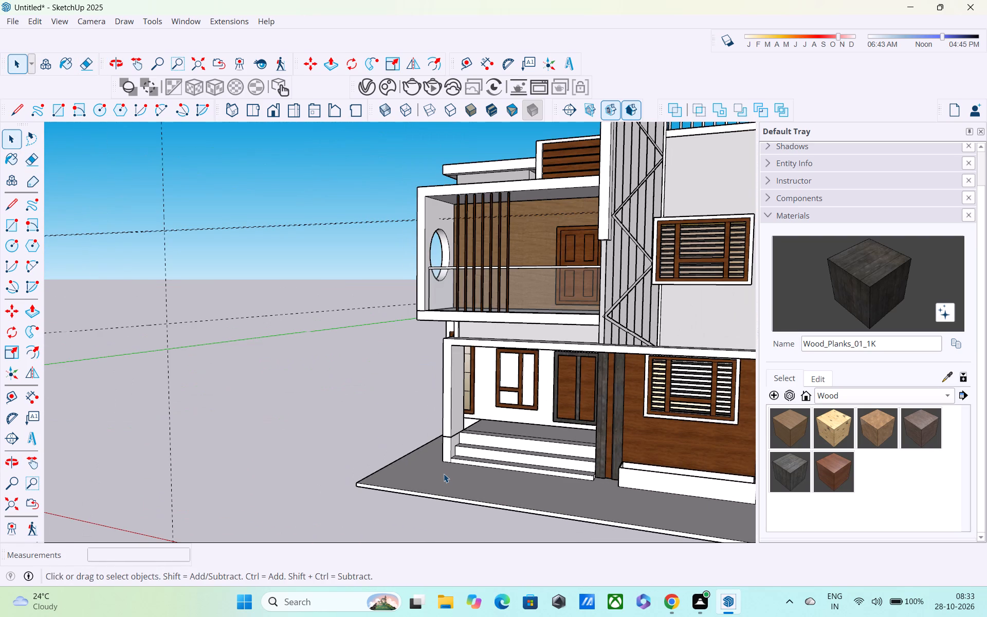
pyautogui.press('t')
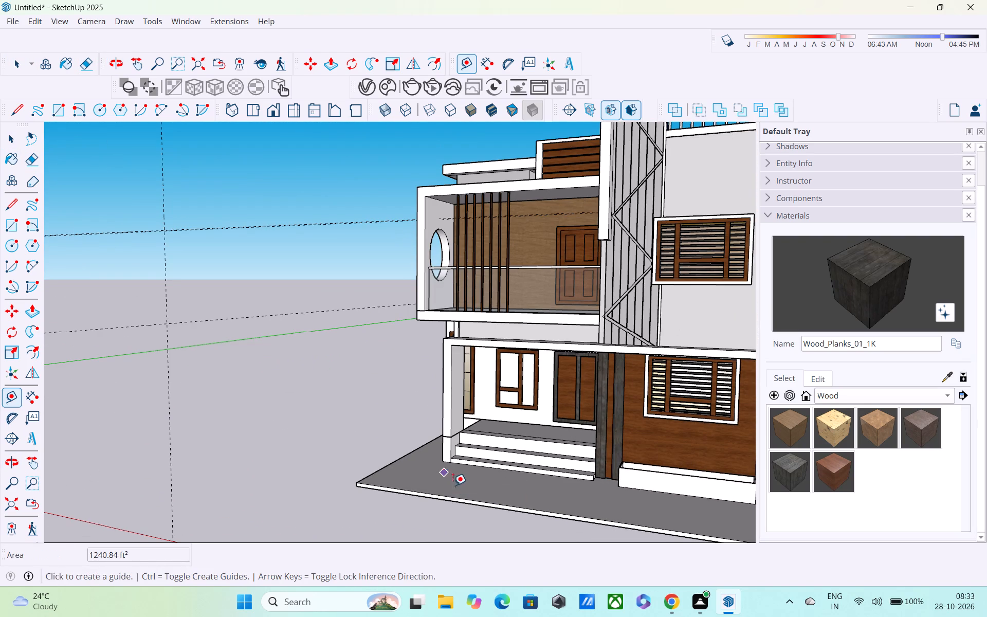
pyautogui.scroll(4, 463, 504)
pyautogui.moveTo(459, 500); pyautogui.dragTo(337, 505, button='middle')
pyautogui.scroll(-5, 349, 483)
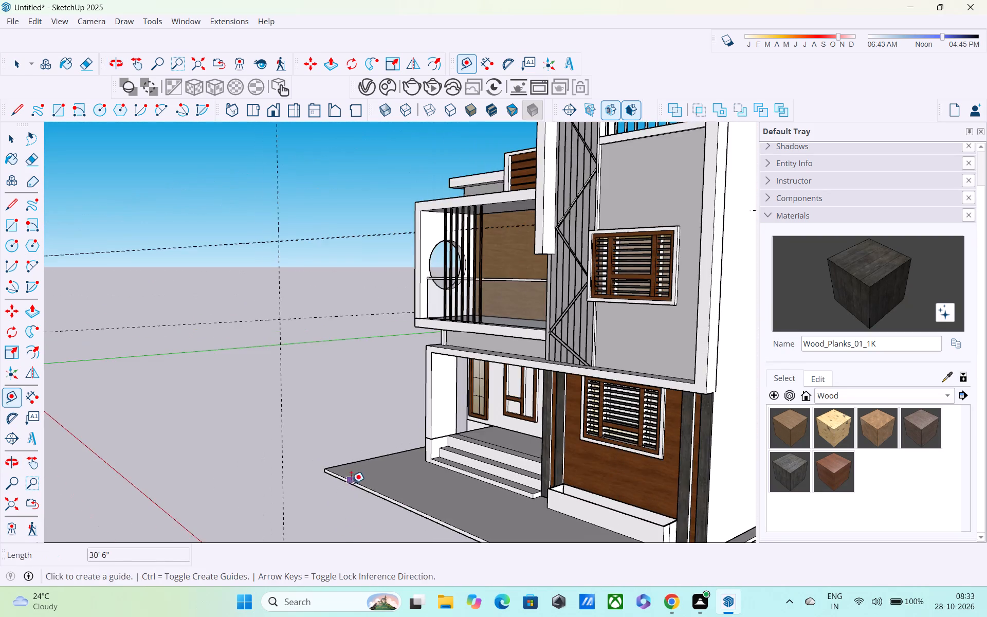
pyautogui.keyDown('shift'); pyautogui.moveTo(387, 487); pyautogui.dragTo(382, 391, button='middle'); pyautogui.keyUp('shift')
pyautogui.moveTo(474, 413); pyautogui.dragTo(419, 456, button='middle')
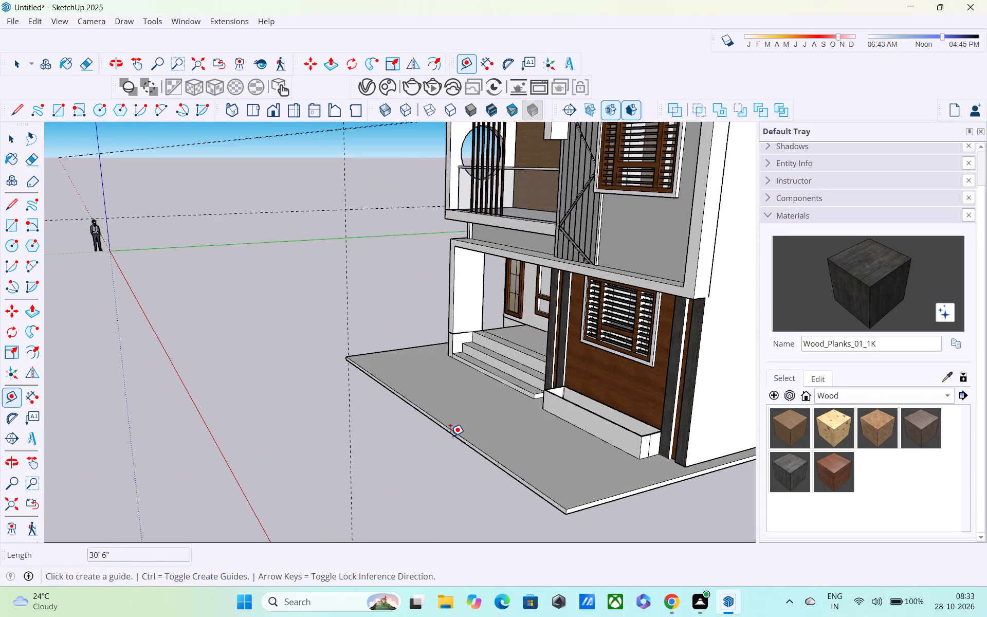
pyautogui.scroll(3, 451, 436)
pyautogui.click(455, 428)
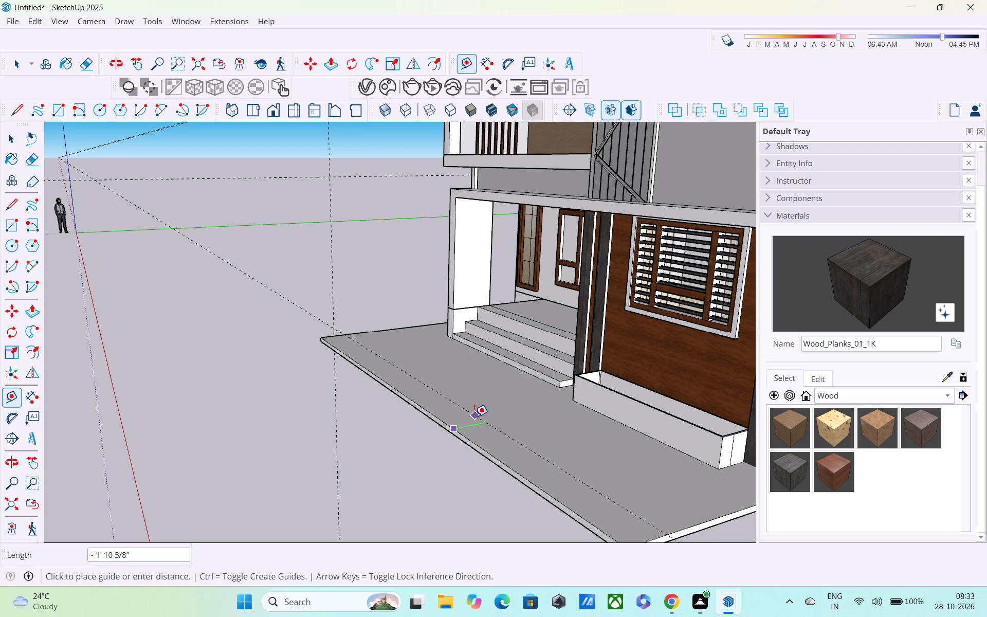
pyautogui.scroll(3, 475, 408)
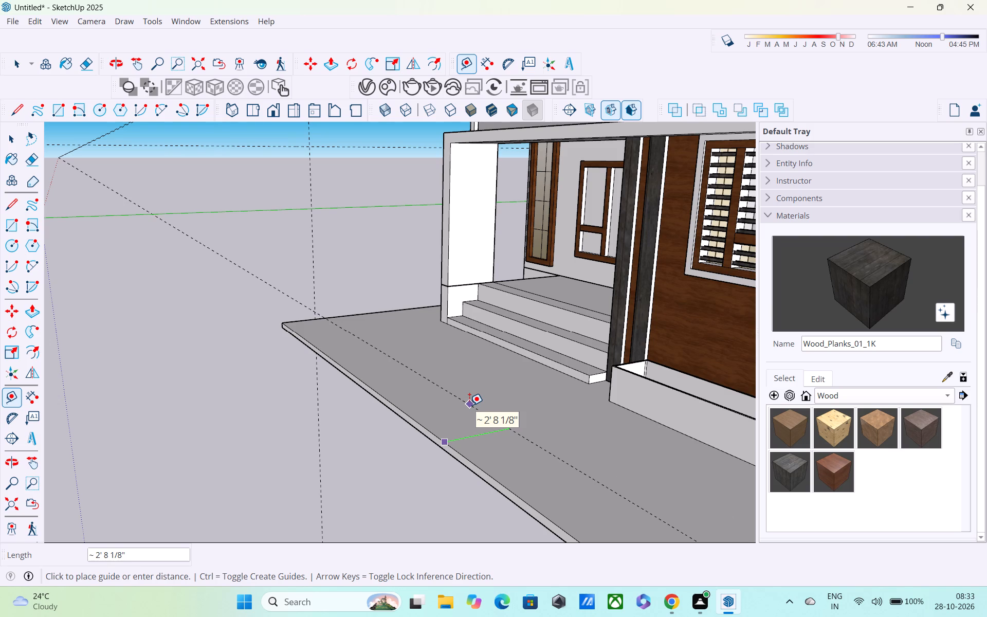
pyautogui.write('9"')
pyautogui.press('Return')
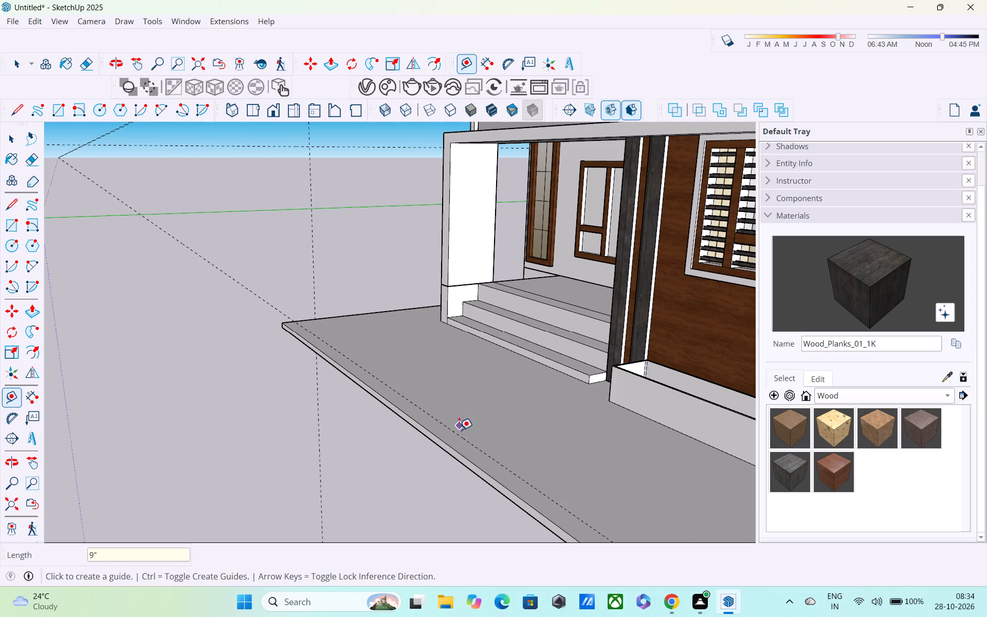
# Place a second parallel guide 9" further in from the first one on the plinth.
pyautogui.click(459, 431)
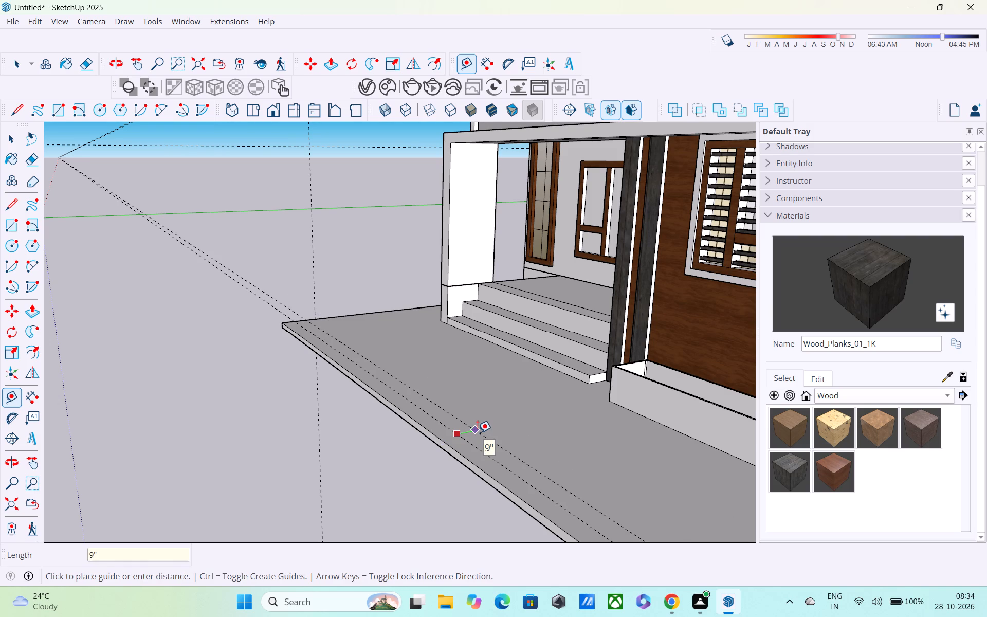
pyautogui.click(478, 432)
pyautogui.scroll(-3, 483, 441)
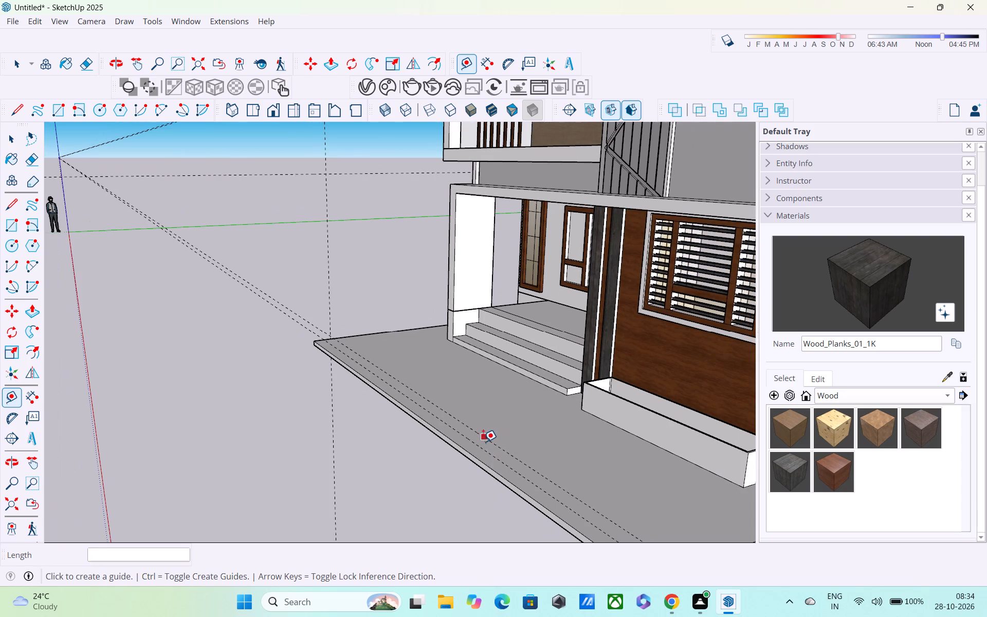
# Draw a 9" wide rectangle between the two guides, running the full length of the plinth's front side.
pyautogui.keyDown('shift'); pyautogui.moveTo(483, 442); pyautogui.dragTo(447, 461, button='middle'); pyautogui.keyUp('shift')
pyautogui.press('r')
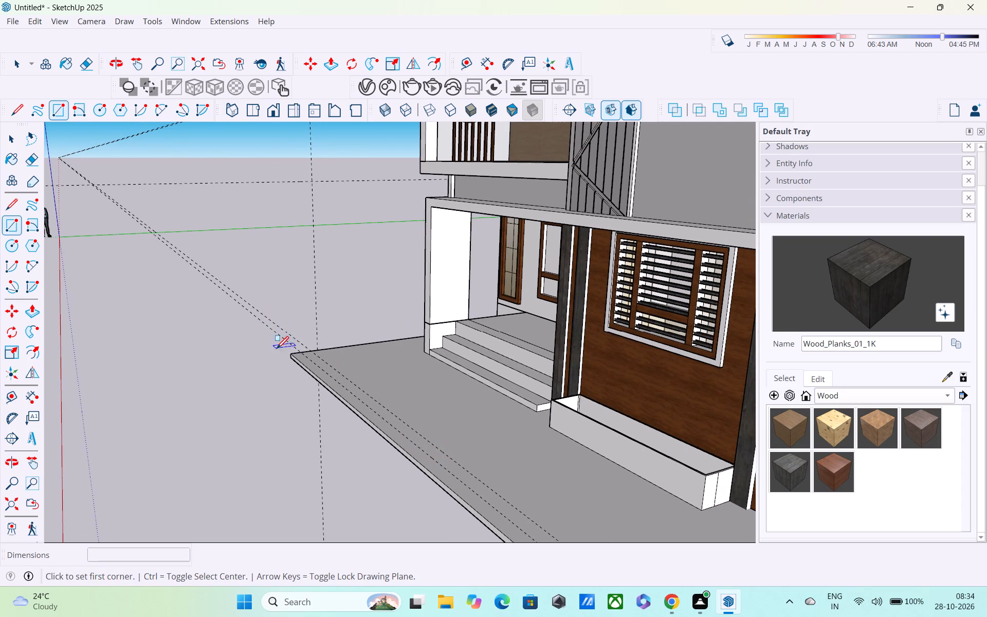
pyautogui.scroll(3, 285, 353)
pyautogui.click(310, 352)
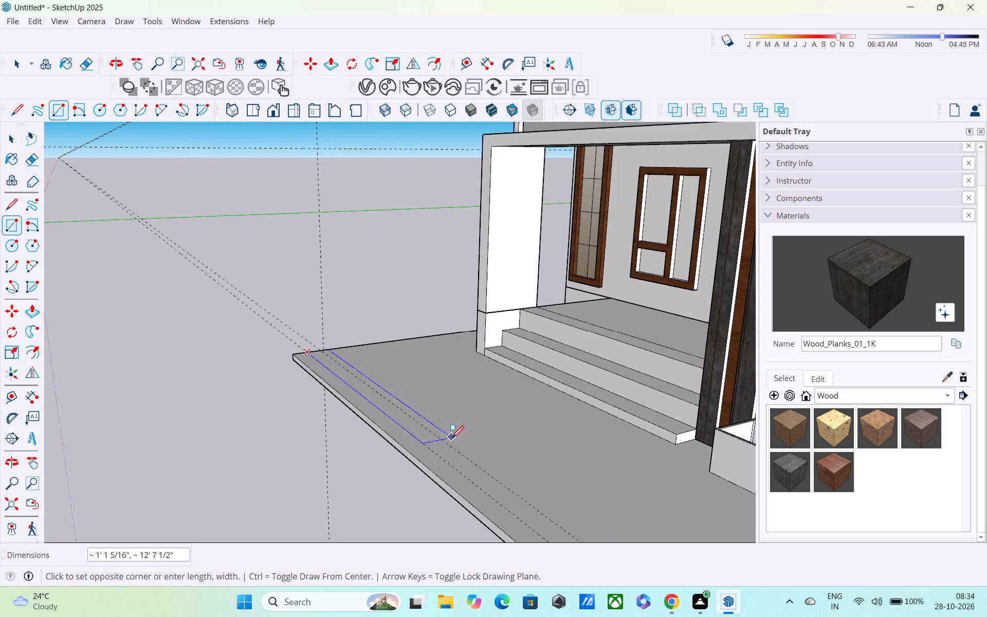
pyautogui.moveTo(451, 445); pyautogui.dragTo(320, 281, button='middle')
pyautogui.scroll(-2, 378, 343)
pyautogui.moveTo(386, 350); pyautogui.dragTo(209, 354, button='middle')
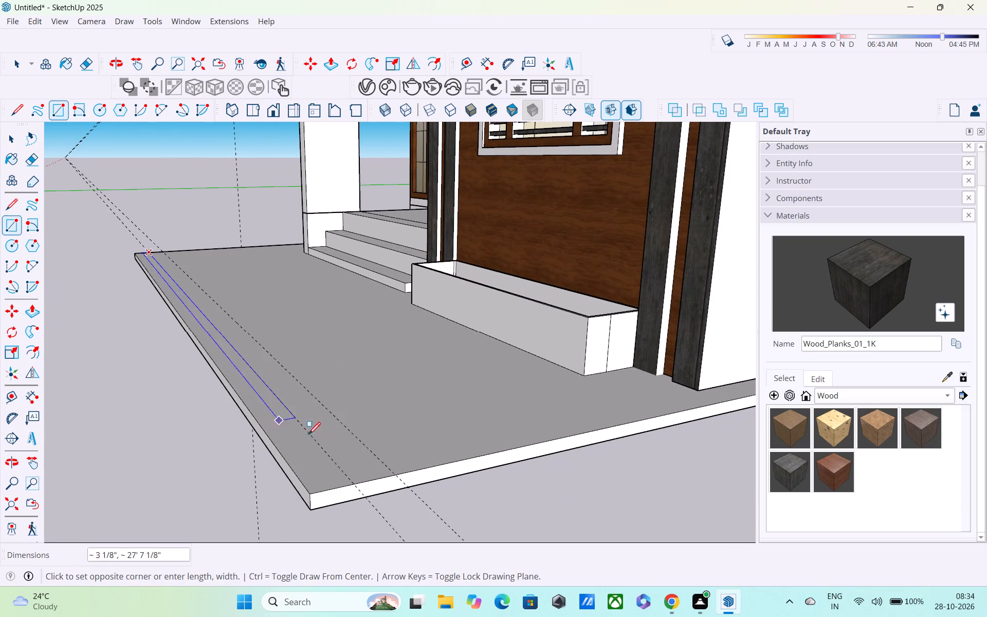
pyautogui.click(401, 479)
# Push/Pull the front strip up 5' to form a boundary wall.
pyautogui.press('p')
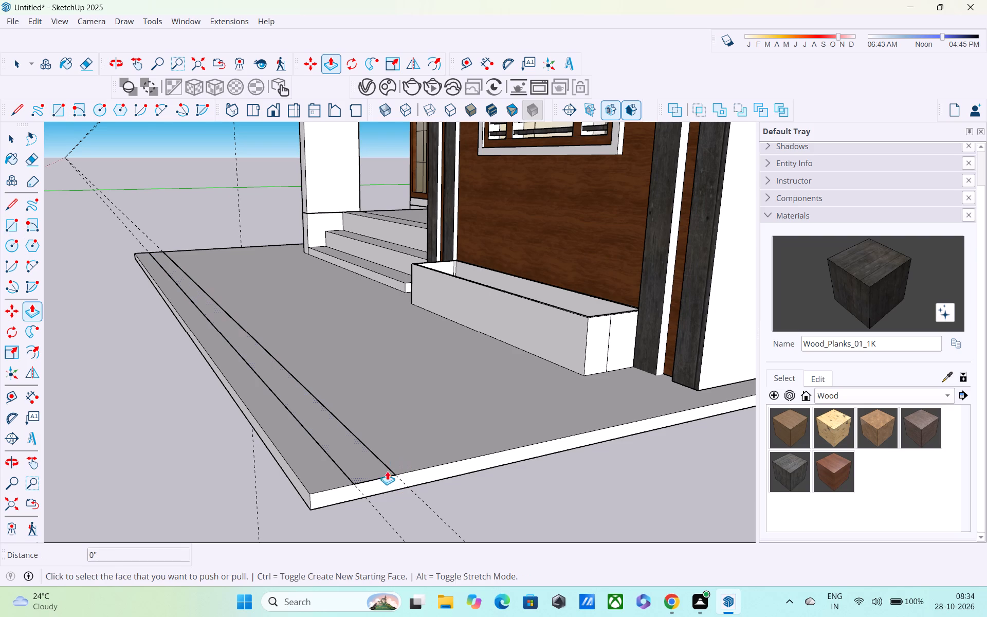
pyautogui.click(368, 459)
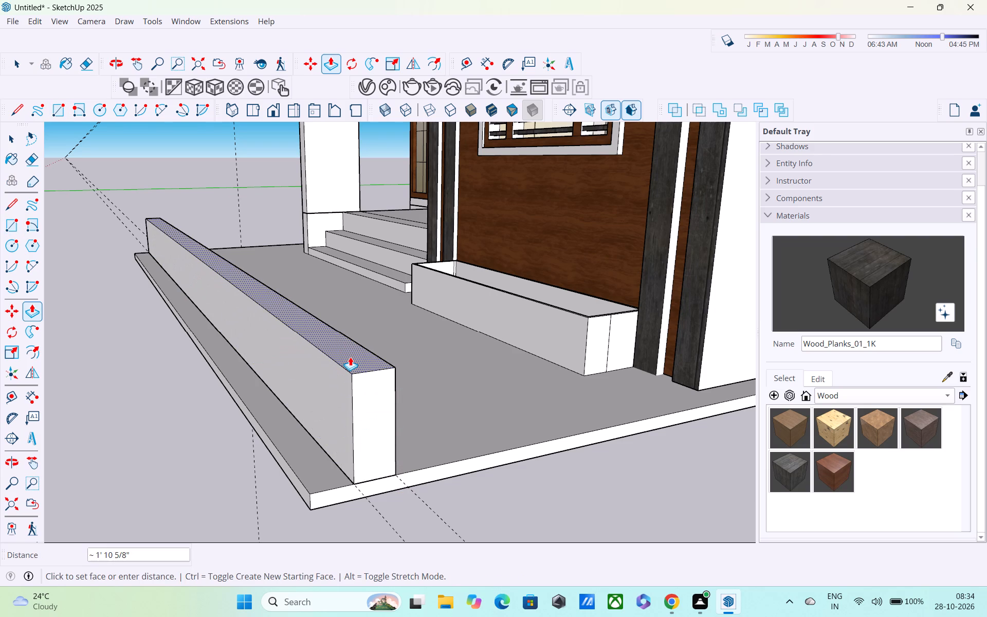
pyautogui.write("5'")
pyautogui.press('Return')
pyautogui.scroll(-1, 359, 342)
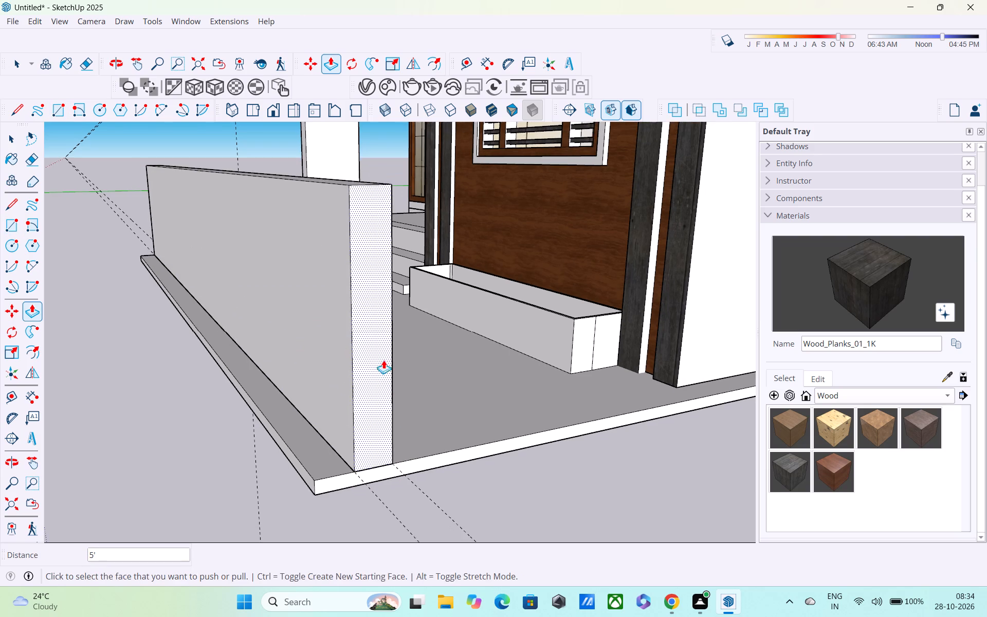
# Push/Pull the boundary wall's end on the planter side back about 24' 4 5/8" towards the porch column.
pyautogui.scroll(1, 391, 365)
pyautogui.moveTo(400, 371); pyautogui.dragTo(498, 442, button='middle')
pyautogui.scroll(-7, 499, 366)
pyautogui.keyDown('shift'); pyautogui.moveTo(520, 366); pyautogui.dragTo(634, 410, button='middle'); pyautogui.keyUp('shift')
pyautogui.scroll(-5, 610, 345)
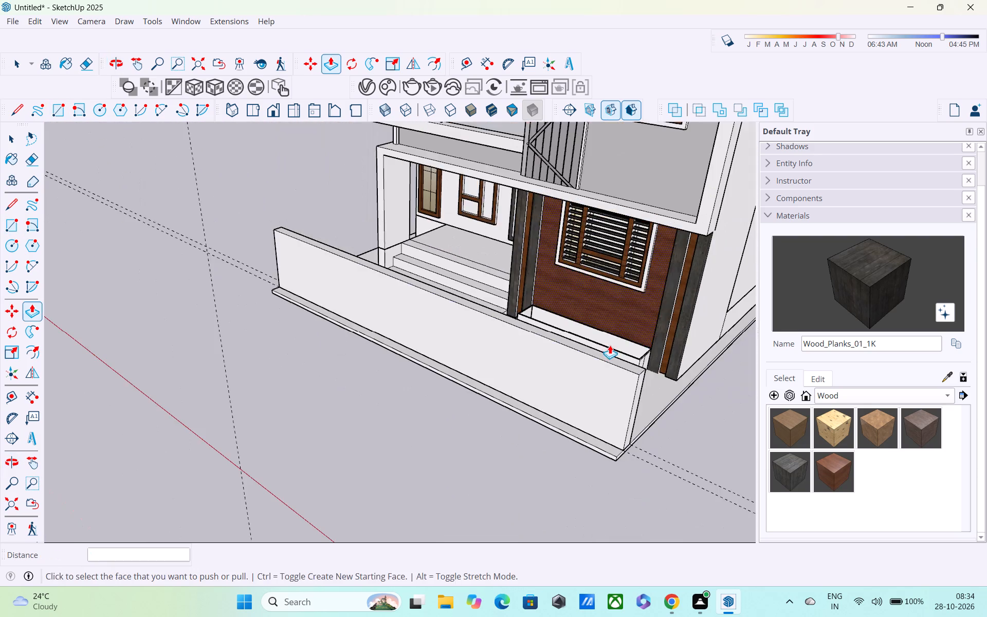
pyautogui.moveTo(597, 355); pyautogui.dragTo(487, 291, button='middle')
pyautogui.scroll(4, 564, 400)
pyautogui.click(564, 395)
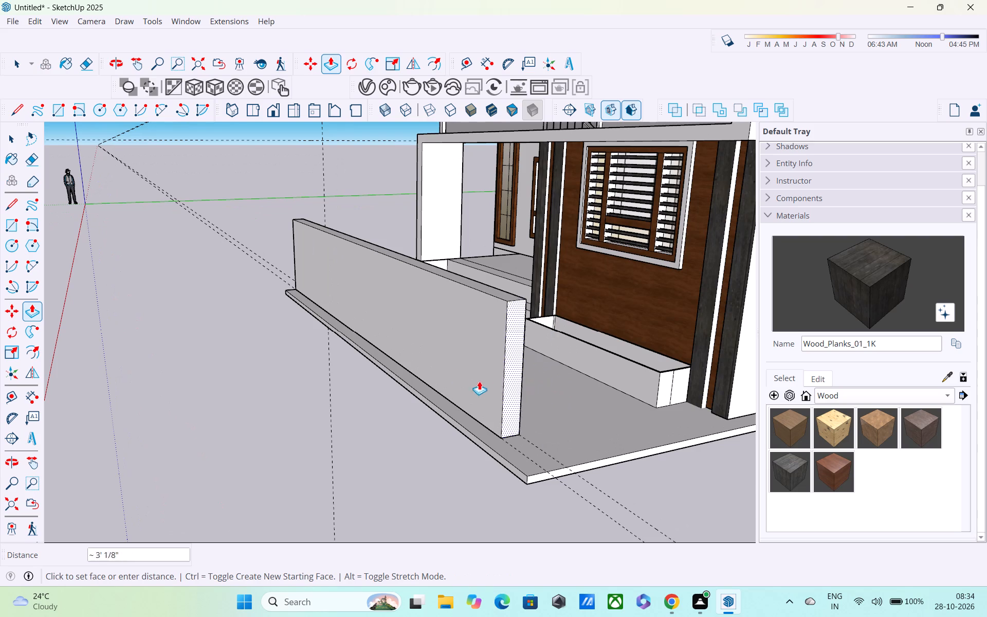
pyautogui.moveTo(399, 345); pyautogui.dragTo(699, 379, button='middle')
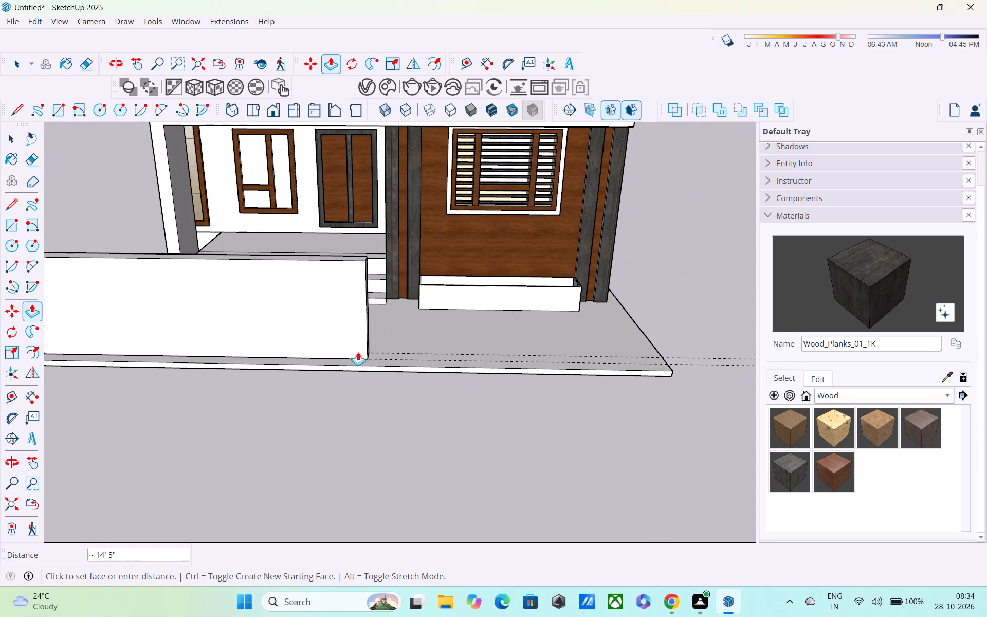
pyautogui.keyDown('shift'); pyautogui.moveTo(358, 352); pyautogui.dragTo(733, 331, button='middle'); pyautogui.keyUp('shift')
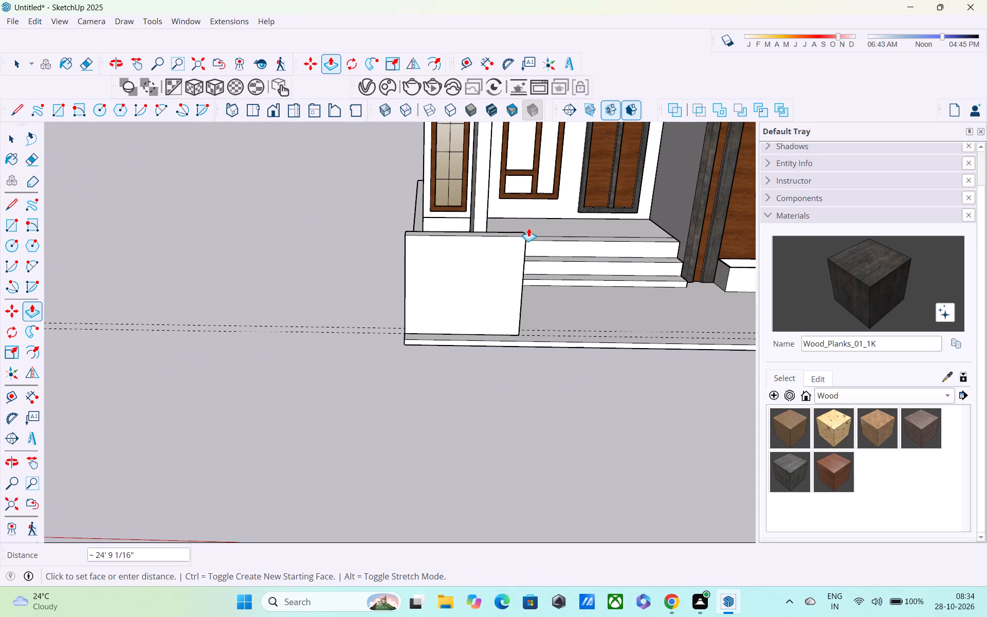
pyautogui.click(534, 229)
# Push/Pull the front wall's porch-side end face outward, past the plinth's side edge.
pyautogui.moveTo(447, 319); pyautogui.dragTo(801, 251, button='middle')
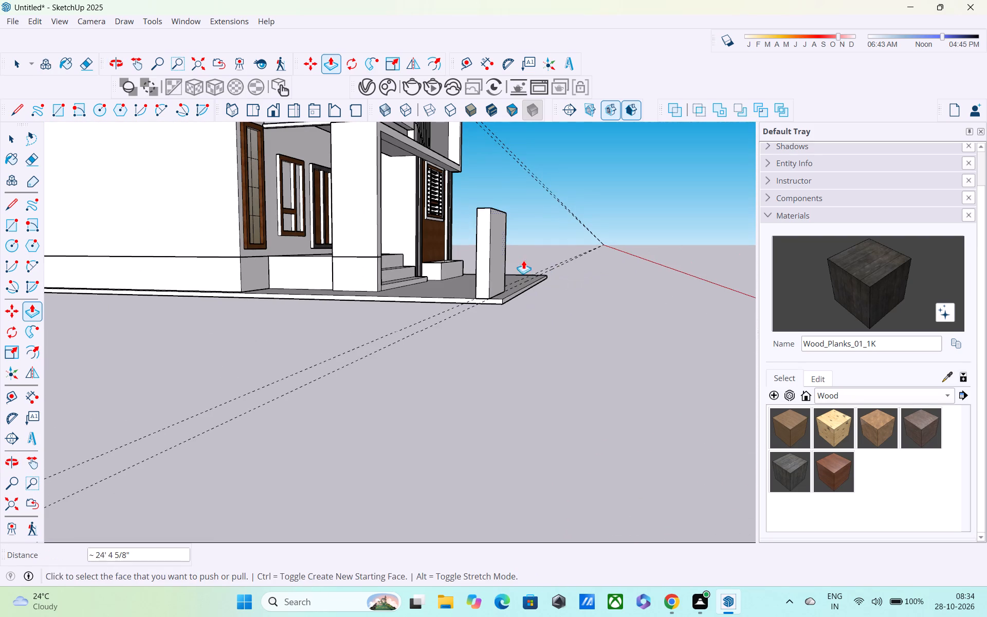
pyautogui.click(484, 253)
pyautogui.moveTo(385, 338); pyautogui.dragTo(793, 381, button='middle')
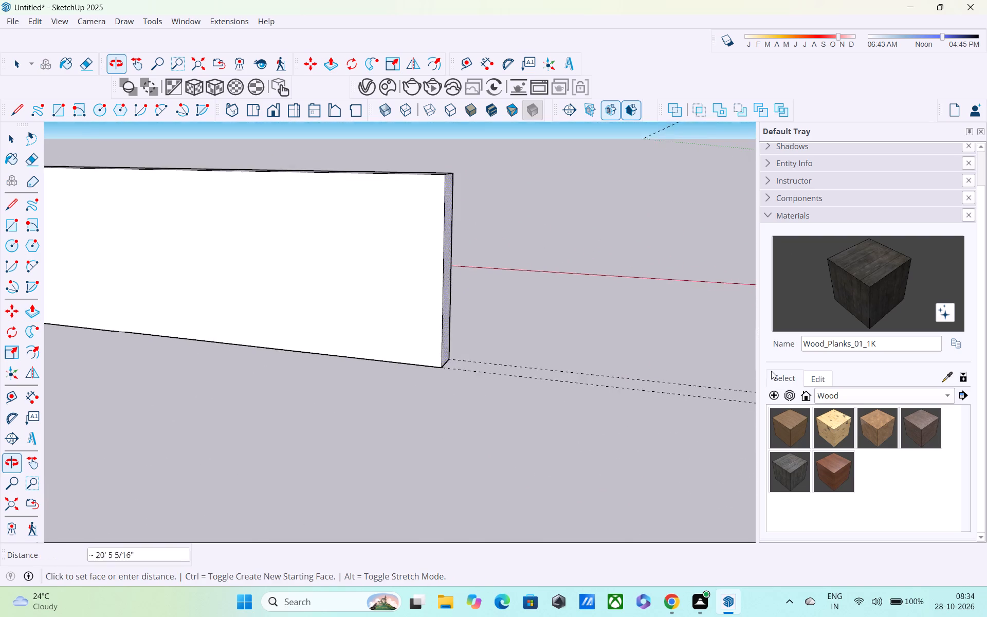
pyautogui.scroll(-4, 343, 368)
pyautogui.keyDown('shift'); pyautogui.moveTo(343, 368); pyautogui.dragTo(703, 352, button='middle'); pyautogui.keyUp('shift')
pyautogui.scroll(1, 699, 350)
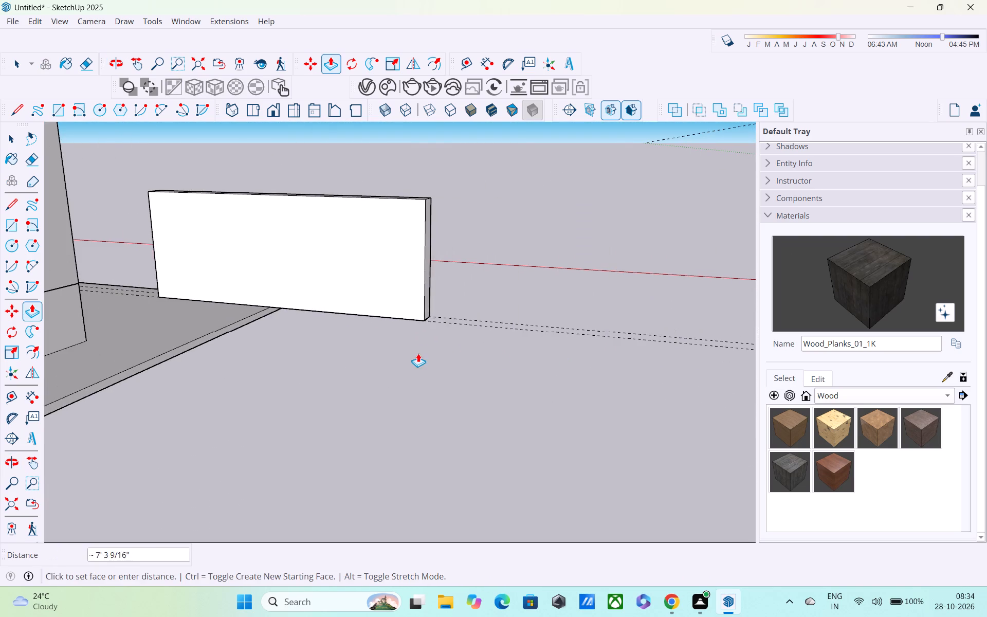
pyautogui.keyDown('shift'); pyautogui.moveTo(418, 354); pyautogui.dragTo(682, 322, button='middle'); pyautogui.keyUp('shift')
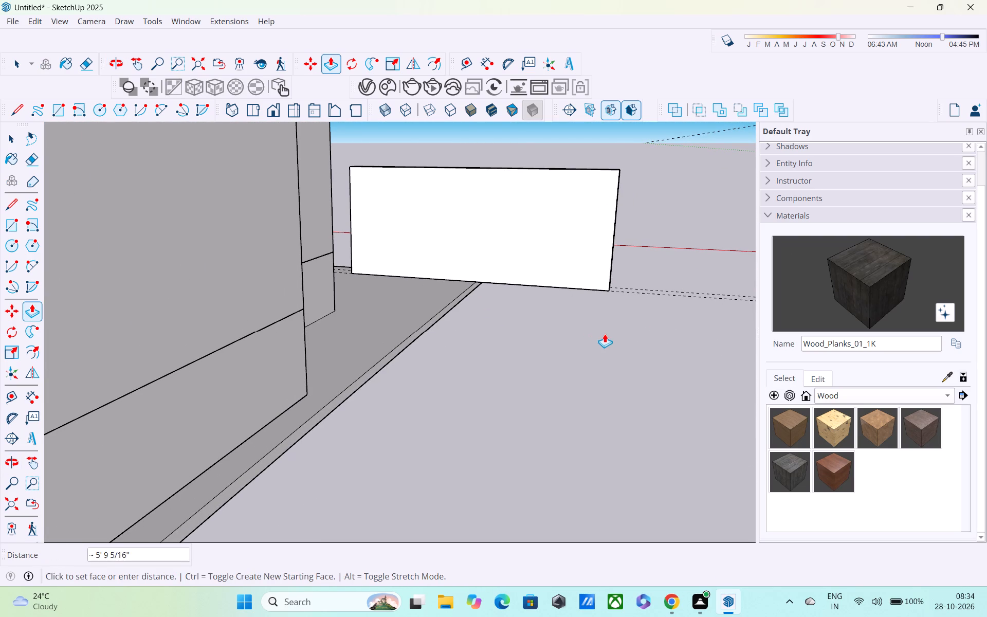
pyautogui.click(592, 333)
# Mark a 9" wide vertical strip at the outer end of the front wall's house-facing side.
pyautogui.press('l')
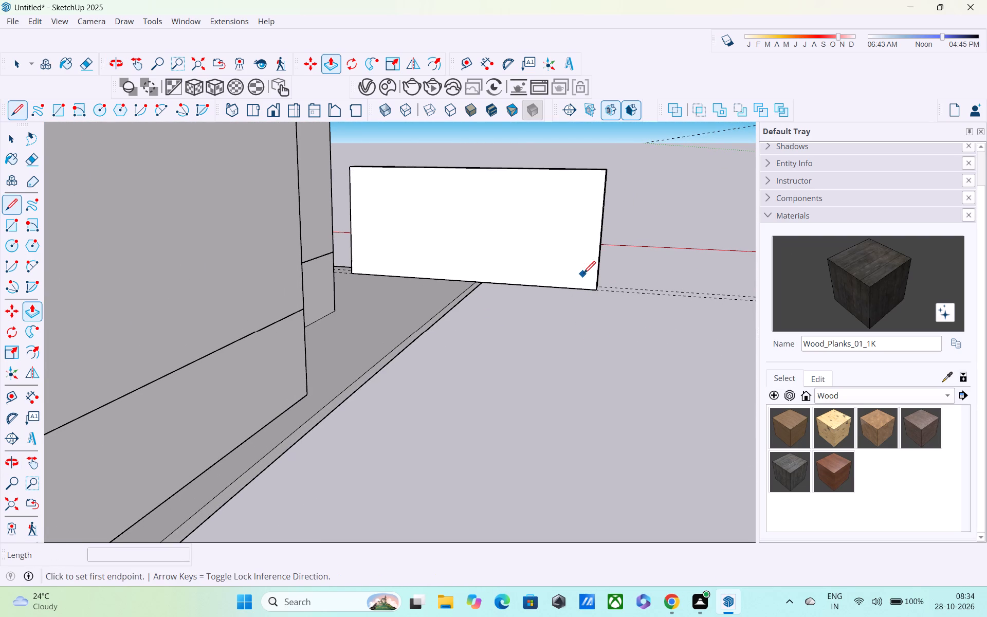
pyautogui.click(592, 291)
pyautogui.click(574, 292)
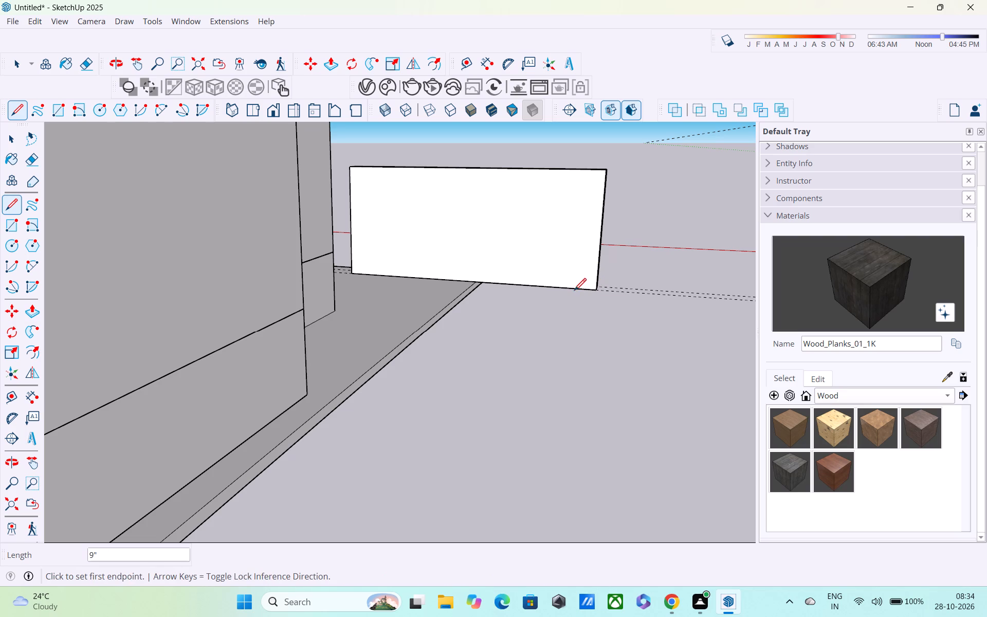
pyautogui.click(583, 171)
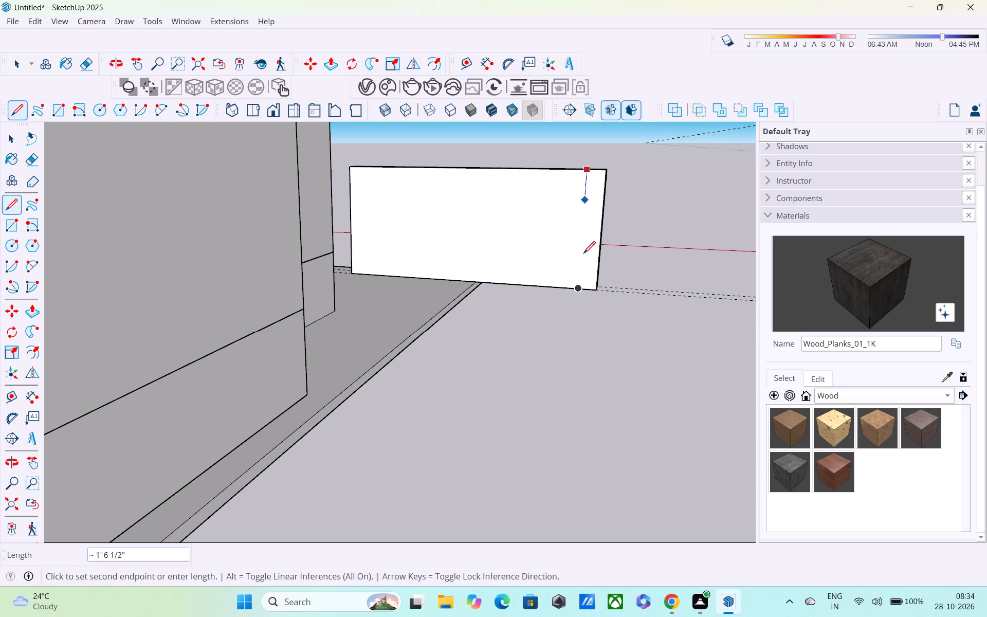
pyautogui.click(577, 289)
# Push/Pull the 9" strip about 43' back along the house's side, level with the plinth's rear edge.
pyautogui.press('p')
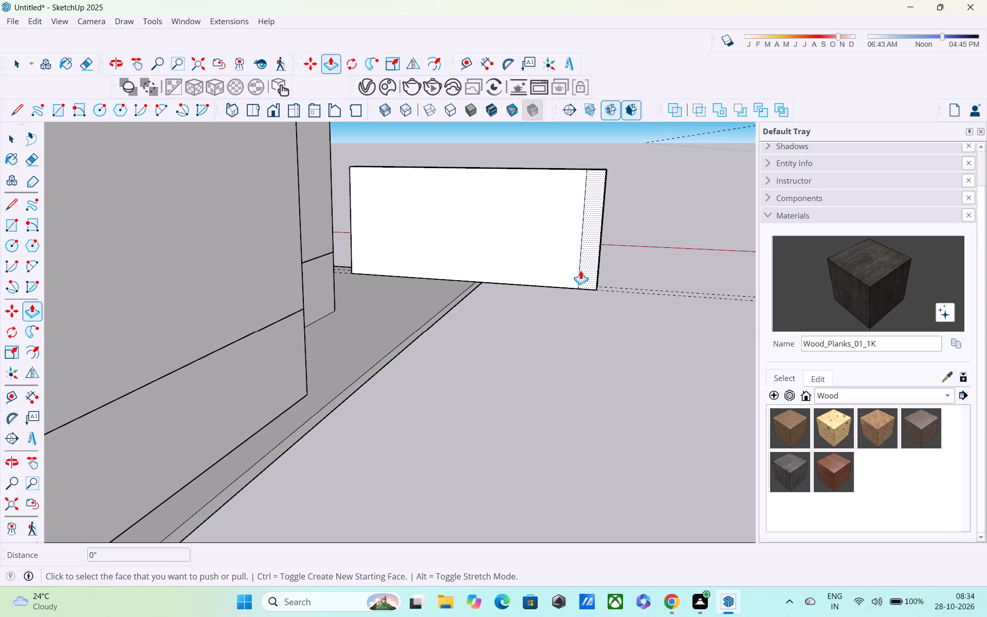
pyautogui.click(581, 267)
pyautogui.scroll(-5, 532, 355)
pyautogui.keyDown('shift'); pyautogui.moveTo(532, 359); pyautogui.dragTo(636, 239, button='middle'); pyautogui.keyUp('shift')
pyautogui.scroll(-4, 626, 251)
pyautogui.scroll(-5, 587, 321)
pyautogui.keyDown('shift'); pyautogui.moveTo(584, 325); pyautogui.dragTo(609, 364, button='middle'); pyautogui.keyUp('shift')
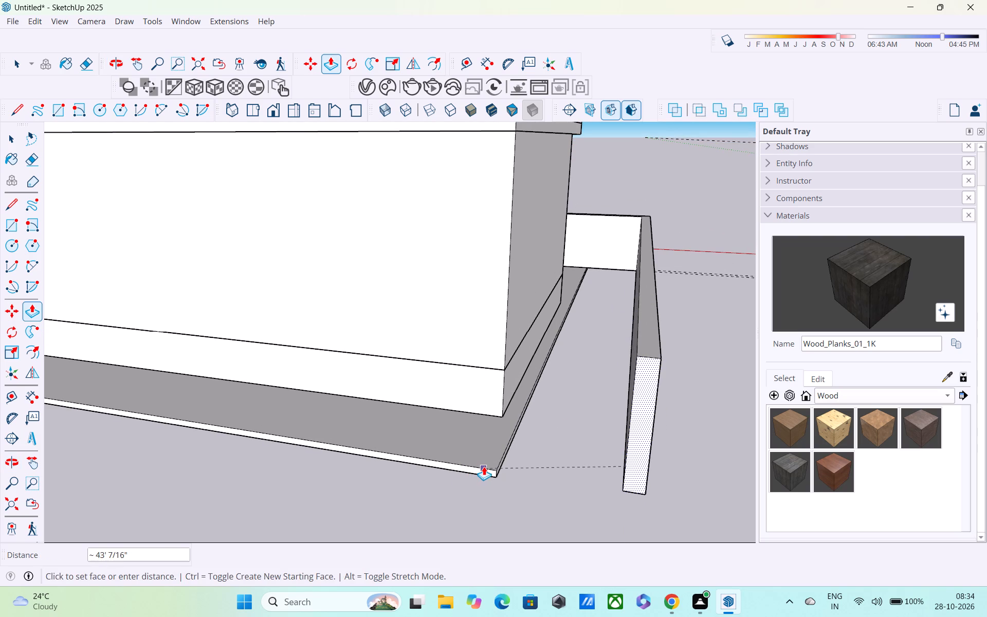
pyautogui.click(484, 467)
# Mark a 9" wide, 5' high vertical strip at the rear end of the side wall's house-facing side.
pyautogui.moveTo(519, 466); pyautogui.dragTo(564, 427, button='middle')
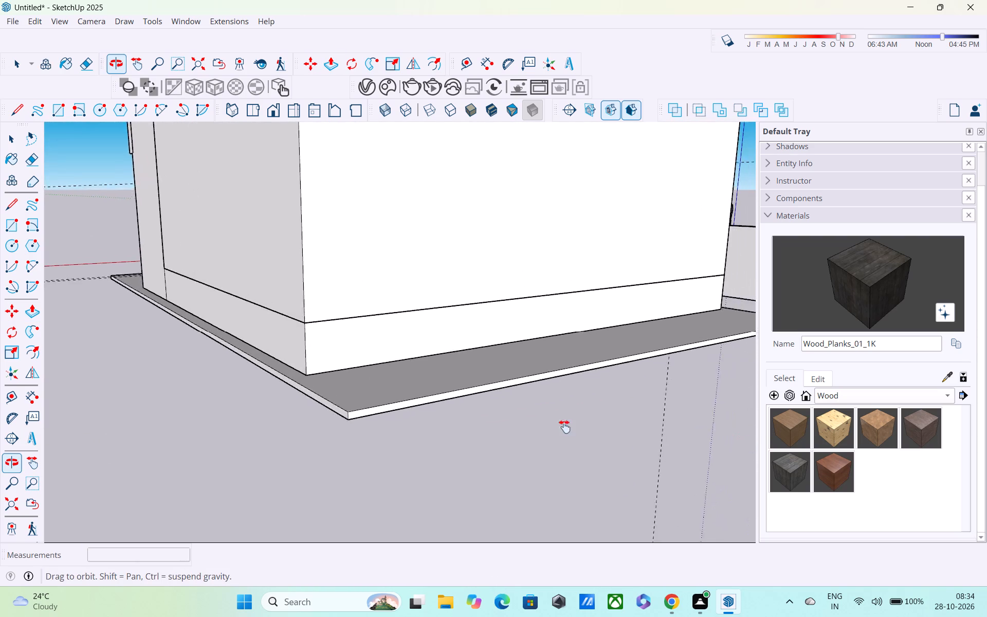
pyautogui.moveTo(564, 427); pyautogui.dragTo(399, 438, button='middle')
pyautogui.moveTo(402, 439); pyautogui.dragTo(556, 471, button='middle')
pyautogui.press('l')
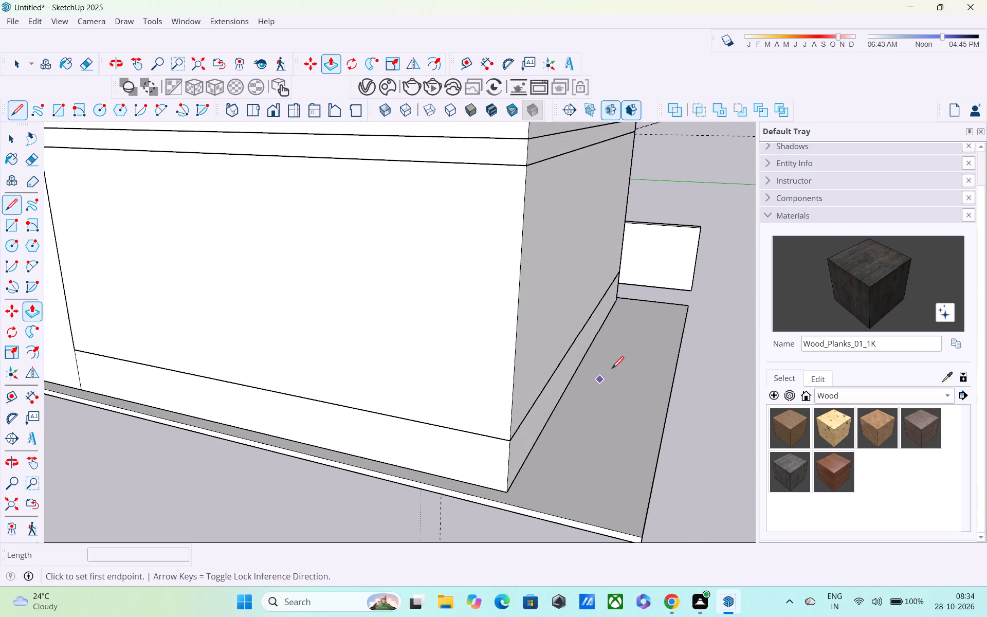
pyautogui.scroll(3, 703, 296)
pyautogui.click(685, 291)
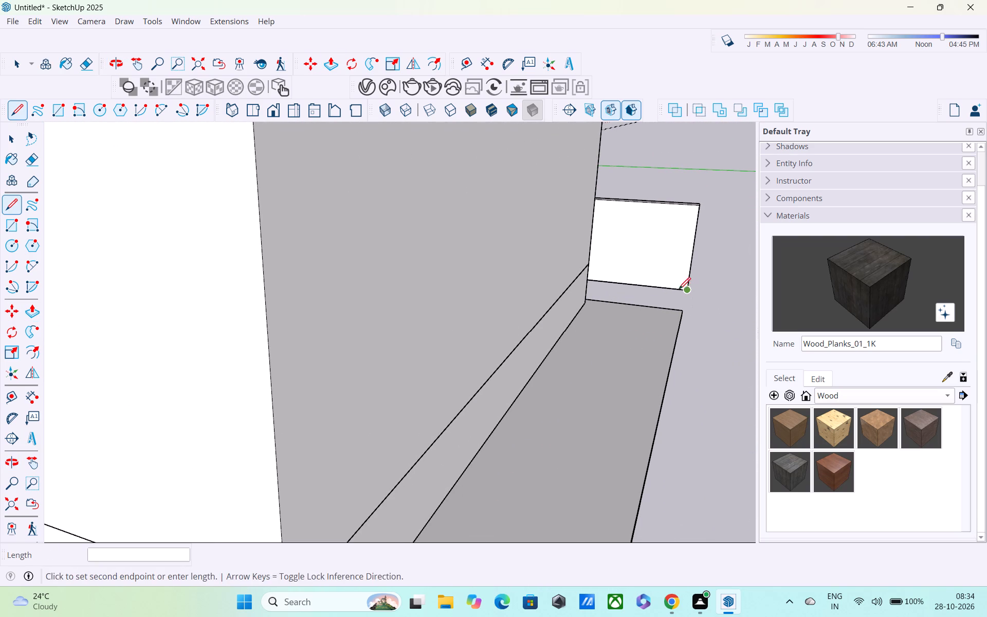
pyautogui.click(673, 287)
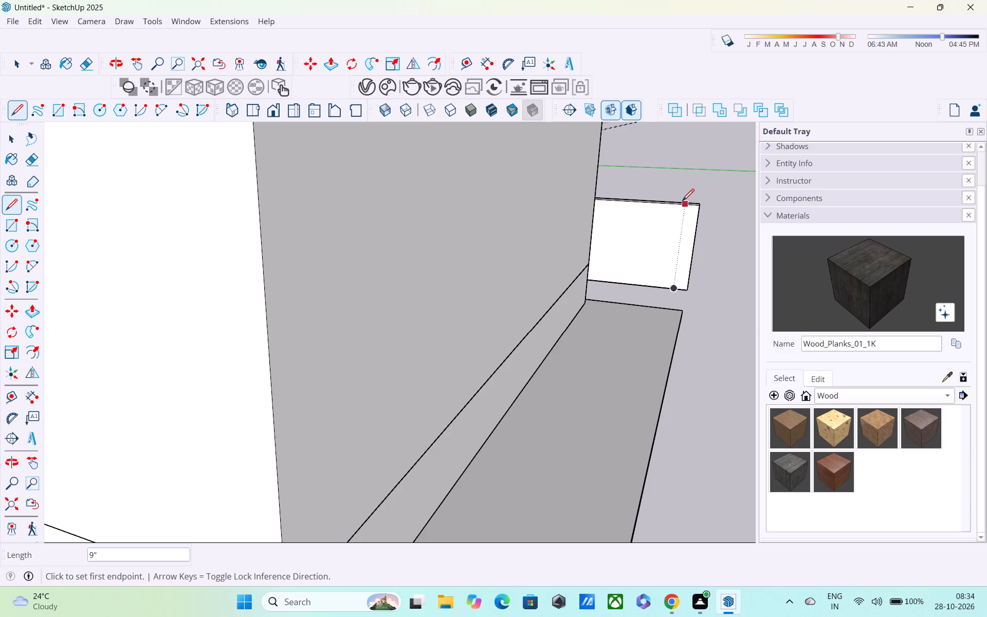
pyautogui.click(683, 206)
pyautogui.click(671, 291)
# Push/Pull the 9" strip across the back of the house, past the plinth's opposite side edge, to form the rear wall.
pyautogui.press('p')
pyautogui.click(685, 262)
pyautogui.scroll(-5, 630, 380)
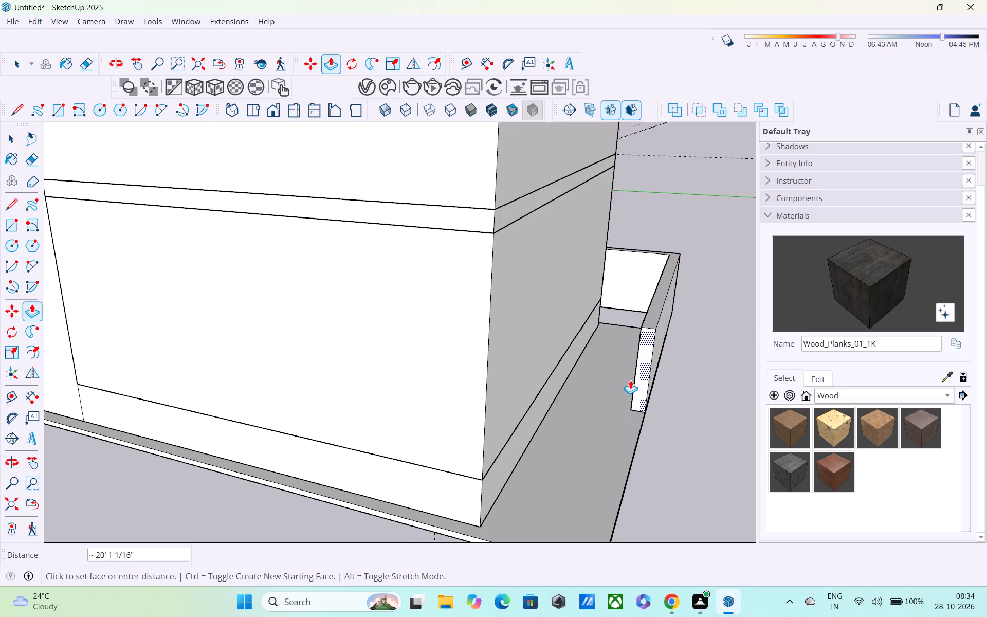
pyautogui.moveTo(630, 380); pyautogui.dragTo(669, 270, button='middle')
pyautogui.scroll(-2, 677, 284)
pyautogui.moveTo(662, 335); pyautogui.dragTo(918, 360, button='middle')
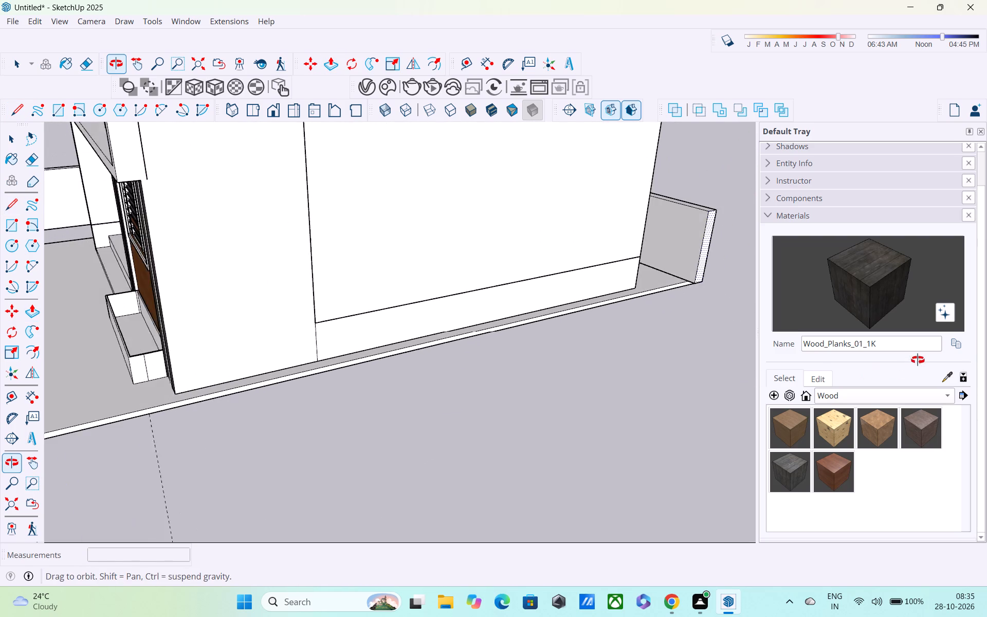
pyautogui.moveTo(918, 360); pyautogui.dragTo(916, 357, button='middle')
pyautogui.keyDown('shift'); pyautogui.moveTo(600, 367); pyautogui.dragTo(631, 353, button='middle'); pyautogui.keyUp('shift')
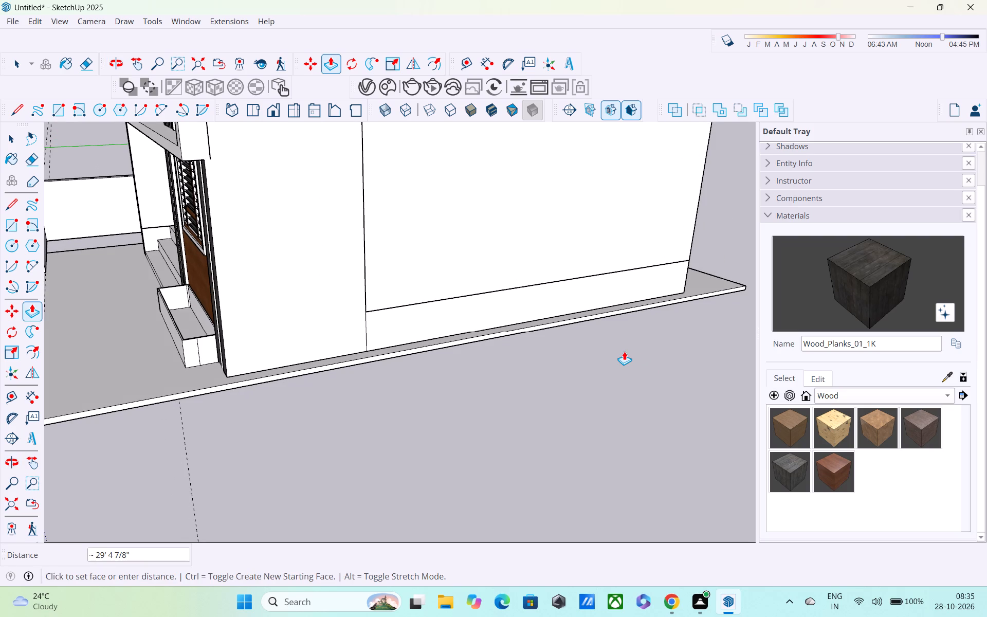
pyautogui.scroll(-1, 624, 345)
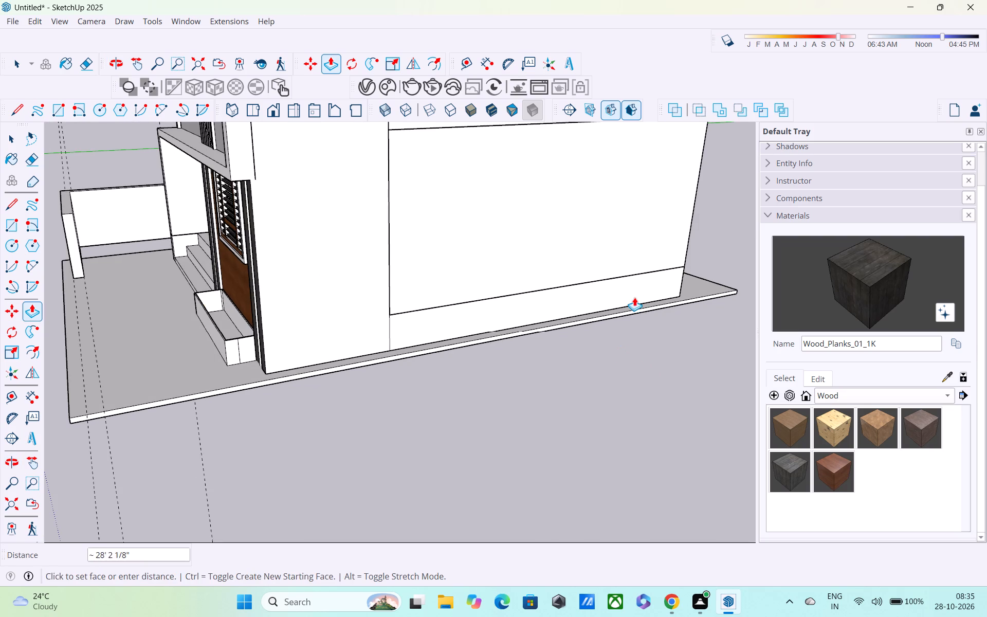
pyautogui.moveTo(694, 311); pyautogui.dragTo(575, 268, button='middle')
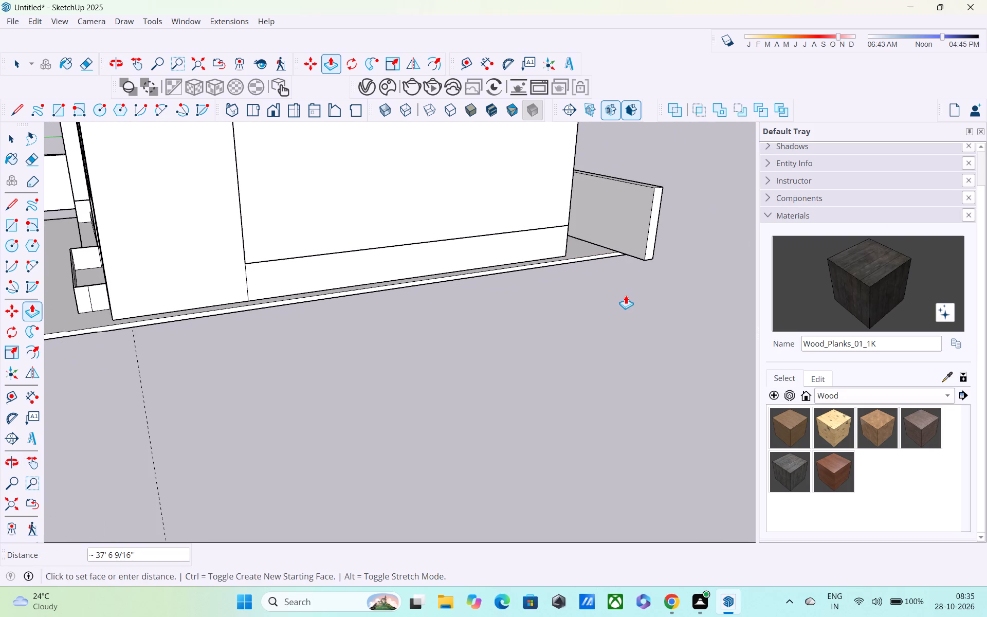
pyautogui.moveTo(633, 298); pyautogui.dragTo(884, 281, button='middle')
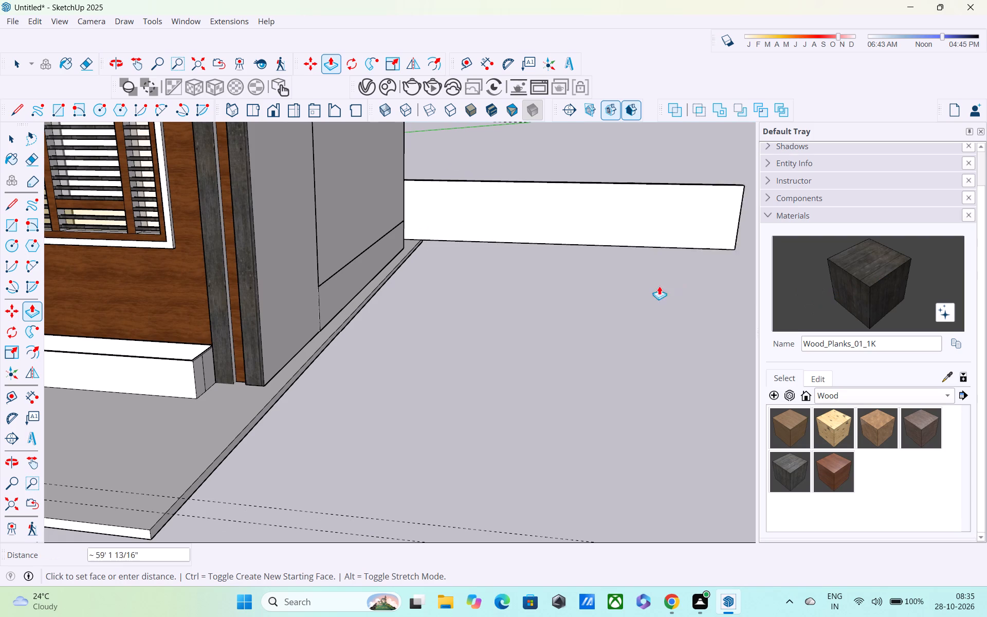
pyautogui.click(453, 281)
# Mark a 9" wide, 5' high vertical strip at the outer end of the rear wall's house-facing side.
pyautogui.press('l')
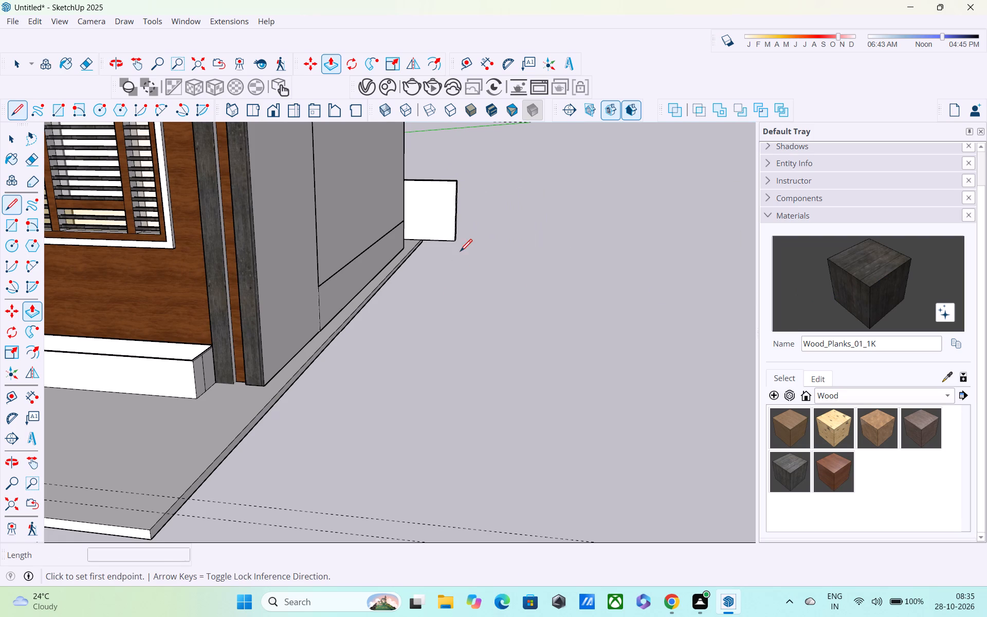
pyautogui.click(452, 243)
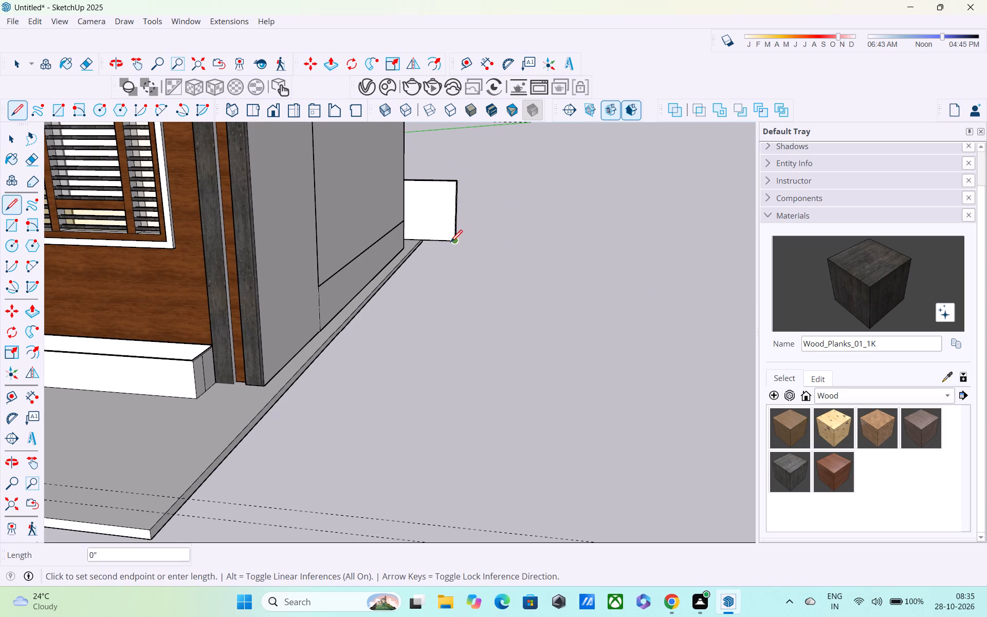
pyautogui.click(446, 241)
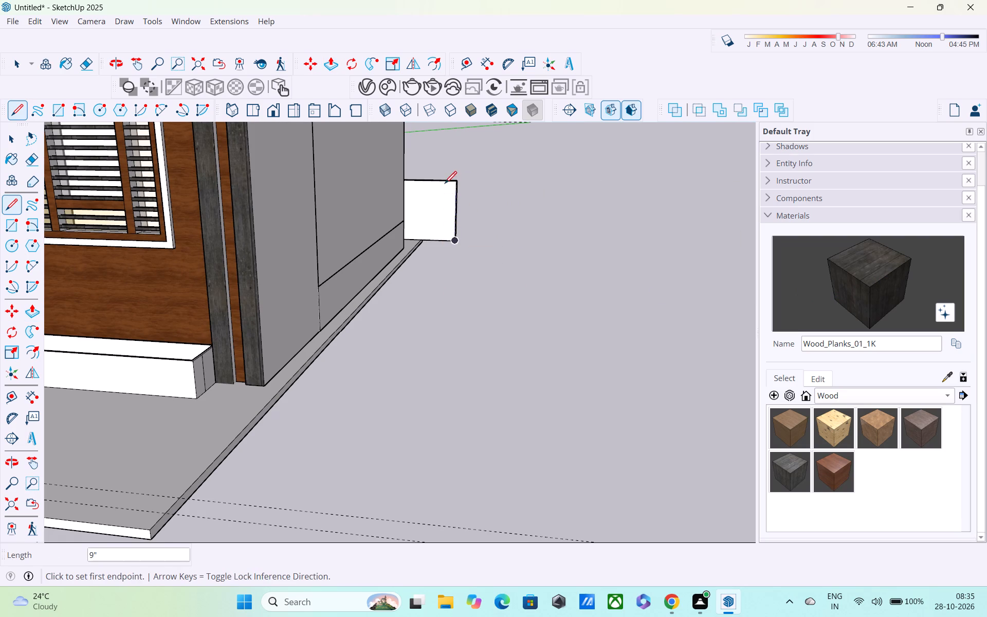
pyautogui.click(445, 181)
pyautogui.click(445, 247)
# Push/Pull the 9" strip about 43' forward along the house's side, level with the plinth's front edge.
pyautogui.press('p')
pyautogui.click(450, 223)
pyautogui.scroll(-3, 413, 293)
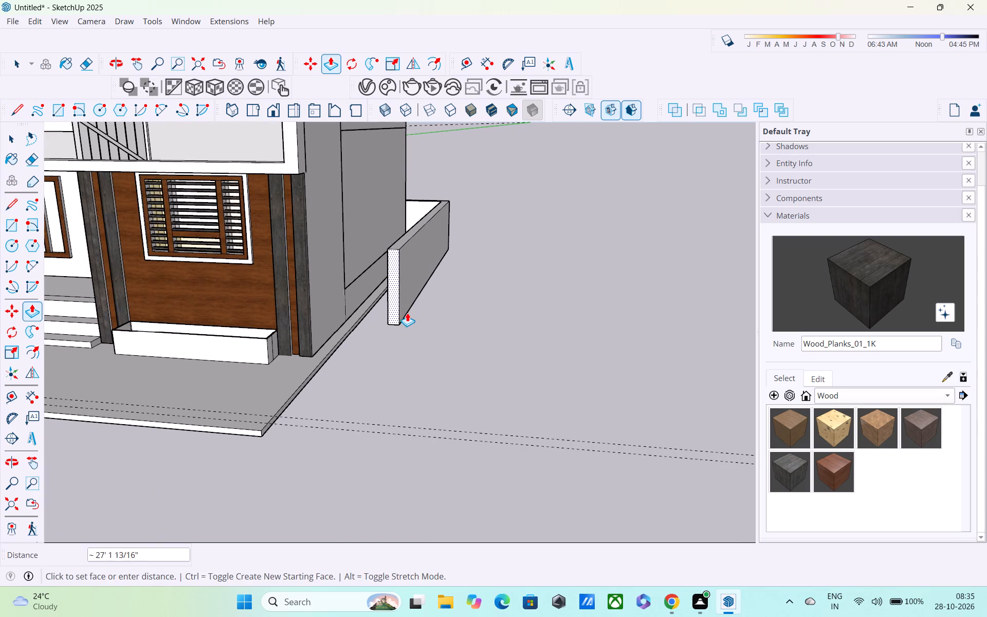
pyautogui.scroll(-1, 406, 310)
pyautogui.keyDown('ctrl'); pyautogui.moveTo(398, 318); pyautogui.dragTo(451, 301, button='middle'); pyautogui.keyUp('ctrl')
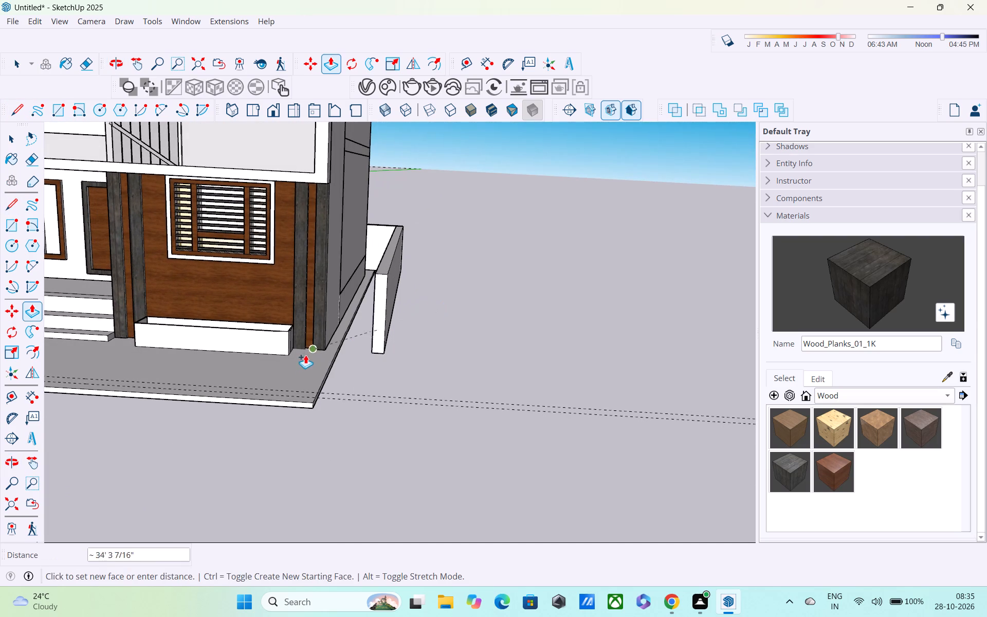
pyautogui.click(326, 396)
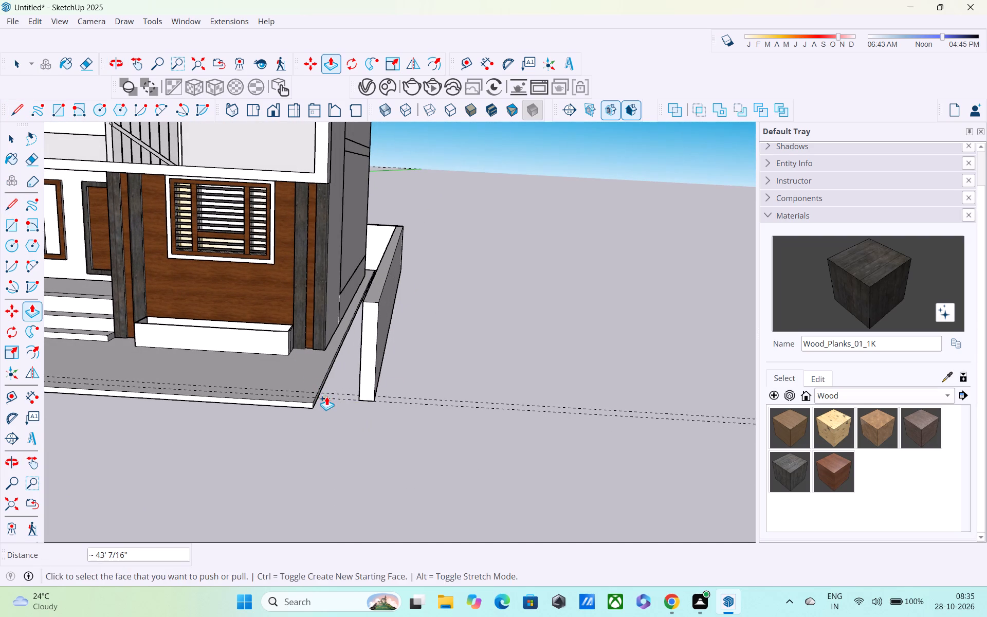
# Open the house group and Push/Pull the plinth's side face about 2' 11" outward to the new side wall's outer face.
pyautogui.moveTo(406, 380); pyautogui.dragTo(480, 396, button='middle')
pyautogui.moveTo(445, 389); pyautogui.dragTo(376, 317, button='middle')
pyautogui.scroll(3, 363, 427)
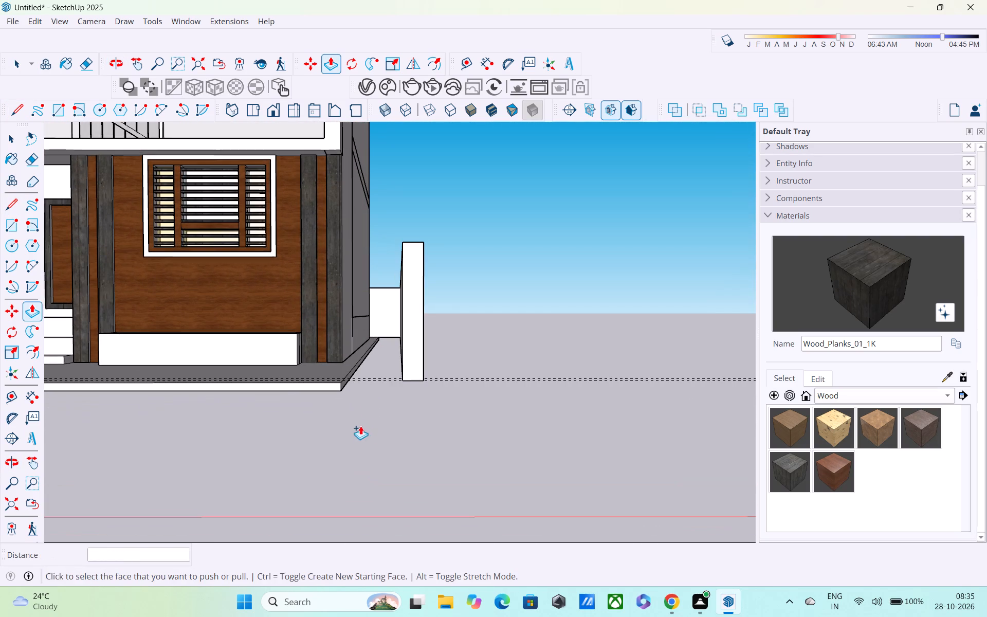
pyautogui.press('space')
pyautogui.scroll(3, 350, 388)
pyautogui.moveTo(348, 390); pyautogui.dragTo(309, 371, button='middle')
pyautogui.scroll(3, 310, 372)
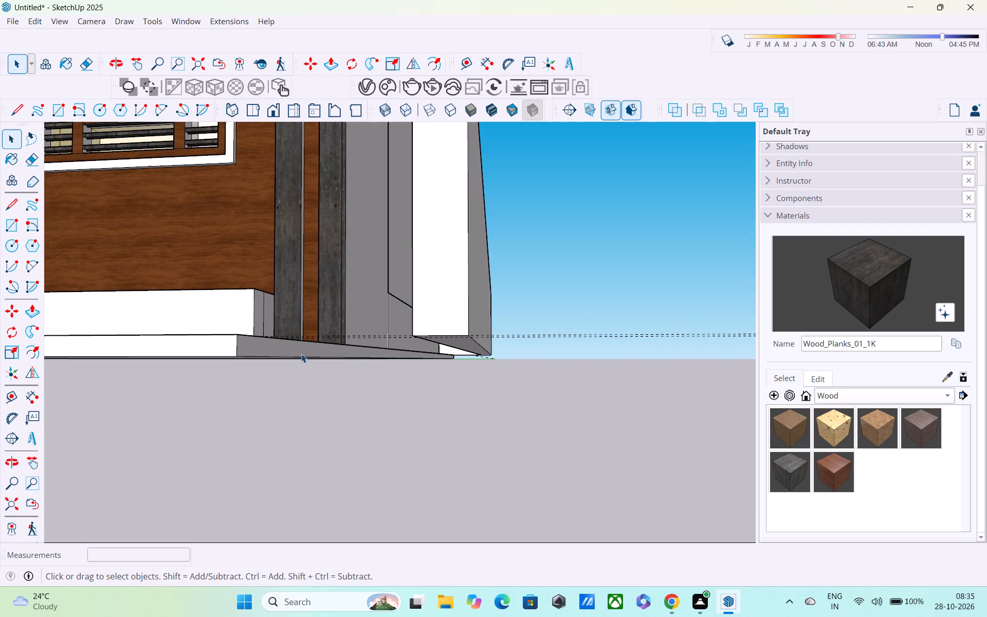
pyautogui.doubleClick(301, 354)
pyautogui.press('p')
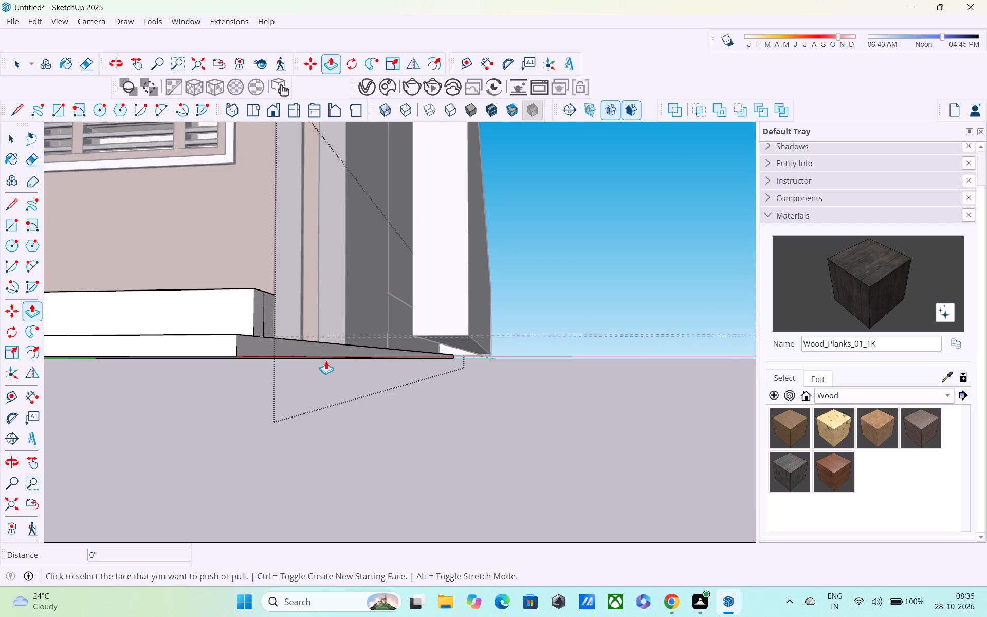
pyautogui.click(317, 343)
pyautogui.click(465, 337)
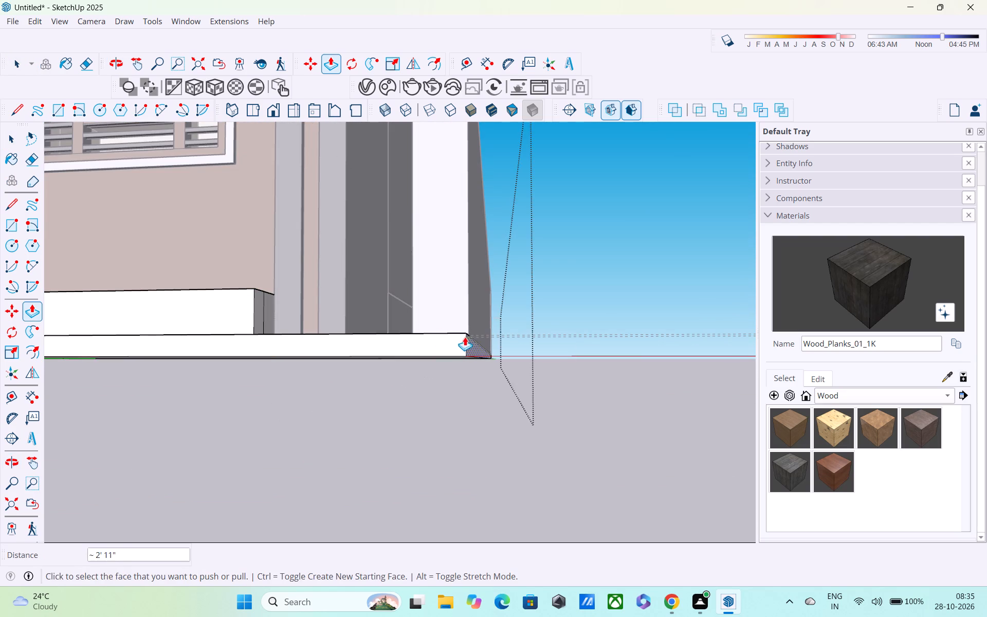
# Push/Pull the plinth's porch-side face about 5' 3" outward to the side wall's outer face, and close the group.
pyautogui.scroll(-5, 373, 357)
pyautogui.keyDown('shift'); pyautogui.moveTo(368, 369); pyautogui.dragTo(787, 459, button='middle'); pyautogui.keyUp('shift')
pyautogui.scroll(1, 273, 334)
pyautogui.scroll(-4, 153, 335)
pyautogui.keyDown('shift'); pyautogui.moveTo(171, 357); pyautogui.dragTo(423, 399, button='middle'); pyautogui.keyUp('shift')
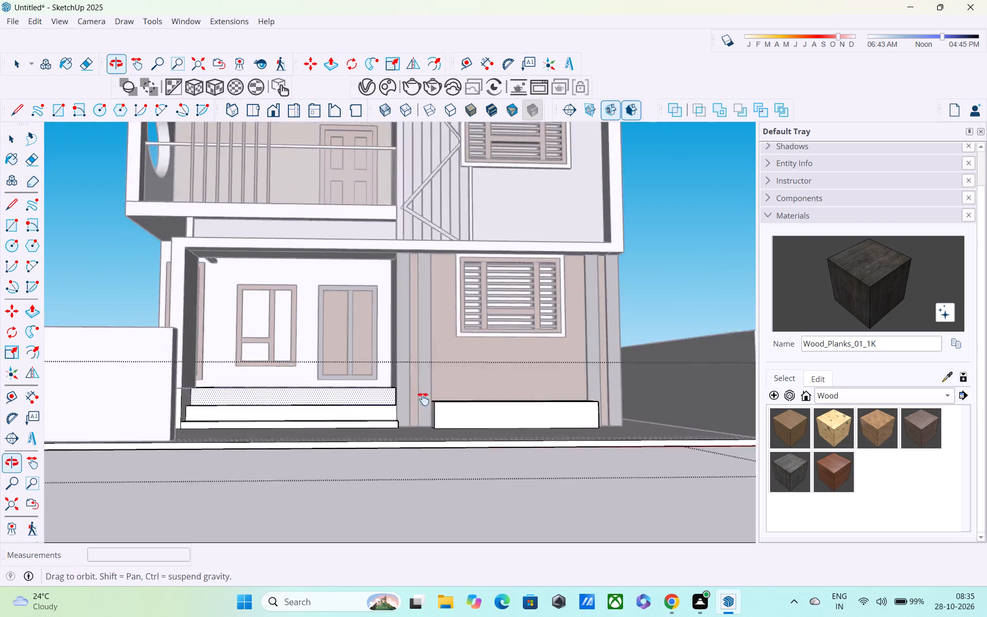
pyautogui.keyDown('shift'); pyautogui.moveTo(423, 399); pyautogui.dragTo(562, 402, button='middle'); pyautogui.keyUp('shift')
pyautogui.moveTo(259, 387); pyautogui.dragTo(566, 296, button='middle')
pyautogui.scroll(-1, 566, 296)
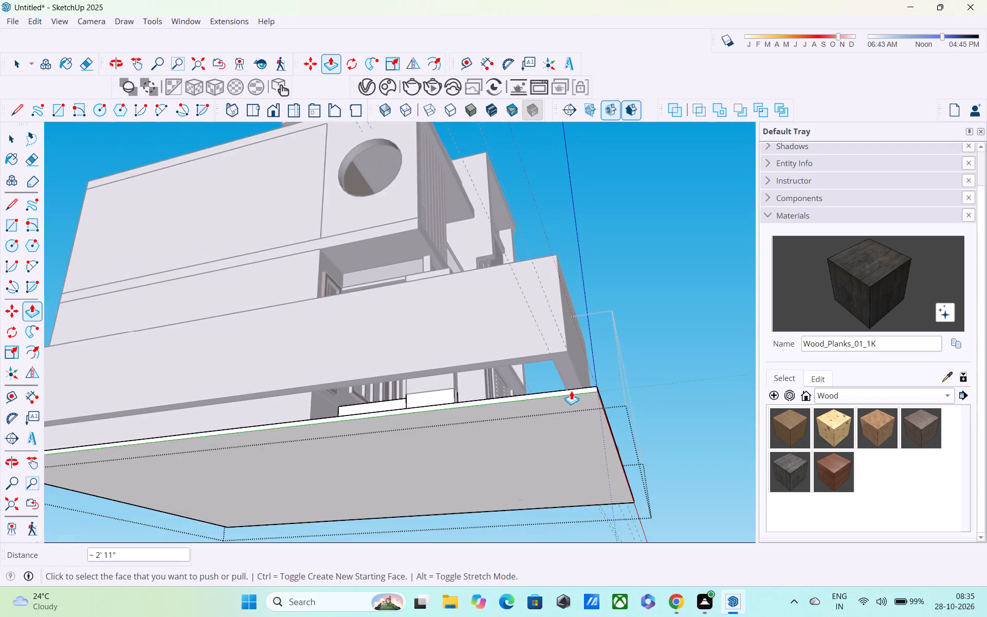
pyautogui.scroll(4, 571, 391)
pyautogui.click(571, 386)
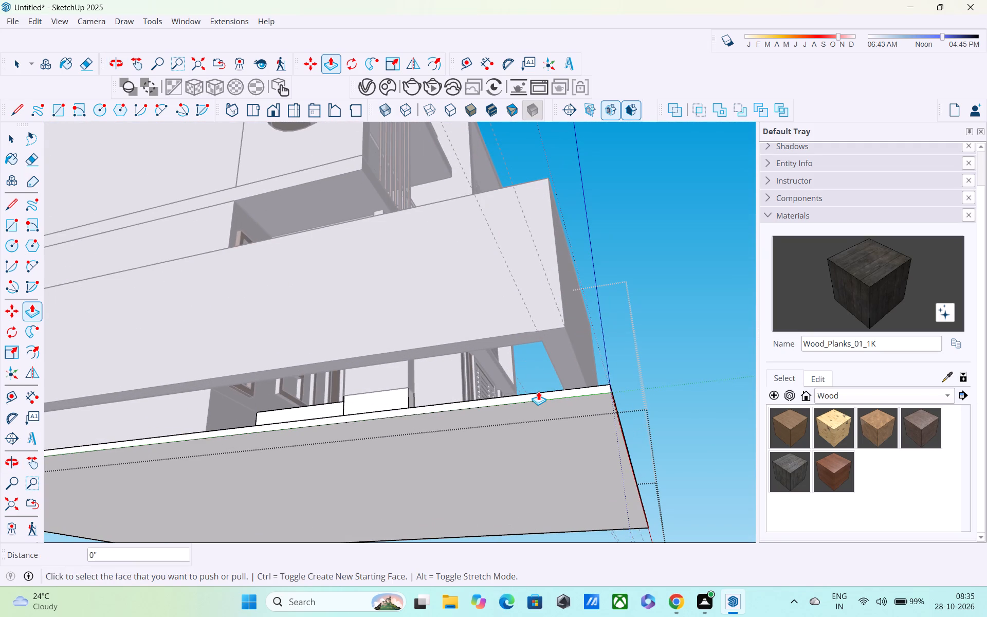
pyautogui.click(538, 395)
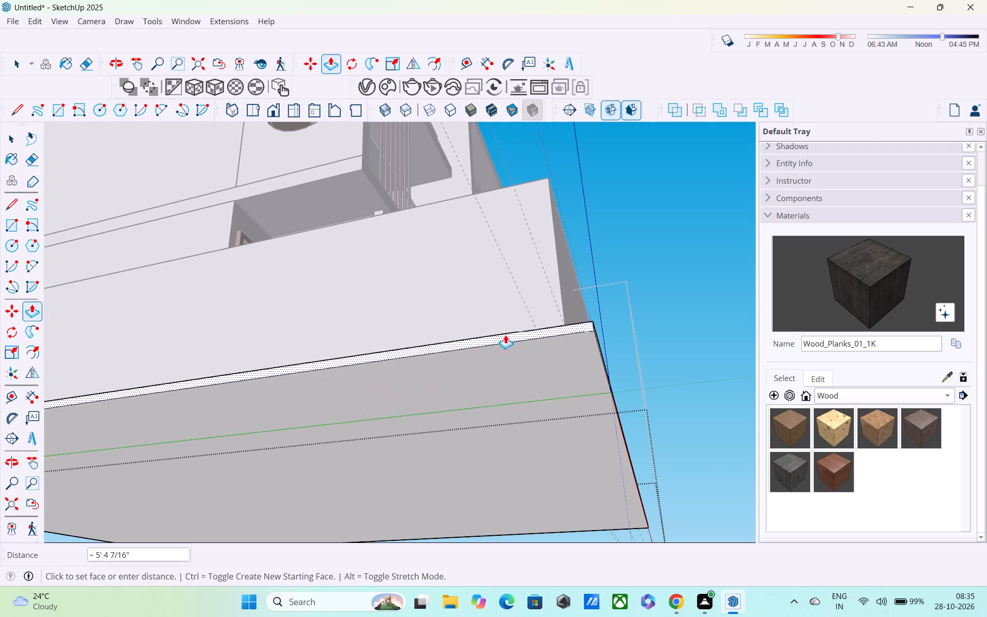
pyautogui.click(531, 329)
pyautogui.moveTo(545, 347); pyautogui.dragTo(520, 391, button='middle')
pyautogui.scroll(-1, 542, 364)
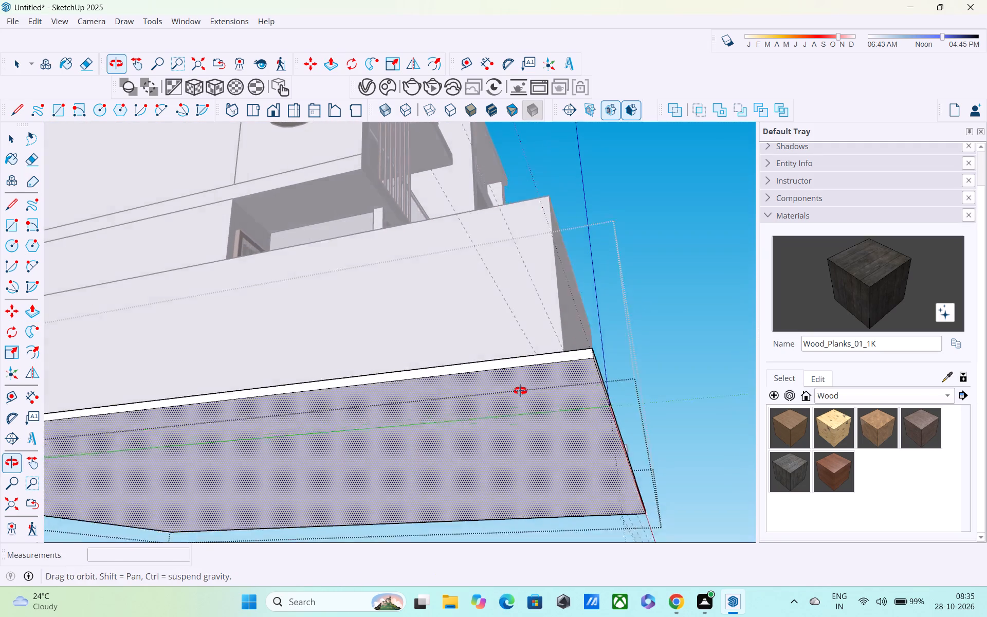
pyautogui.moveTo(520, 391); pyautogui.dragTo(364, 498, button='middle')
pyautogui.scroll(-5, 373, 485)
pyautogui.moveTo(549, 492); pyautogui.dragTo(385, 496, button='middle')
pyautogui.scroll(-3, 383, 493)
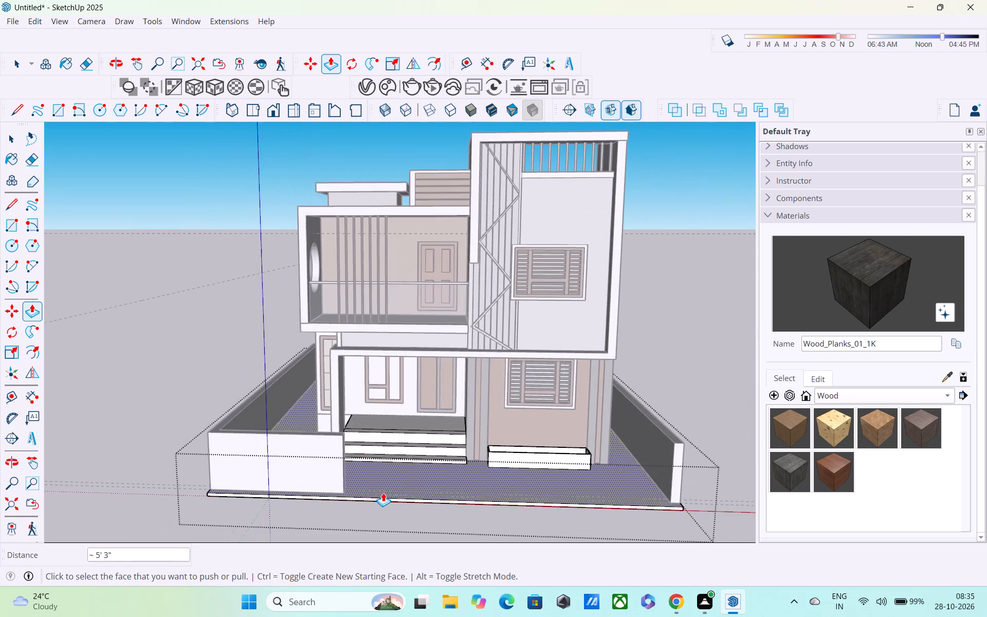
pyautogui.scroll(-8, 381, 492)
pyautogui.moveTo(385, 495); pyautogui.dragTo(297, 525, button='middle')
pyautogui.press('space')
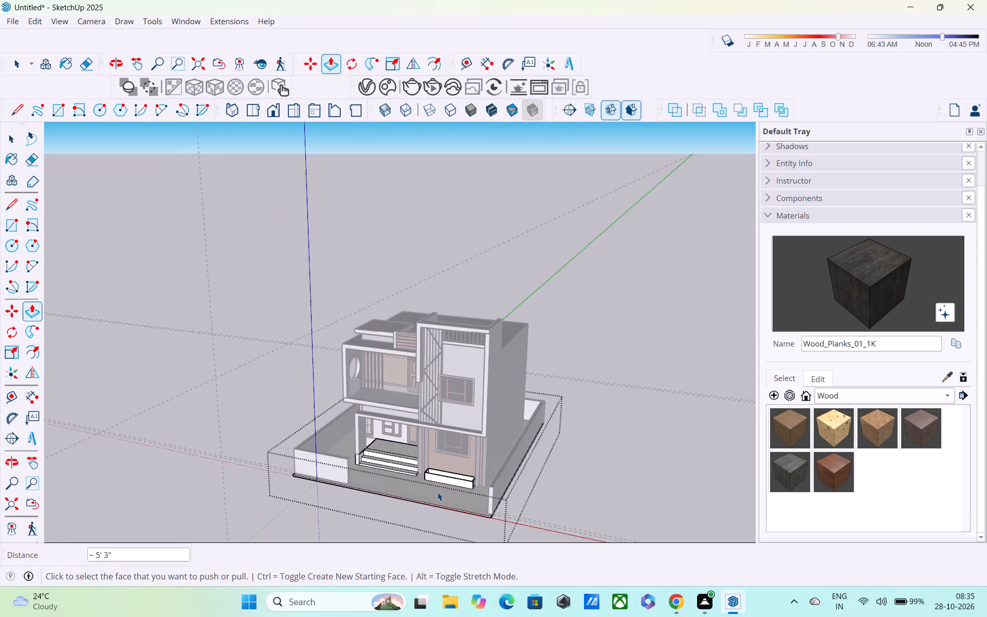
pyautogui.click(634, 437)
# Examine the extended plinth and the boundary walls around the house from low and raised front views.
pyautogui.scroll(7, 477, 458)
pyautogui.moveTo(477, 458); pyautogui.dragTo(476, 423, button='middle')
pyautogui.moveTo(415, 475); pyautogui.dragTo(414, 413, button='middle')
pyautogui.scroll(1, 414, 413)
pyautogui.scroll(-4, 414, 416)
pyautogui.moveTo(409, 462); pyautogui.dragTo(408, 408, button='middle')
pyautogui.keyDown('shift'); pyautogui.moveTo(408, 419); pyautogui.dragTo(408, 395, button='middle'); pyautogui.keyUp('shift')
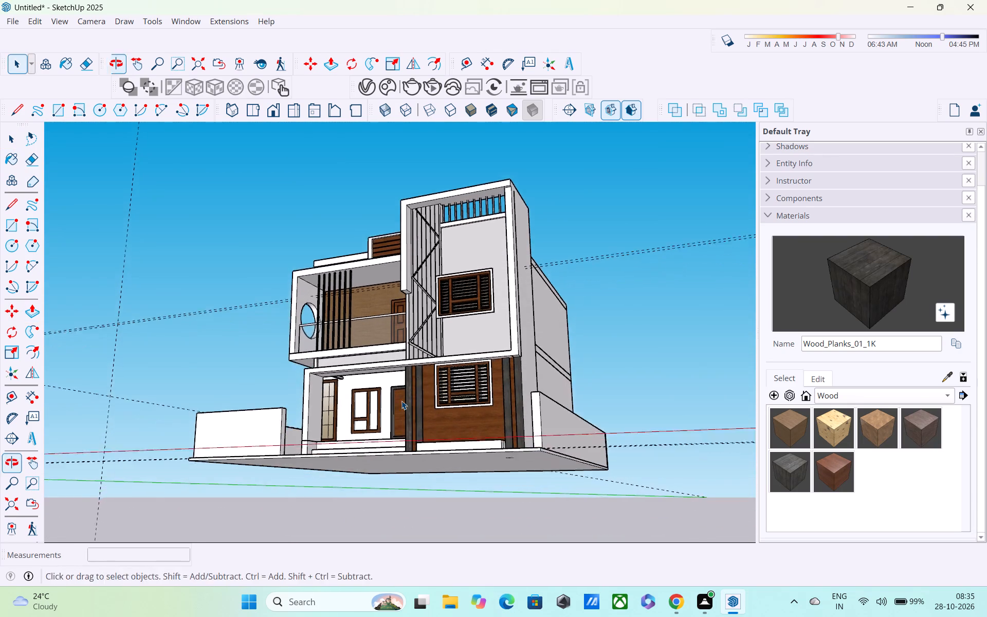
pyautogui.scroll(1, 401, 401)
pyautogui.moveTo(400, 414); pyautogui.dragTo(391, 497, button='middle')
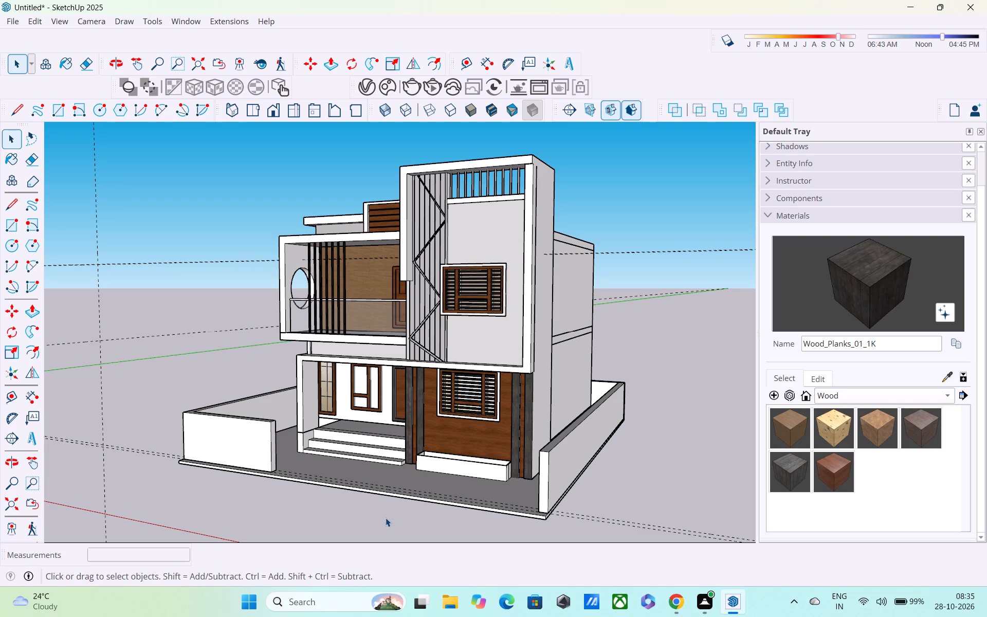
pyautogui.scroll(-2, 386, 518)
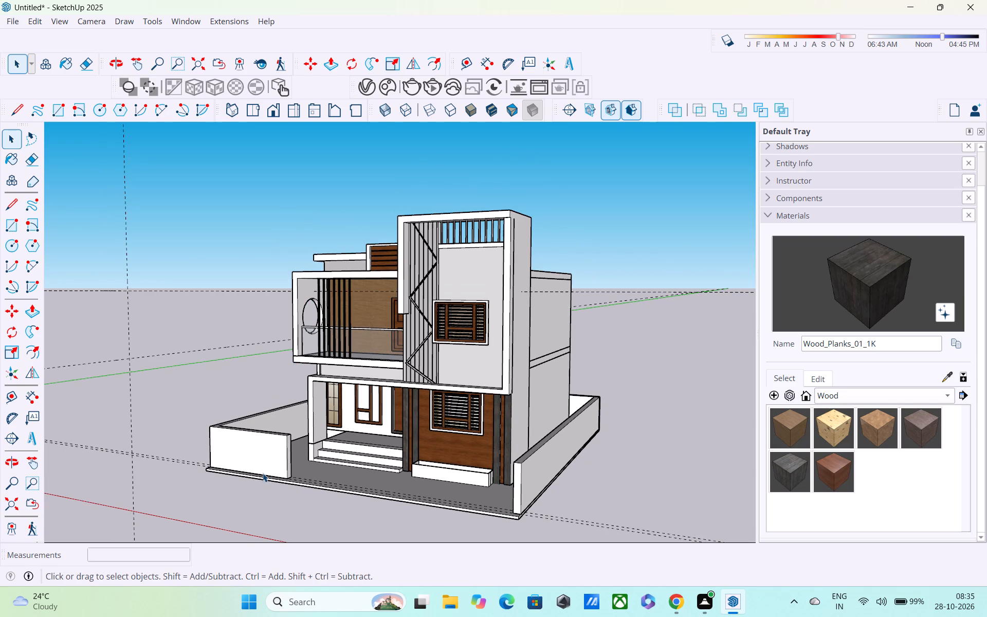
pyautogui.keyDown('shift'); pyautogui.moveTo(280, 442); pyautogui.dragTo(383, 435, button='middle'); pyautogui.keyUp('shift')
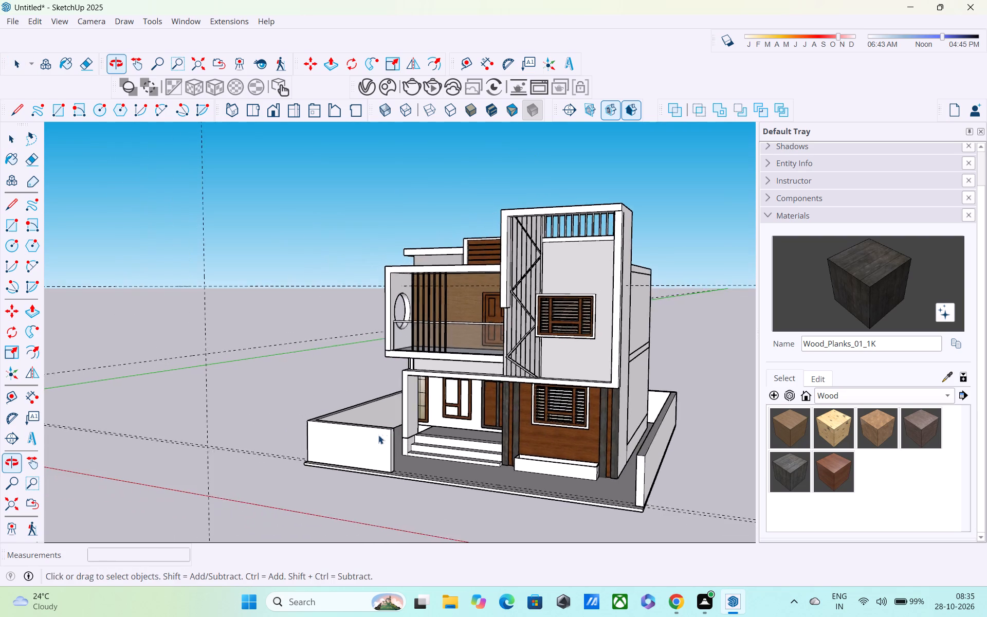
# Draw a rectangle about 1' 4" by 1' 5" on the plinth at the free end of the short front wall.
pyautogui.scroll(8, 378, 435)
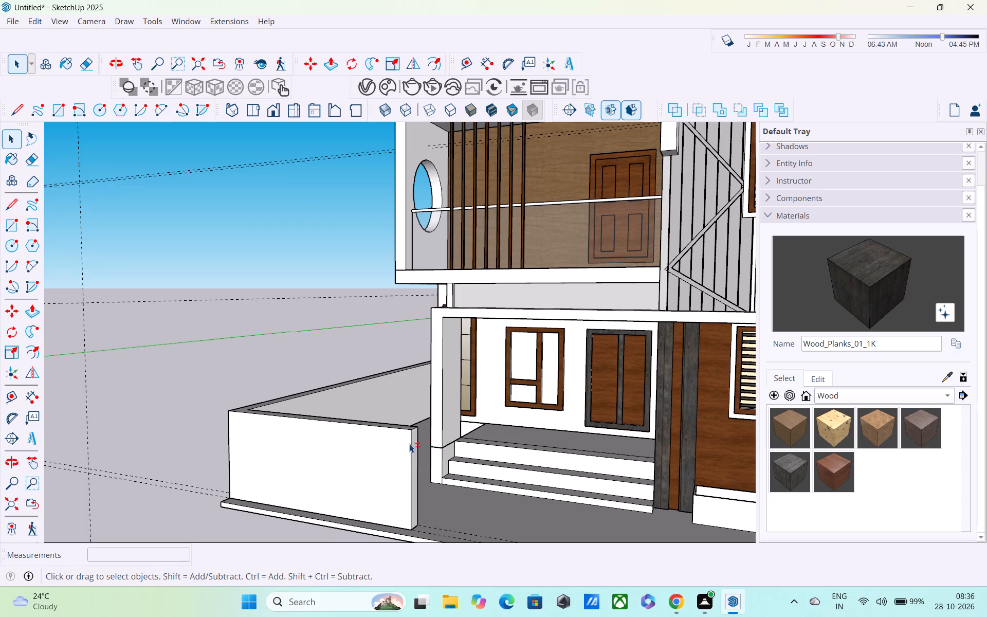
pyautogui.keyDown('shift'); pyautogui.moveTo(416, 446); pyautogui.dragTo(557, 444, button='middle'); pyautogui.keyUp('shift')
pyautogui.scroll(-3, 557, 444)
pyautogui.moveTo(634, 510); pyautogui.dragTo(592, 520, button='middle')
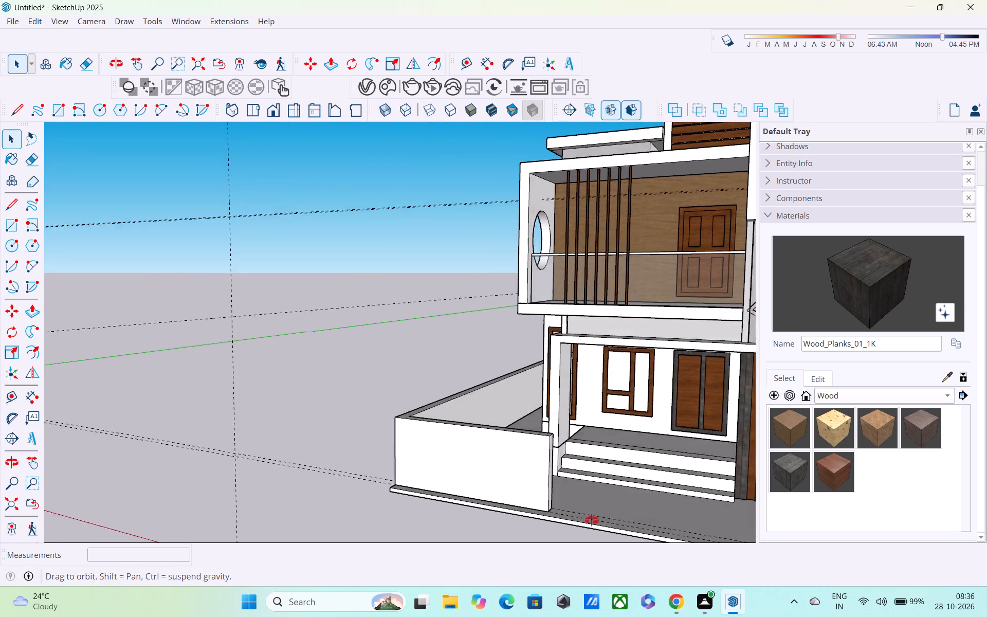
pyautogui.moveTo(592, 520); pyautogui.dragTo(460, 533, button='middle')
pyautogui.scroll(1, 464, 533)
pyautogui.keyDown('shift'); pyautogui.moveTo(459, 525); pyautogui.dragTo(454, 434, button='middle'); pyautogui.keyUp('shift')
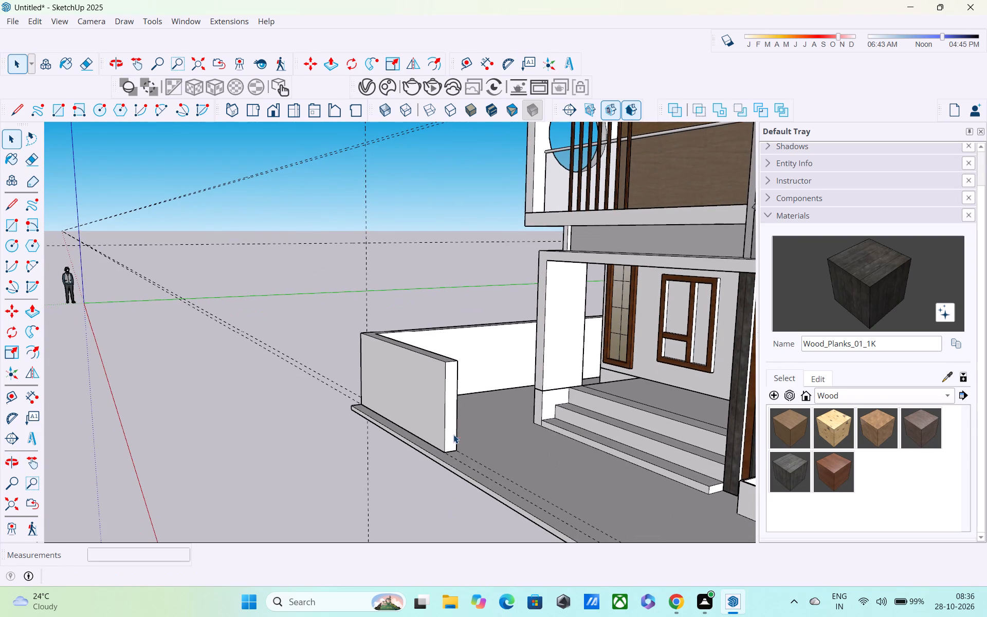
pyautogui.press('r')
pyautogui.scroll(3, 459, 455)
pyautogui.moveTo(454, 465); pyautogui.dragTo(400, 509, button='middle')
pyautogui.scroll(4, 414, 464)
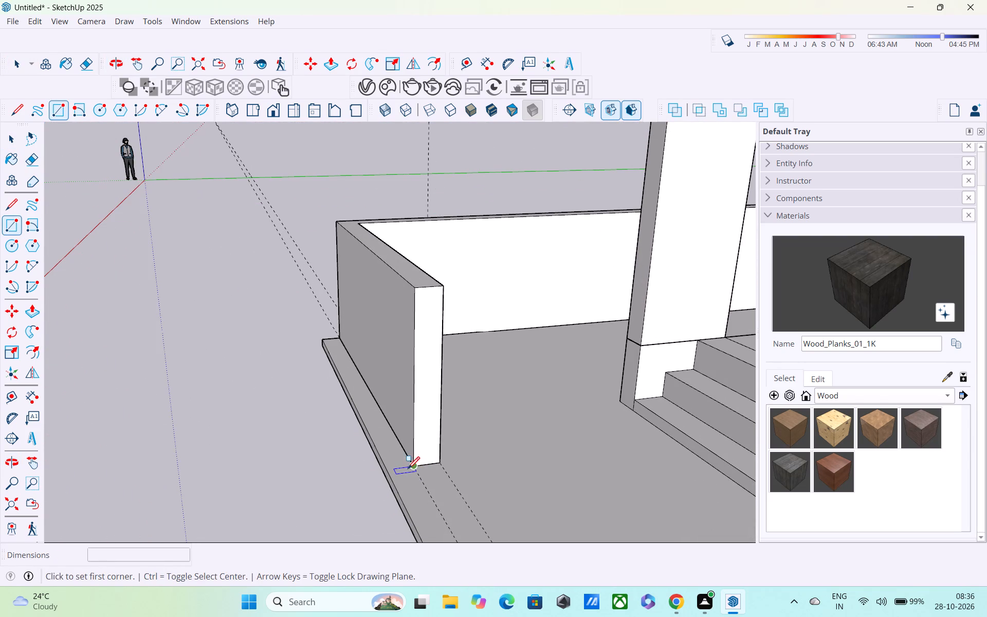
pyautogui.click(404, 477)
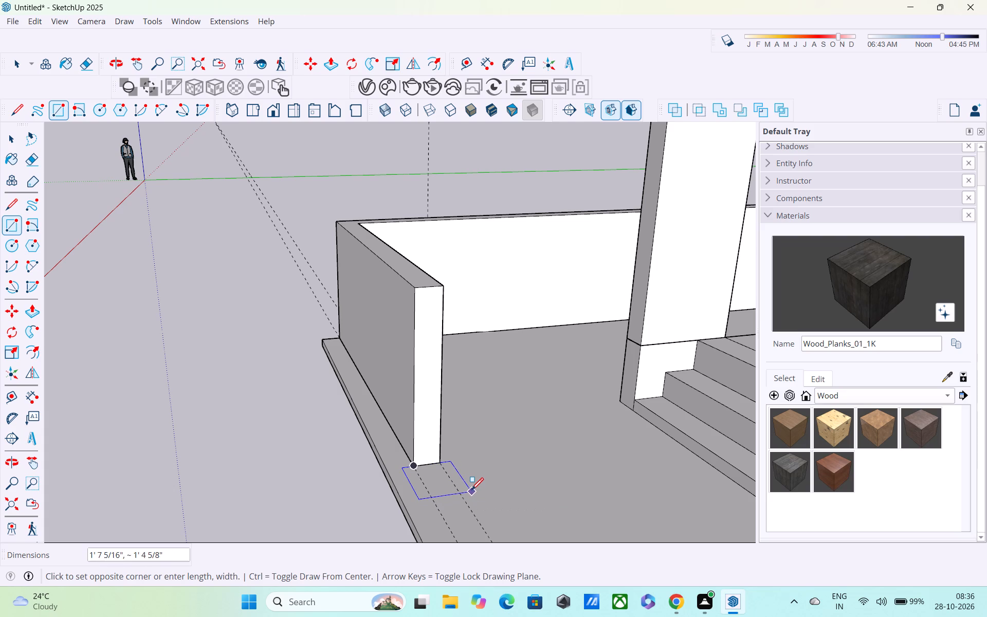
pyautogui.click(467, 486)
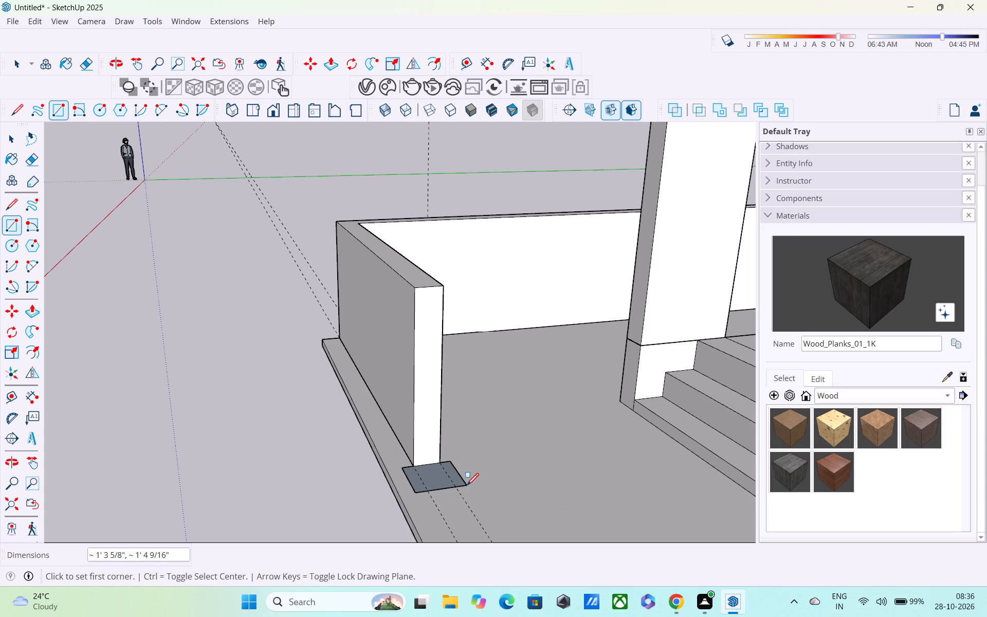
# Push/Pull the rectangle at the short front wall's free end up about 7' 3" to form a gate pillar.
pyautogui.press('p')
pyautogui.click(436, 476)
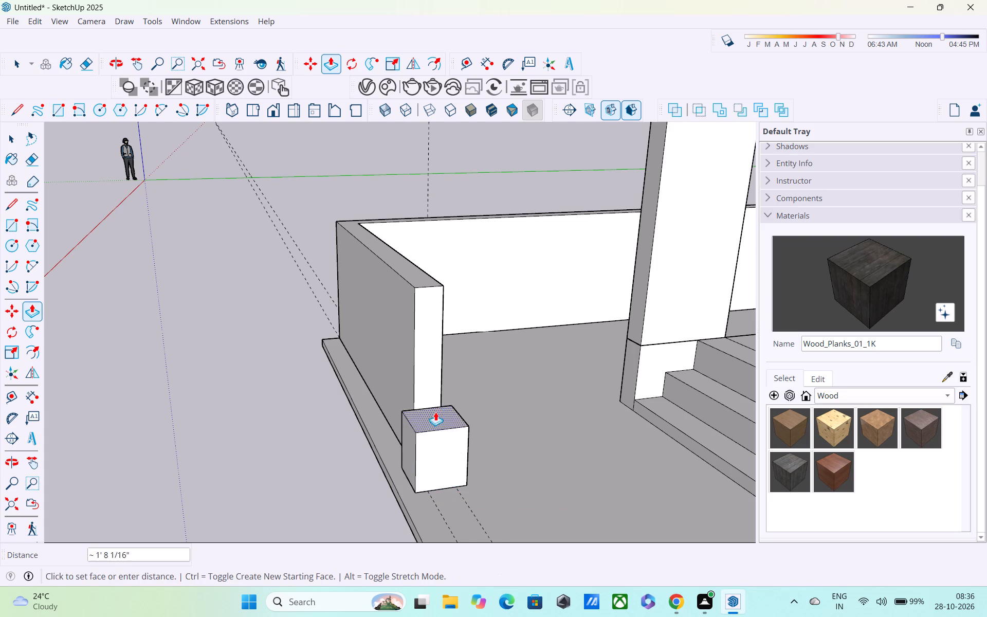
pyautogui.scroll(-4, 435, 410)
pyautogui.moveTo(431, 384); pyautogui.dragTo(484, 311, button='middle')
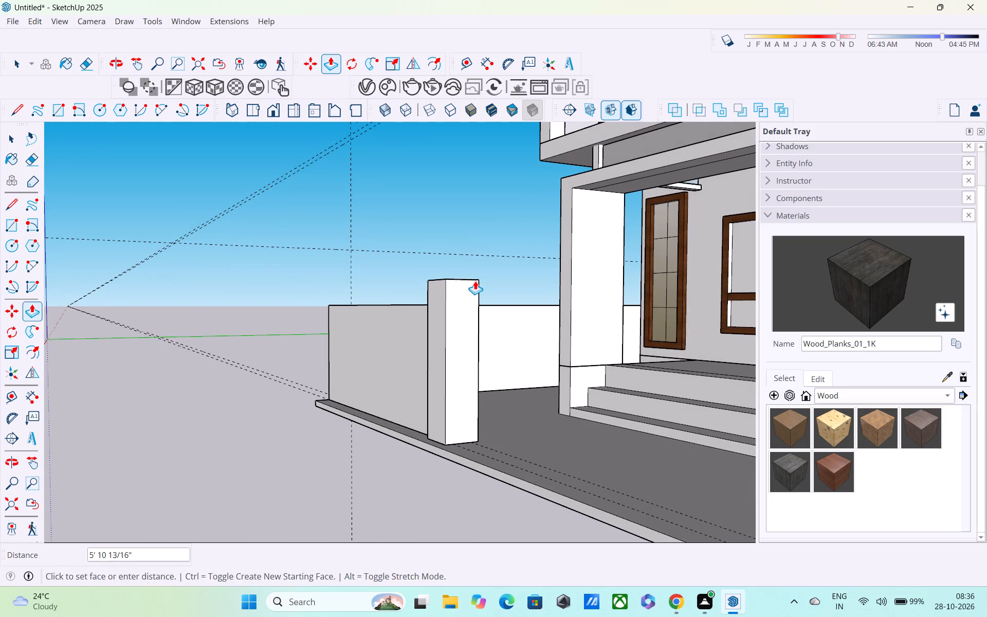
pyautogui.scroll(1, 475, 281)
pyautogui.moveTo(482, 281); pyautogui.dragTo(657, 340, button='middle')
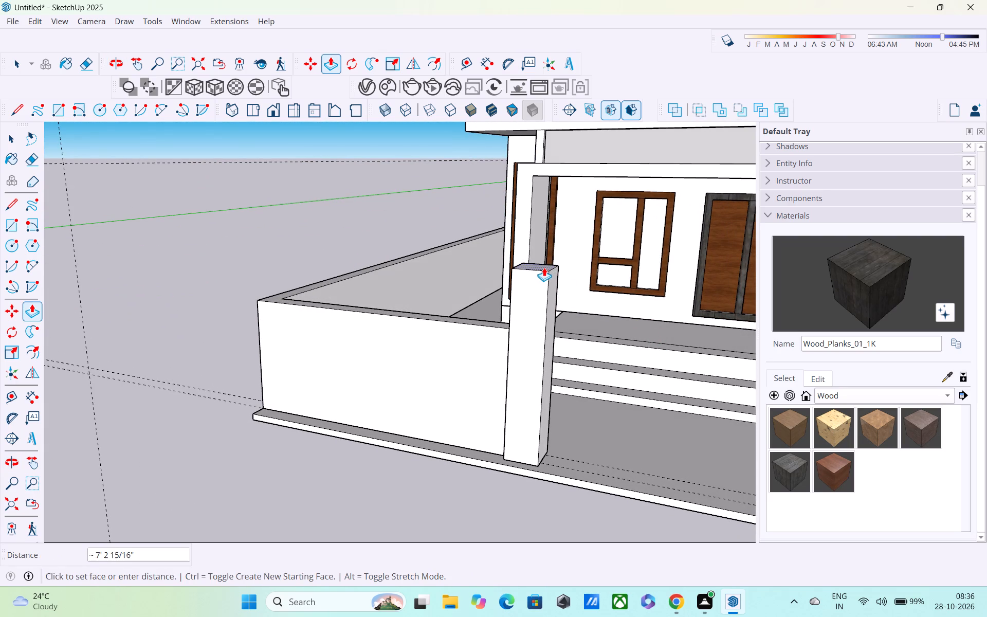
pyautogui.click(544, 267)
# Draw a horizontal line across the pillar's outer front face, about 2 1/4" below its top edge.
pyautogui.scroll(1, 536, 319)
pyautogui.moveTo(536, 319); pyautogui.dragTo(504, 298, button='middle')
pyautogui.press('space')
pyautogui.scroll(3, 592, 233)
pyautogui.moveTo(440, 271); pyautogui.dragTo(446, 315, button='middle')
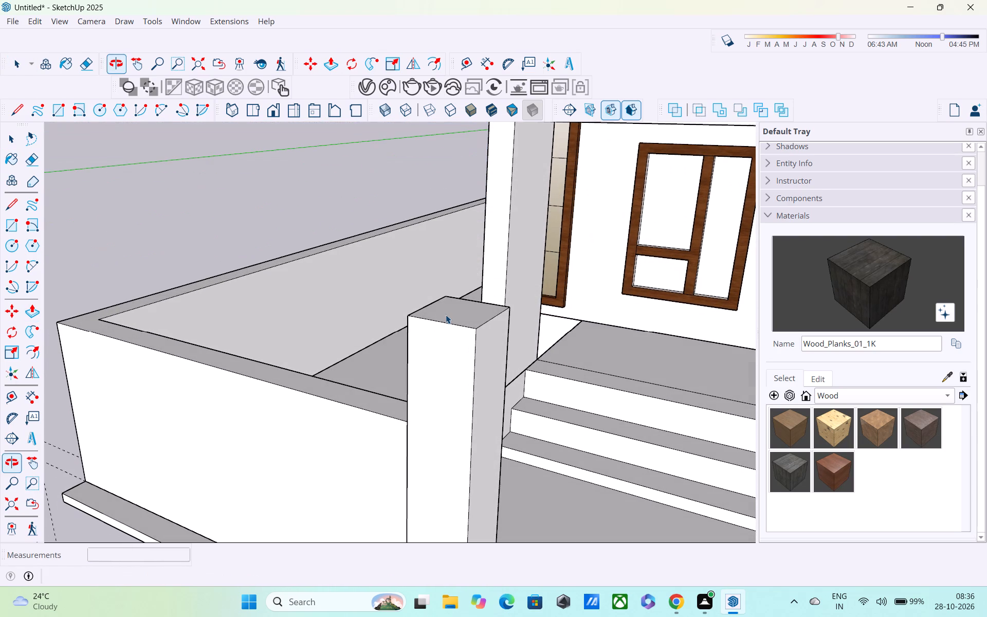
pyautogui.press('l')
pyautogui.scroll(3, 427, 326)
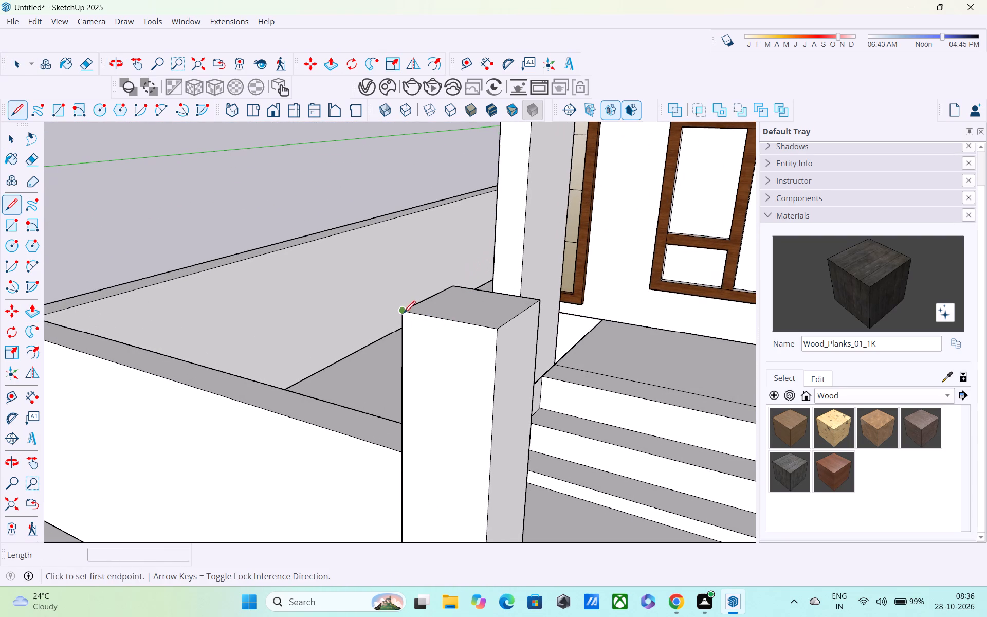
pyautogui.click(403, 314)
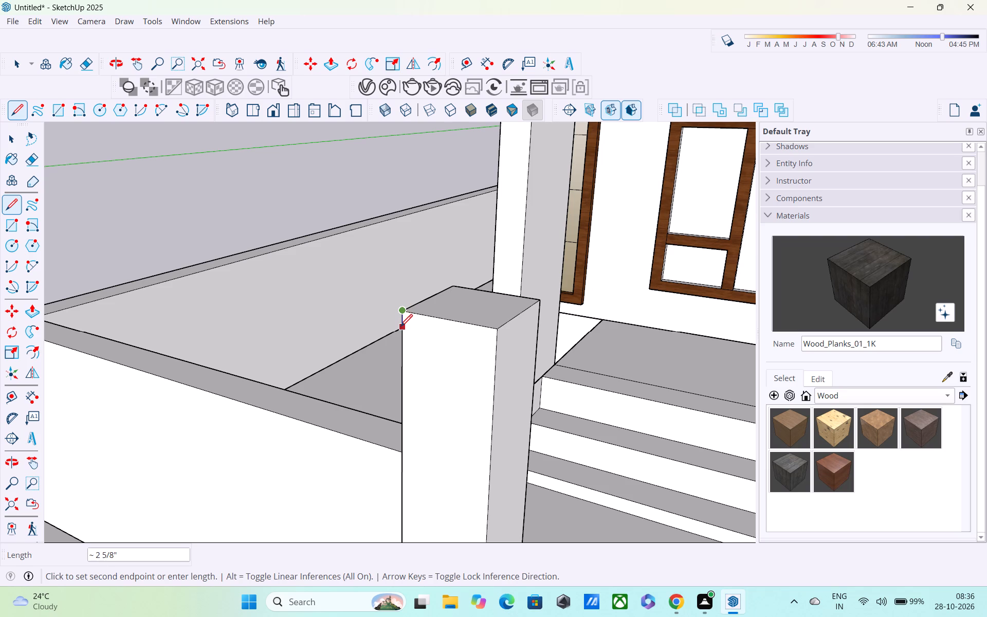
pyautogui.click(400, 325)
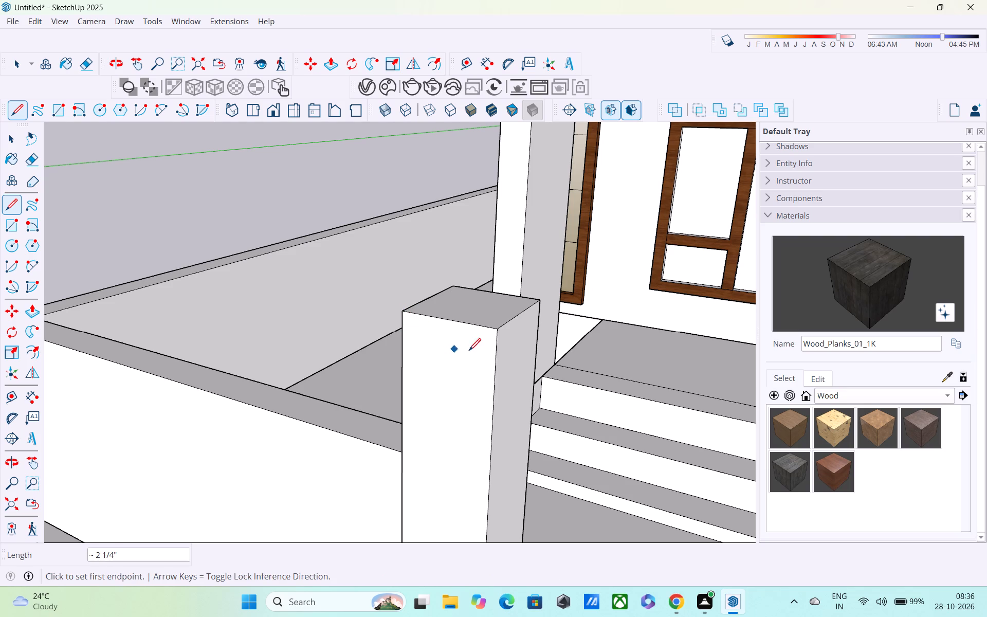
pyautogui.click(498, 346)
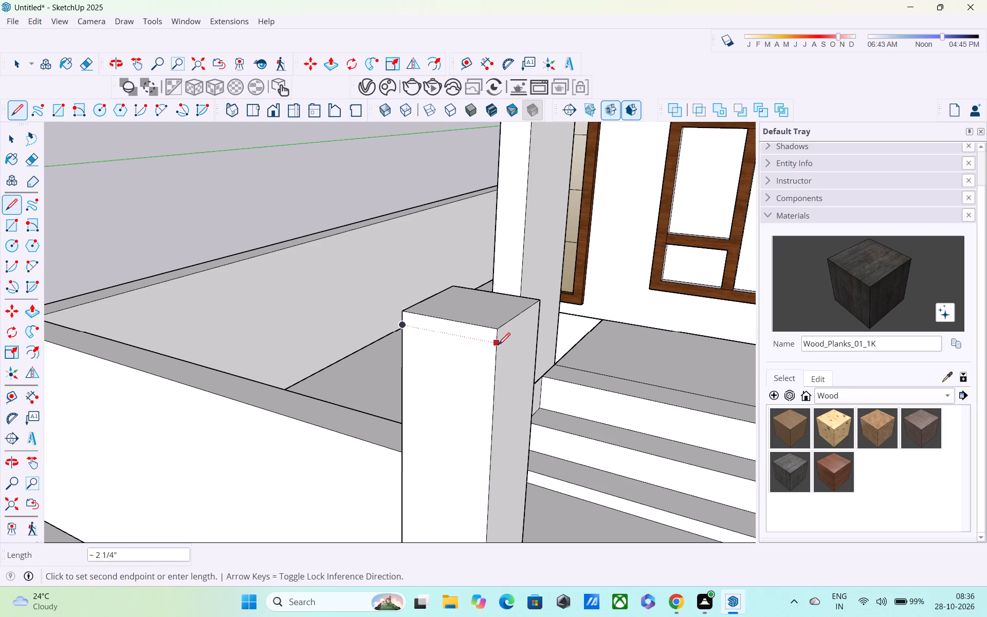
pyautogui.click(402, 323)
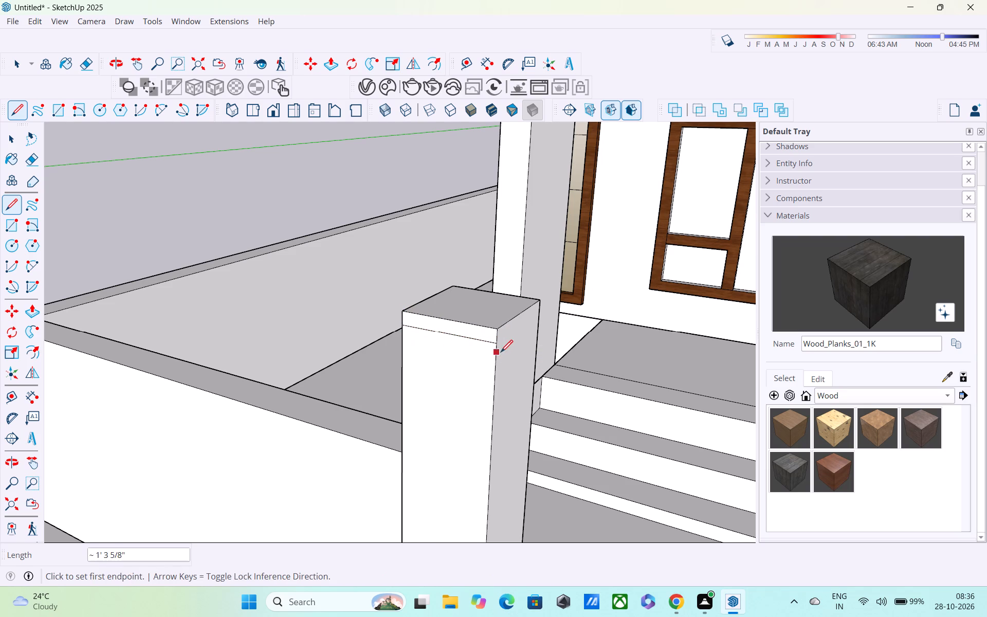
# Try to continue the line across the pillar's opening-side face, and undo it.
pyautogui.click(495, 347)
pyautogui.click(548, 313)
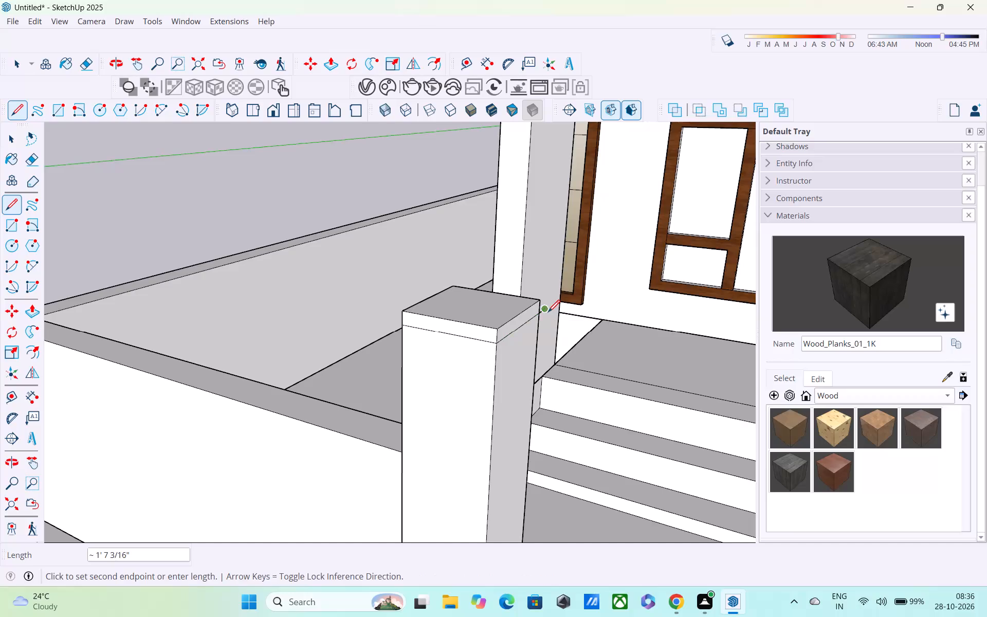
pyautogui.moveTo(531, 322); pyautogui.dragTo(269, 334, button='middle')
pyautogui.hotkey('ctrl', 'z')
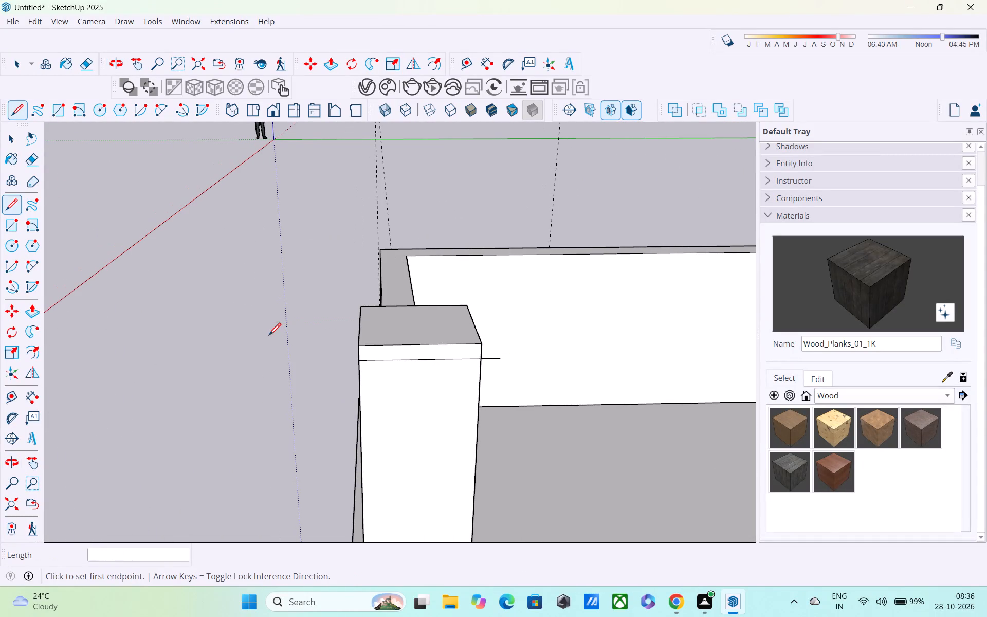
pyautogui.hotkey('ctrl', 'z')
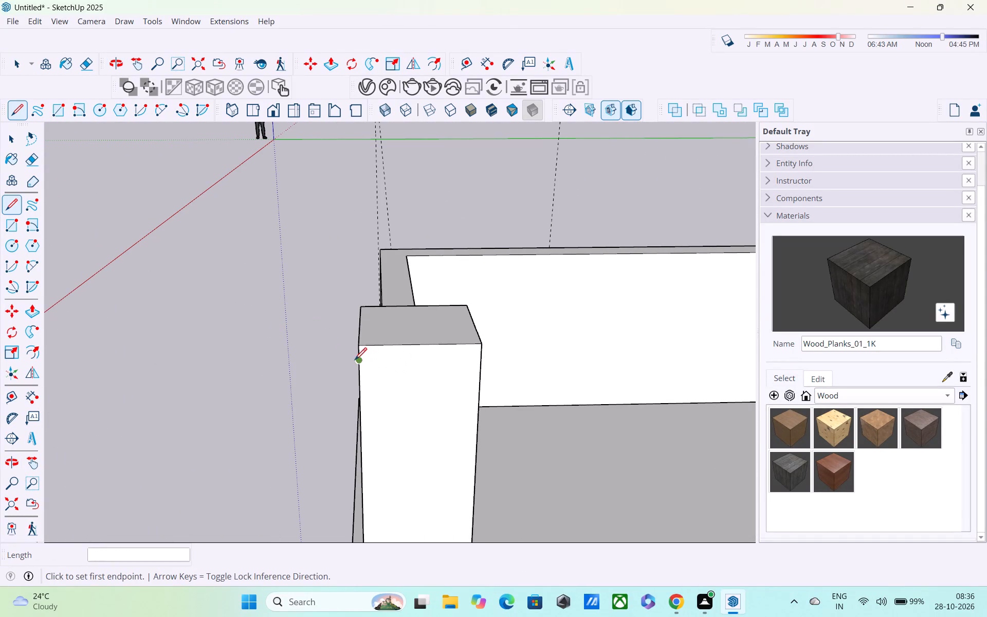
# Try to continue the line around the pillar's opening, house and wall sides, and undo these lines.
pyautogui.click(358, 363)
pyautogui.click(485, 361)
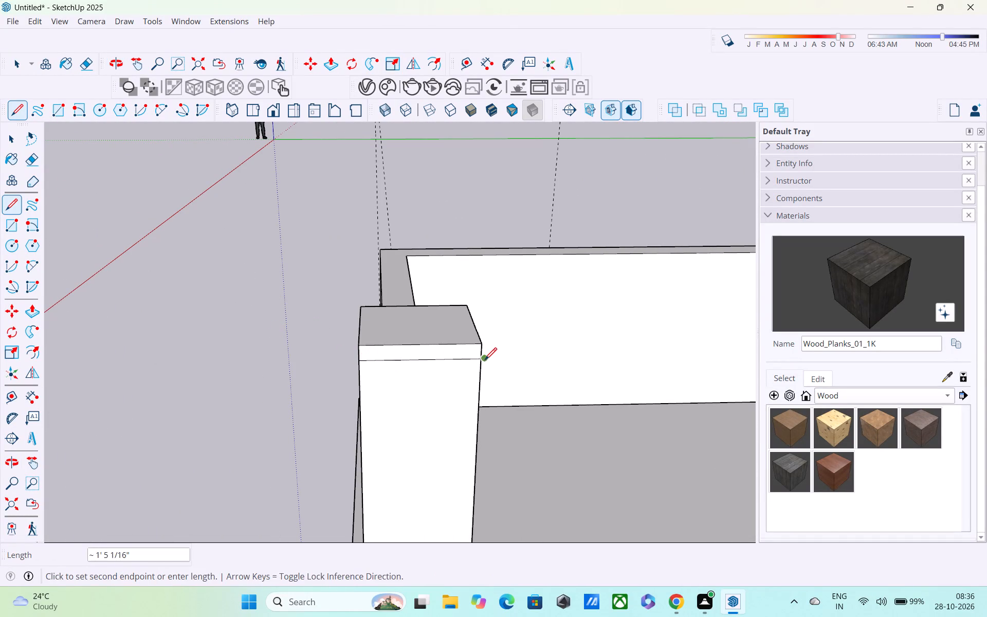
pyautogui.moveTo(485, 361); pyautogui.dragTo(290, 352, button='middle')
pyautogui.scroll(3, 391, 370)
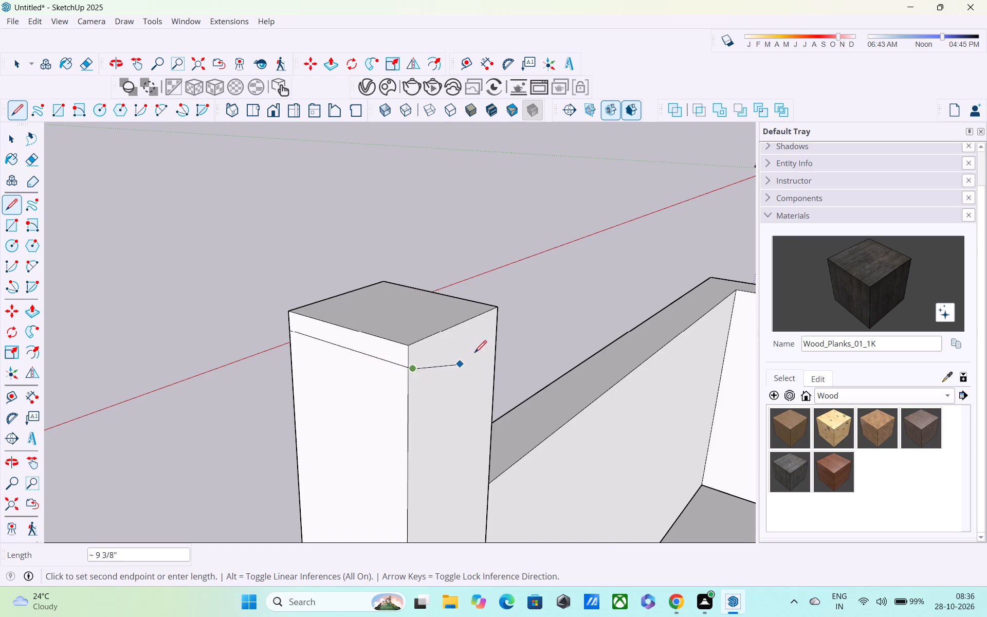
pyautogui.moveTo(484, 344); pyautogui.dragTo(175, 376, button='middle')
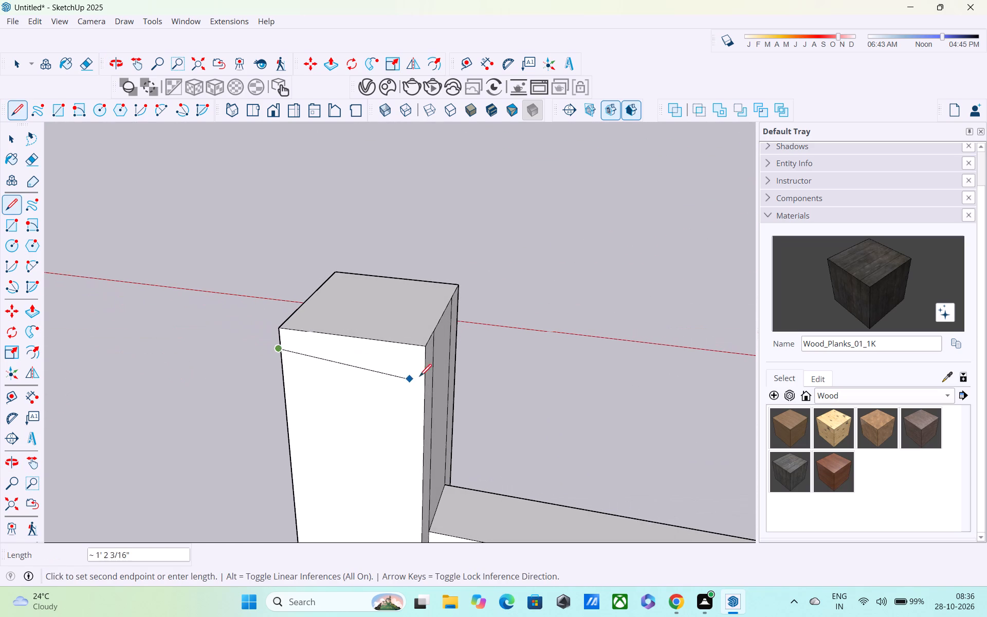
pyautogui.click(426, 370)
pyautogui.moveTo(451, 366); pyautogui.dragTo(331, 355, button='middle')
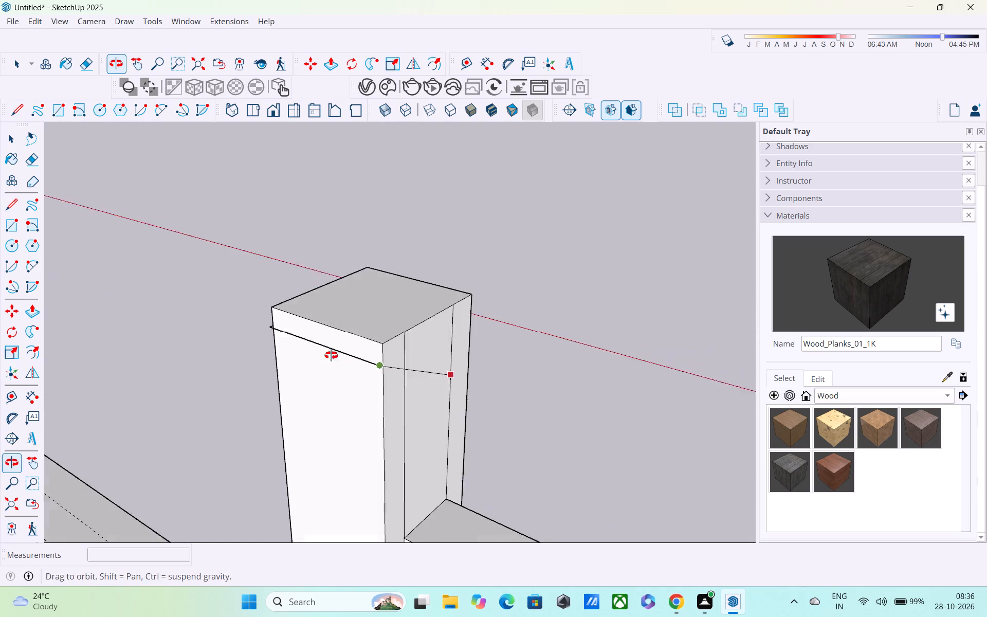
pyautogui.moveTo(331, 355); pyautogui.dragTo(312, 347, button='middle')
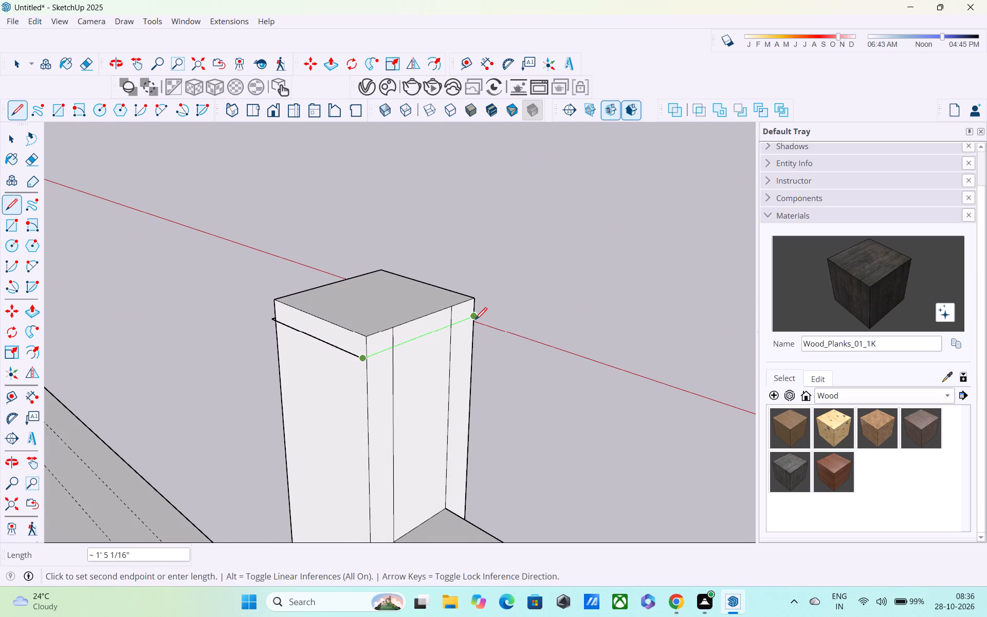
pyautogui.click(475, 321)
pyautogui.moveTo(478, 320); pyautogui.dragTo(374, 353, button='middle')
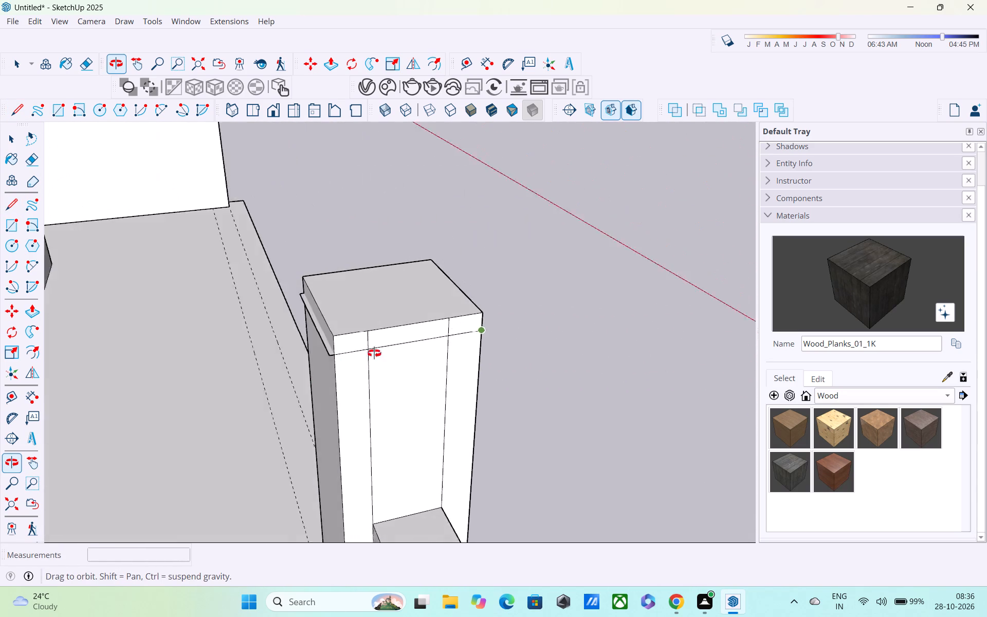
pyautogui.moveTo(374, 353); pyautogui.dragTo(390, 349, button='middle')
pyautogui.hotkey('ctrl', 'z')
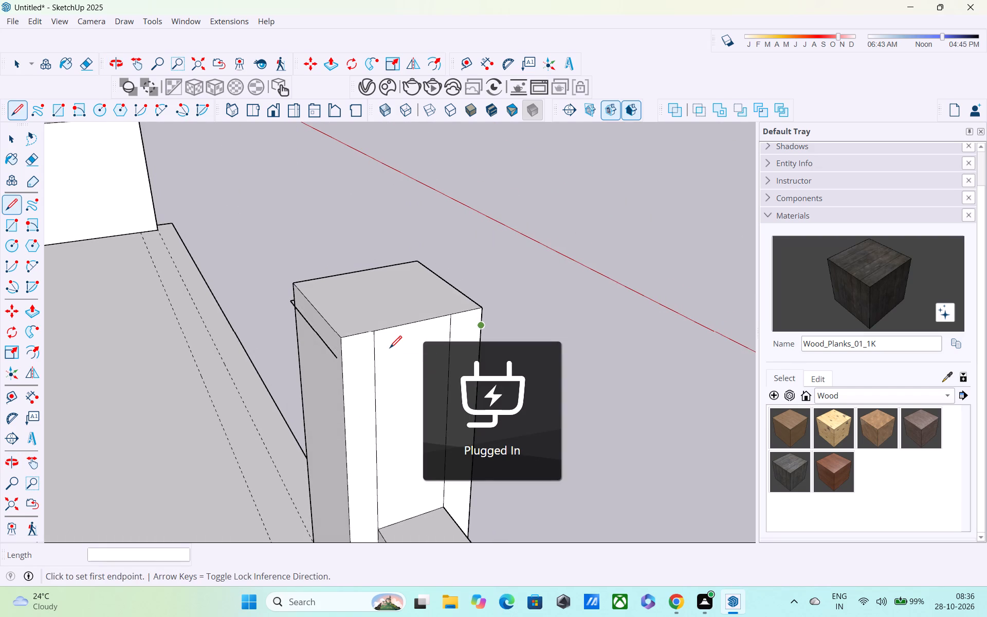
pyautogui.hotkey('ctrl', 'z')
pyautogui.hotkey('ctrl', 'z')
# Draw matching horizontal lines across the pillar's opening, house and wall sides, completing a band about 2 1/4" deep around the top.
pyautogui.moveTo(329, 336); pyautogui.dragTo(705, 313, button='middle')
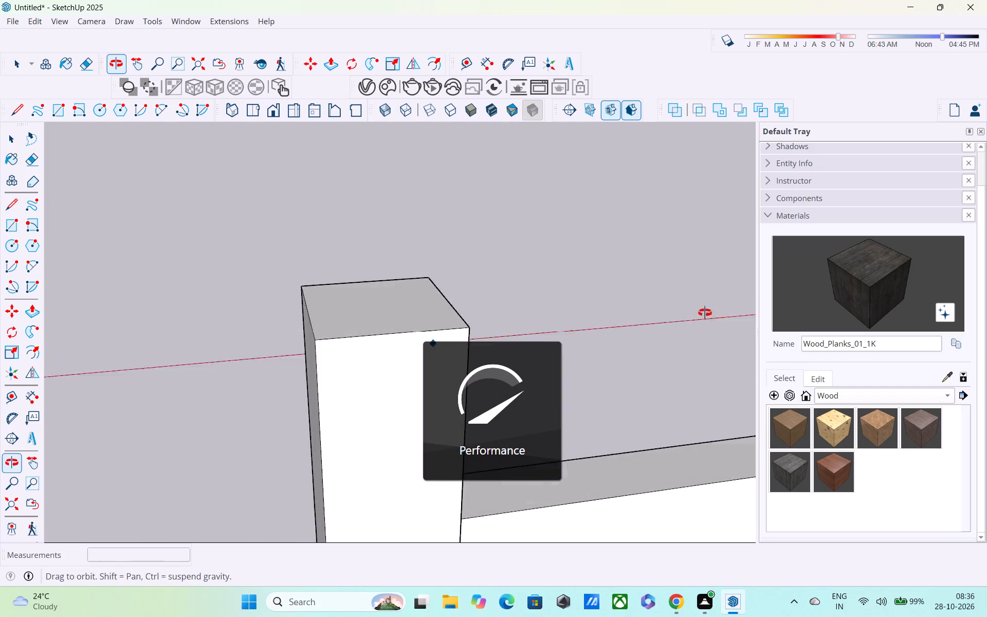
pyautogui.moveTo(705, 313); pyautogui.dragTo(773, 301, button='middle')
pyautogui.moveTo(434, 323); pyautogui.dragTo(832, 307, button='middle')
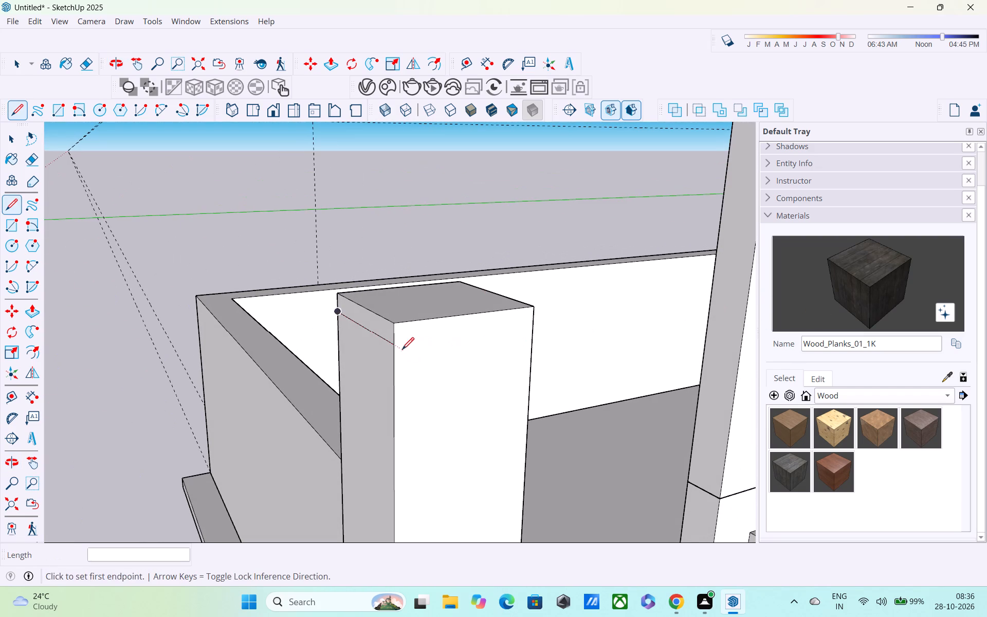
pyautogui.click(395, 348)
pyautogui.click(531, 329)
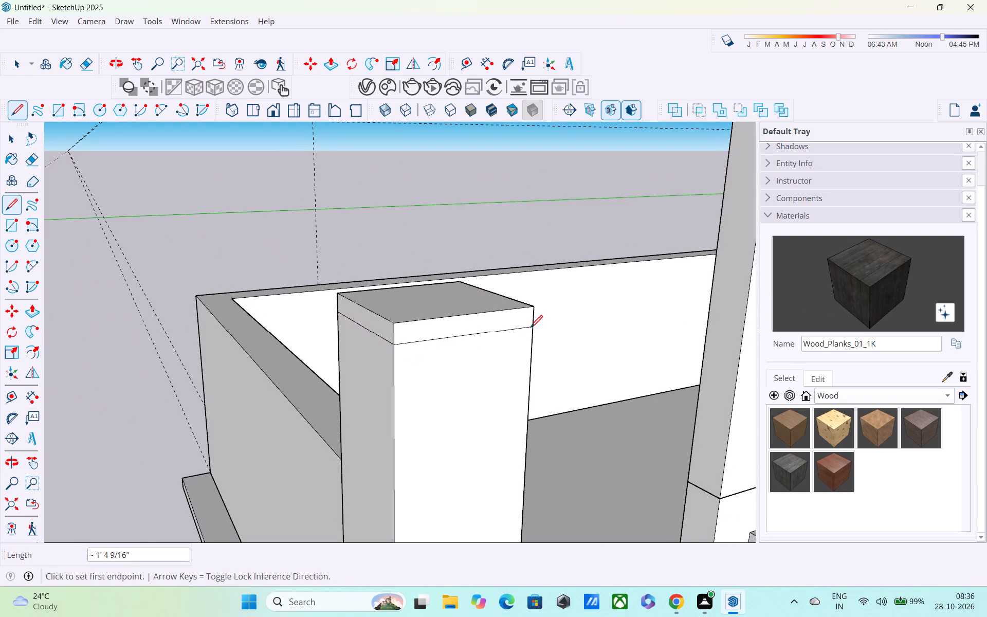
pyautogui.moveTo(536, 331); pyautogui.dragTo(264, 340, button='middle')
pyautogui.click(106, 316)
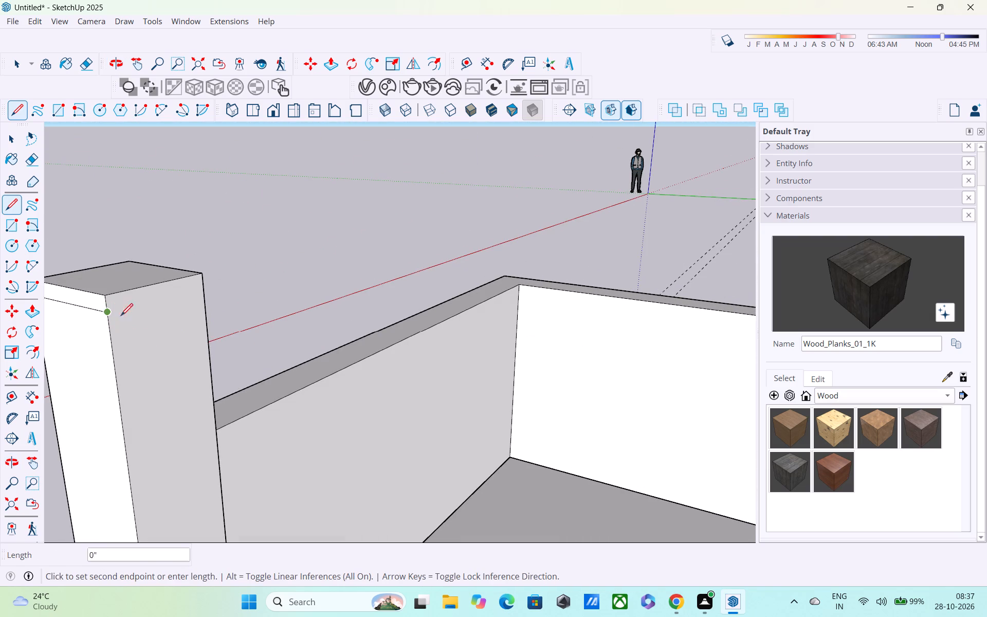
pyautogui.click(204, 292)
pyautogui.moveTo(205, 292); pyautogui.dragTo(0, 339, button='middle')
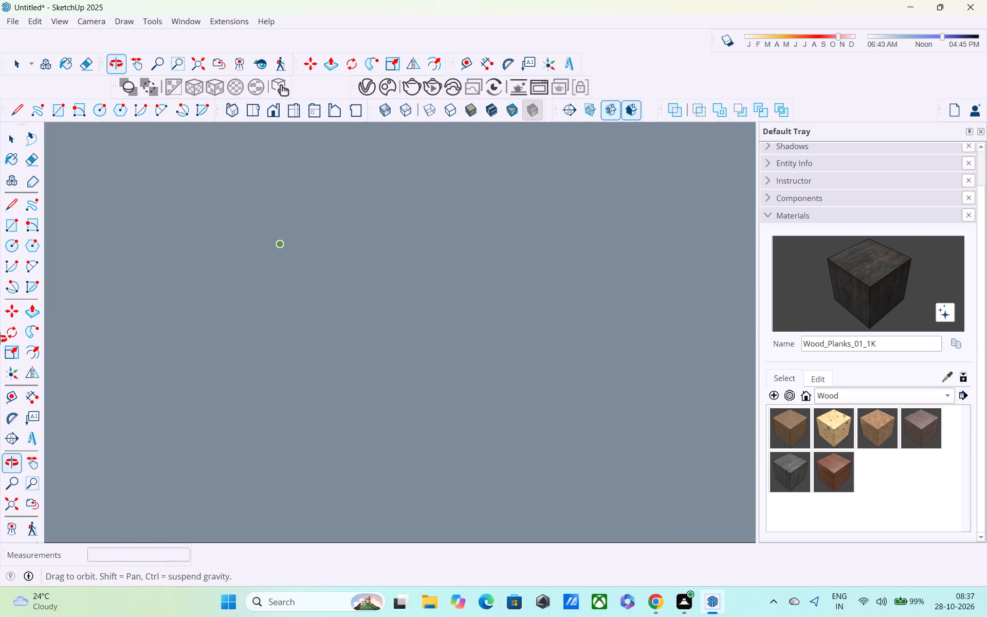
pyautogui.moveTo(0, 339); pyautogui.dragTo(3, 336, button='middle')
pyautogui.moveTo(312, 280); pyautogui.dragTo(122, 214, button='middle')
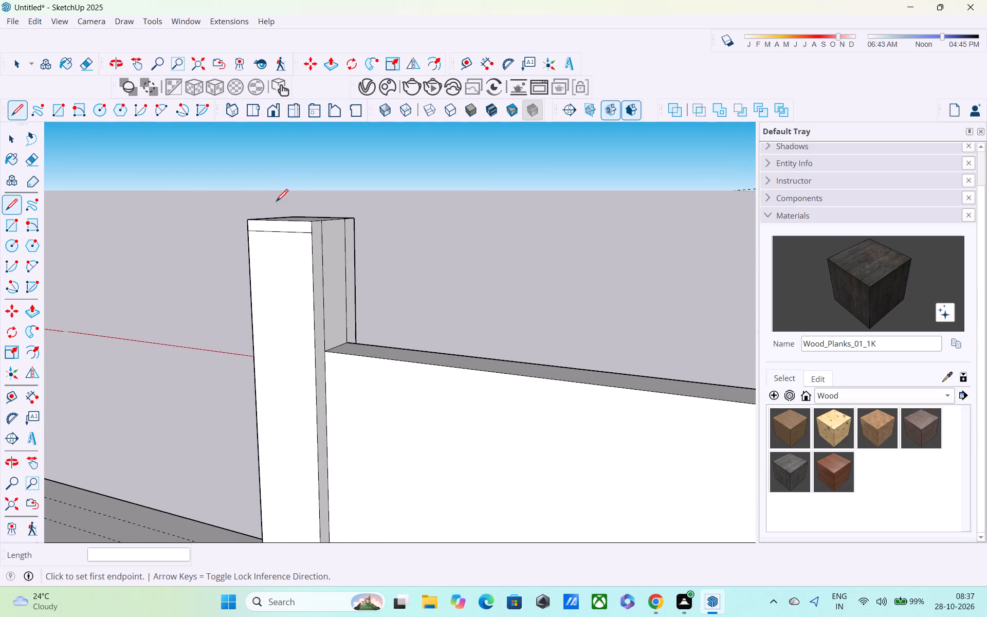
pyautogui.scroll(2, 300, 247)
pyautogui.click(313, 229)
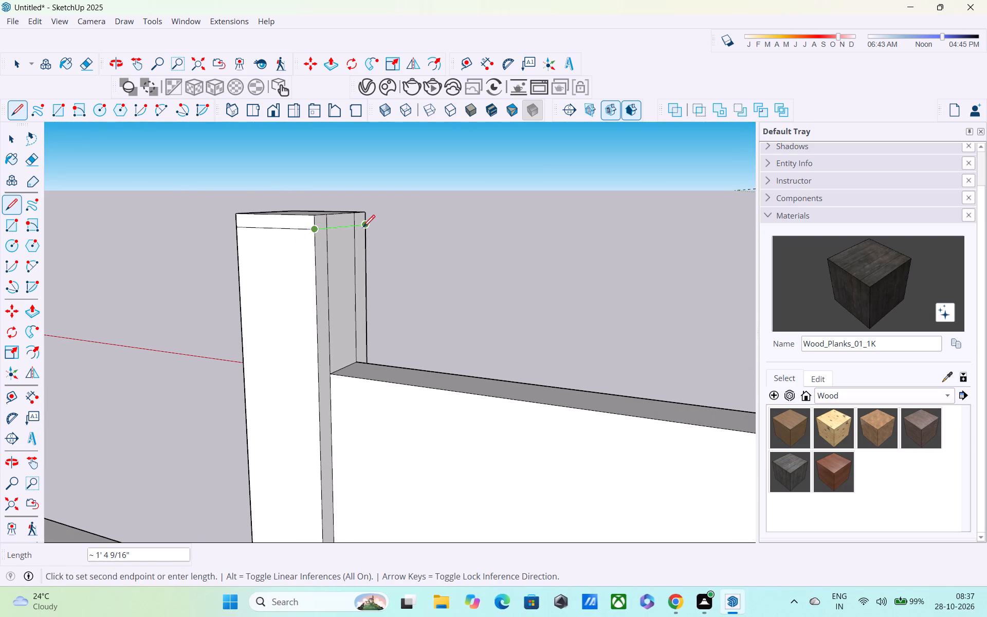
pyautogui.click(368, 223)
# Erase the stray vertical edges on the pillar's wall-side face, within the top band and below it.
pyautogui.moveTo(367, 231); pyautogui.dragTo(15, 274, button='middle')
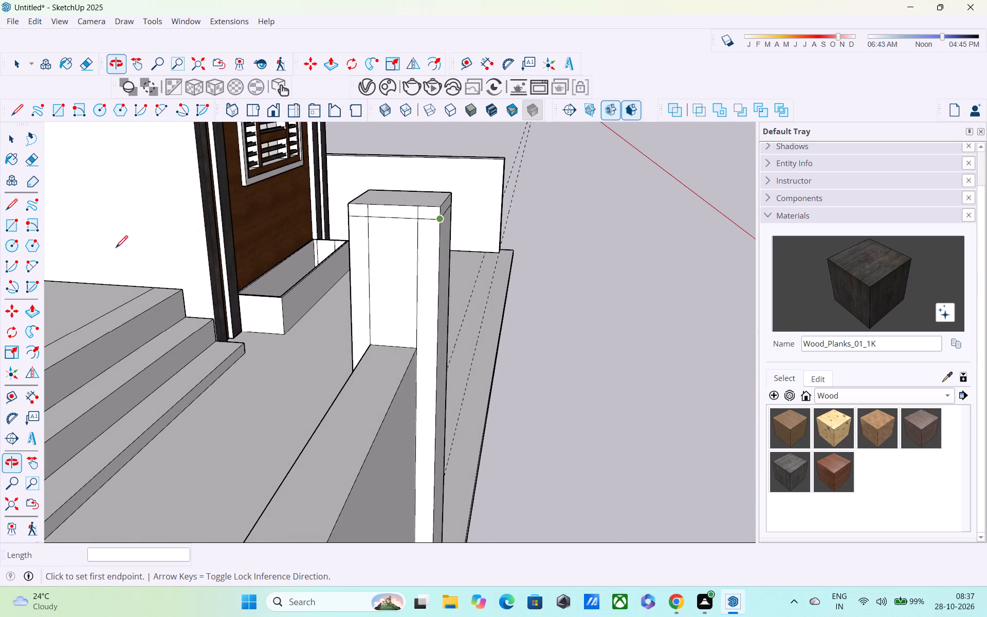
pyautogui.scroll(1, 407, 208)
pyautogui.press('e')
pyautogui.scroll(3, 398, 219)
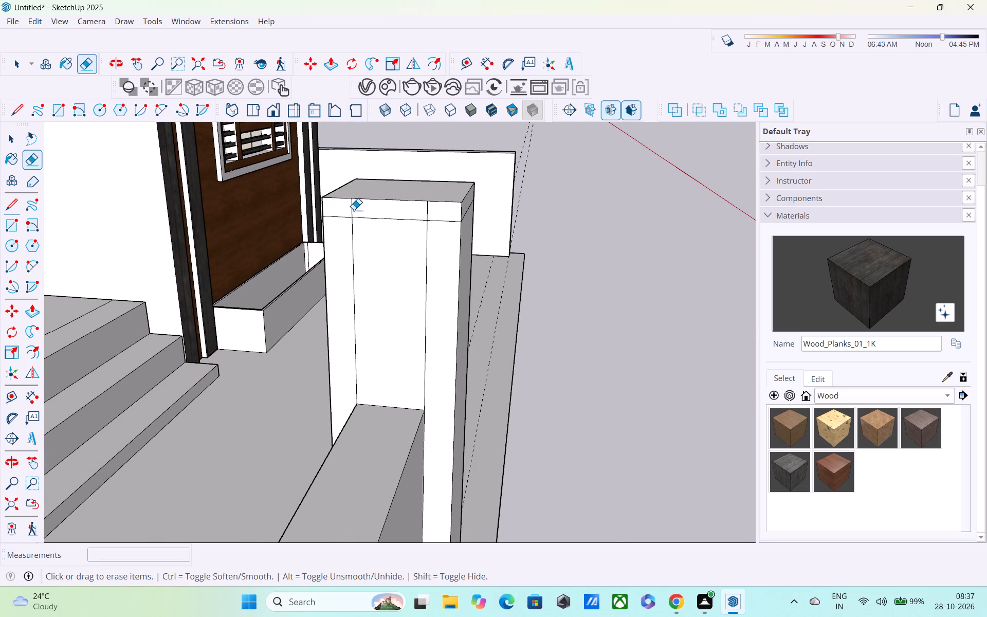
pyautogui.moveTo(350, 210); pyautogui.dragTo(429, 215)
pyautogui.moveTo(433, 216); pyautogui.dragTo(251, 222, button='middle')
pyautogui.scroll(-2, 416, 217)
pyautogui.moveTo(420, 271); pyautogui.dragTo(405, 262)
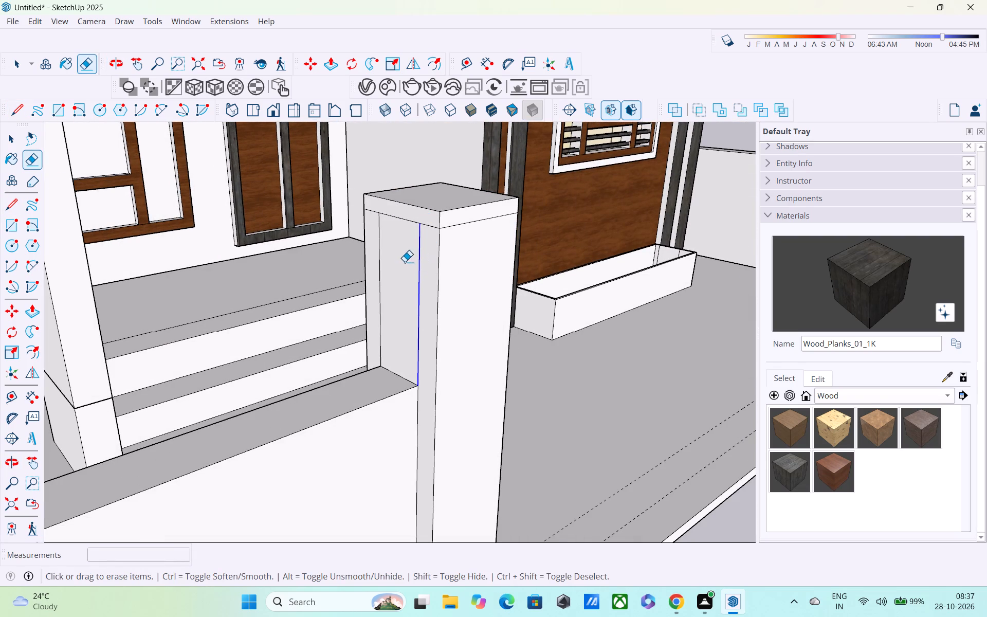
pyautogui.moveTo(405, 262); pyautogui.dragTo(376, 244)
# Push/Pull all four side faces of the pillar's top band outward 2" to form an overhanging cap.
pyautogui.scroll(-3, 392, 241)
pyautogui.moveTo(443, 260); pyautogui.dragTo(234, 247, button='middle')
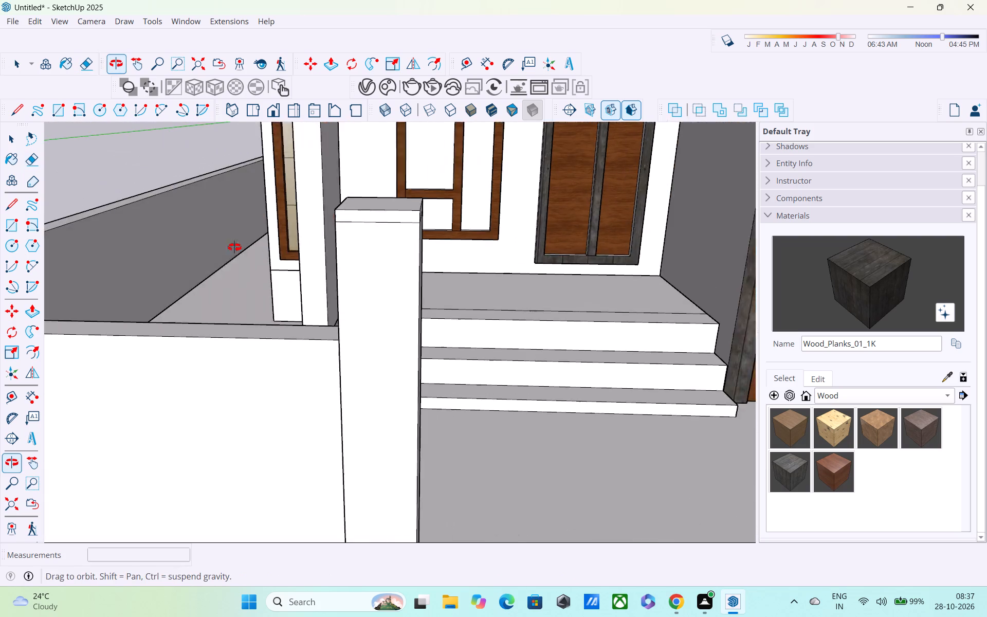
pyautogui.moveTo(234, 247); pyautogui.dragTo(230, 248, button='middle')
pyautogui.moveTo(422, 221); pyautogui.dragTo(312, 229, button='middle')
pyautogui.press('p')
pyautogui.scroll(1, 348, 221)
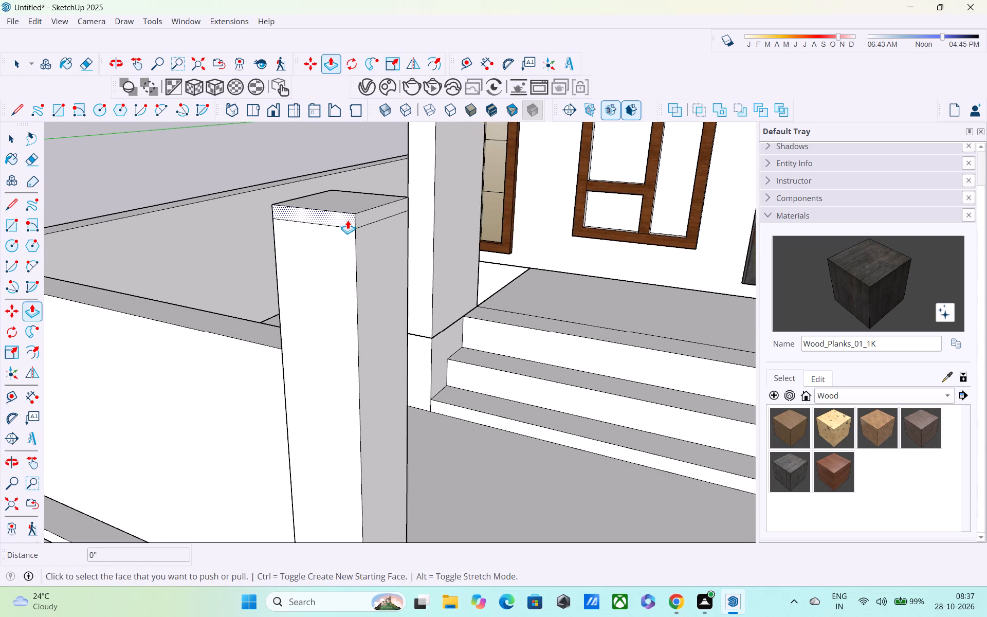
pyautogui.scroll(2, 348, 220)
pyautogui.click(345, 220)
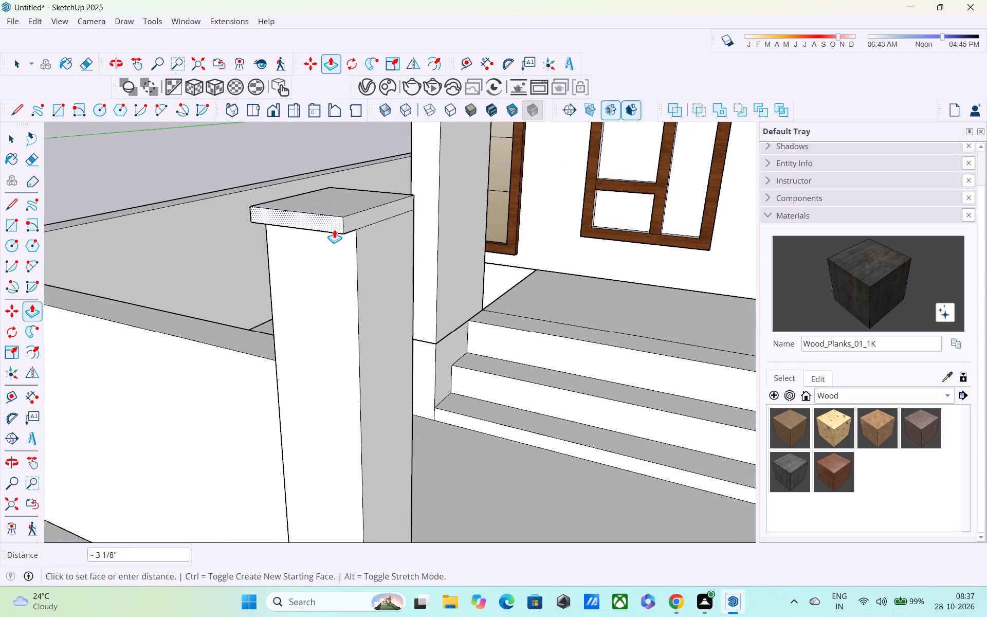
pyautogui.write('2"')
pyautogui.press('Return')
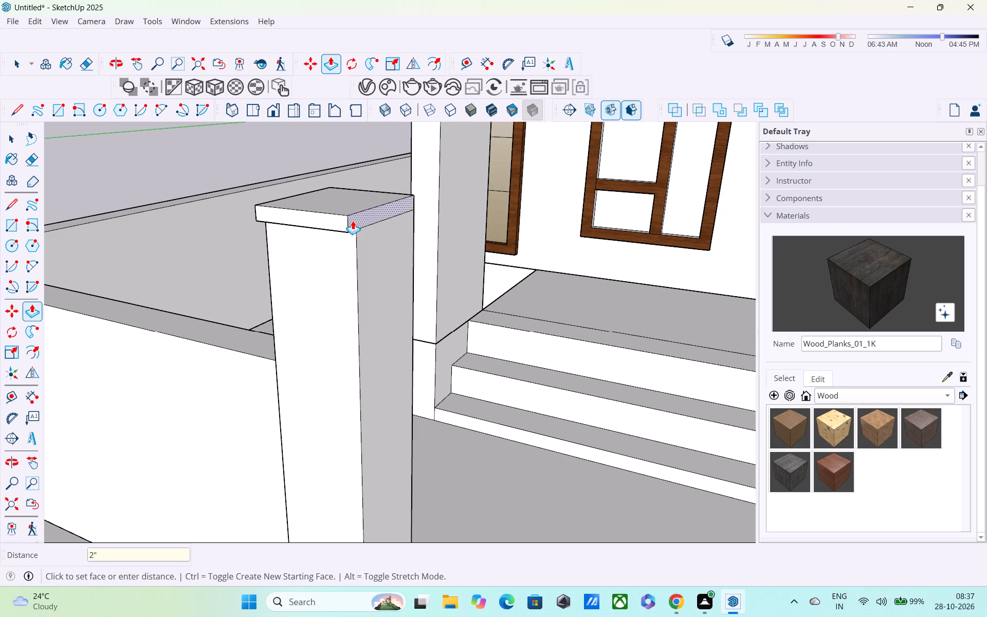
pyautogui.doubleClick(353, 220)
pyautogui.moveTo(338, 222); pyautogui.dragTo(737, 248, button='middle')
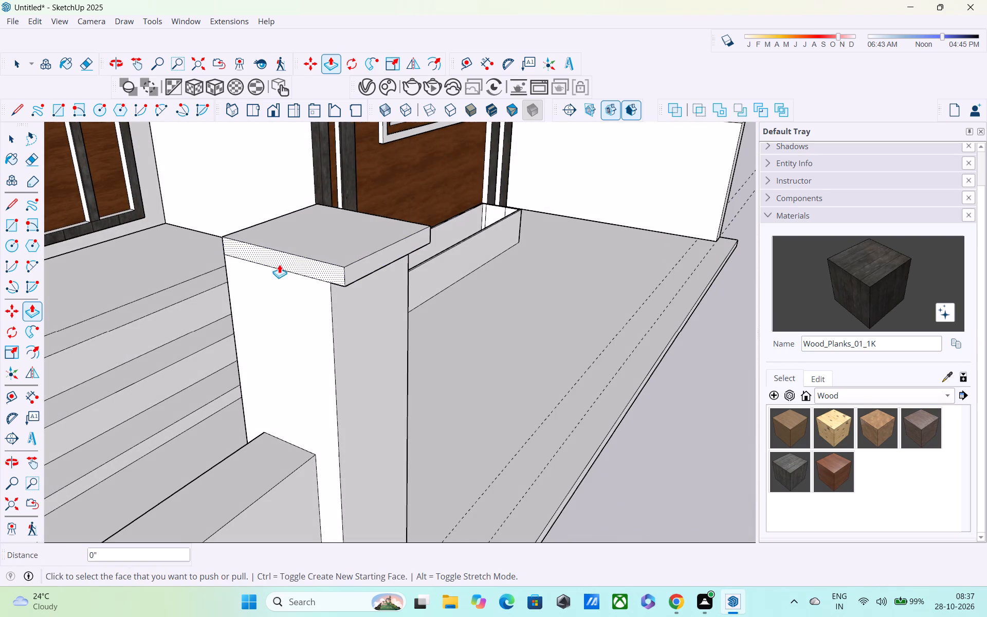
pyautogui.doubleClick(289, 256)
pyautogui.moveTo(261, 259); pyautogui.dragTo(628, 257, button='middle')
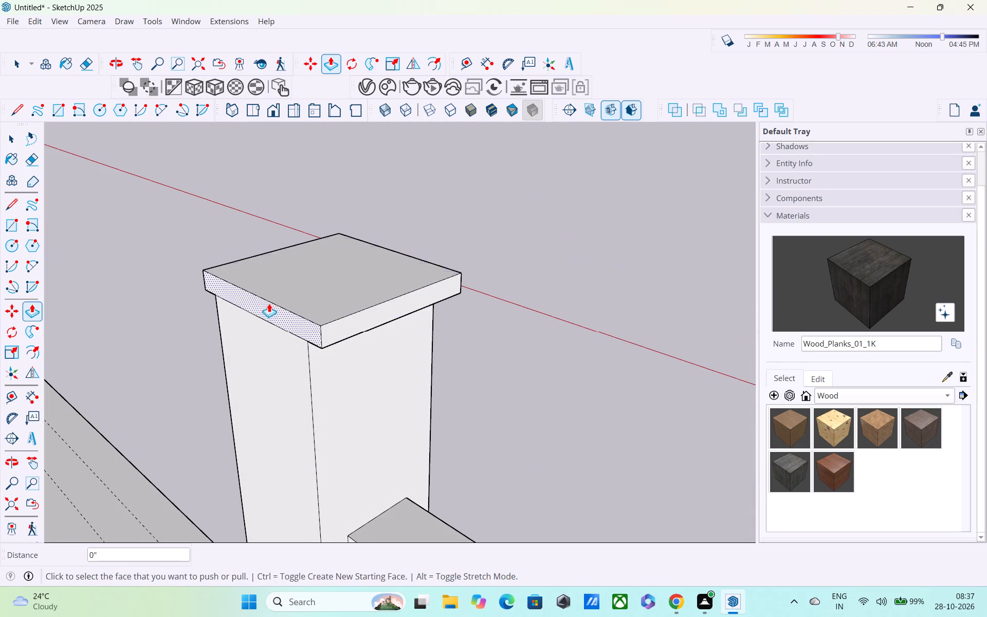
pyautogui.doubleClick(269, 310)
# Examine the capped pillar and the boundary wall from the front of the house.
pyautogui.moveTo(315, 310); pyautogui.dragTo(161, 282, button='middle')
pyautogui.scroll(-6, 167, 274)
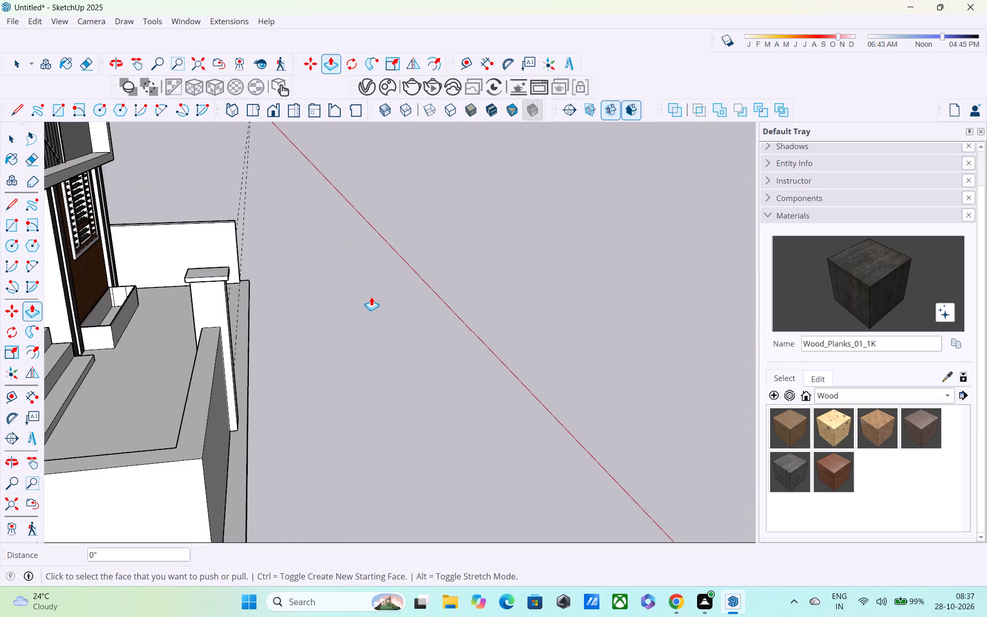
pyautogui.moveTo(371, 297); pyautogui.dragTo(197, 276, button='middle')
pyautogui.scroll(-3, 203, 278)
pyautogui.moveTo(317, 322); pyautogui.dragTo(127, 330, button='middle')
pyautogui.scroll(1, 127, 330)
pyautogui.scroll(-4, 135, 330)
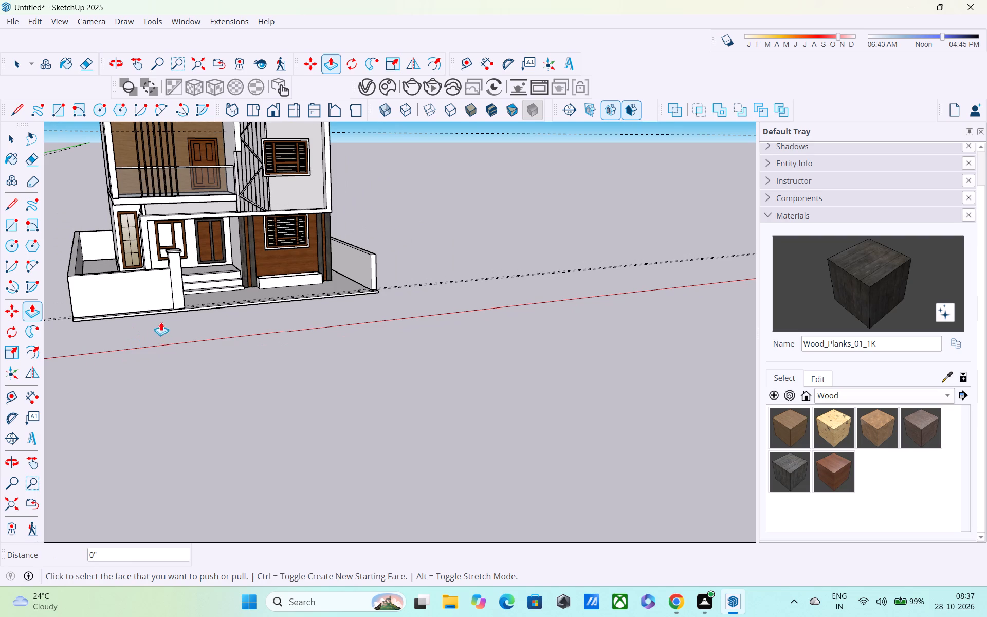
pyautogui.press('space')
pyautogui.click(360, 321)
pyautogui.moveTo(215, 358); pyautogui.dragTo(214, 316, button='middle')
pyautogui.click(437, 301)
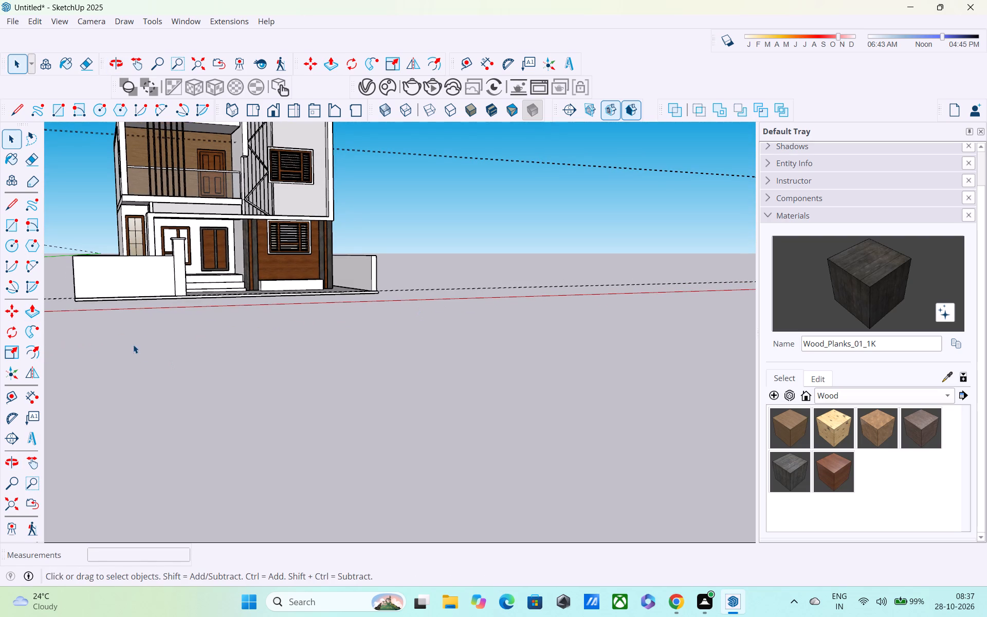
pyautogui.keyDown('shift'); pyautogui.moveTo(135, 346); pyautogui.dragTo(210, 524, button='middle'); pyautogui.keyUp('shift')
pyautogui.scroll(1, 151, 440)
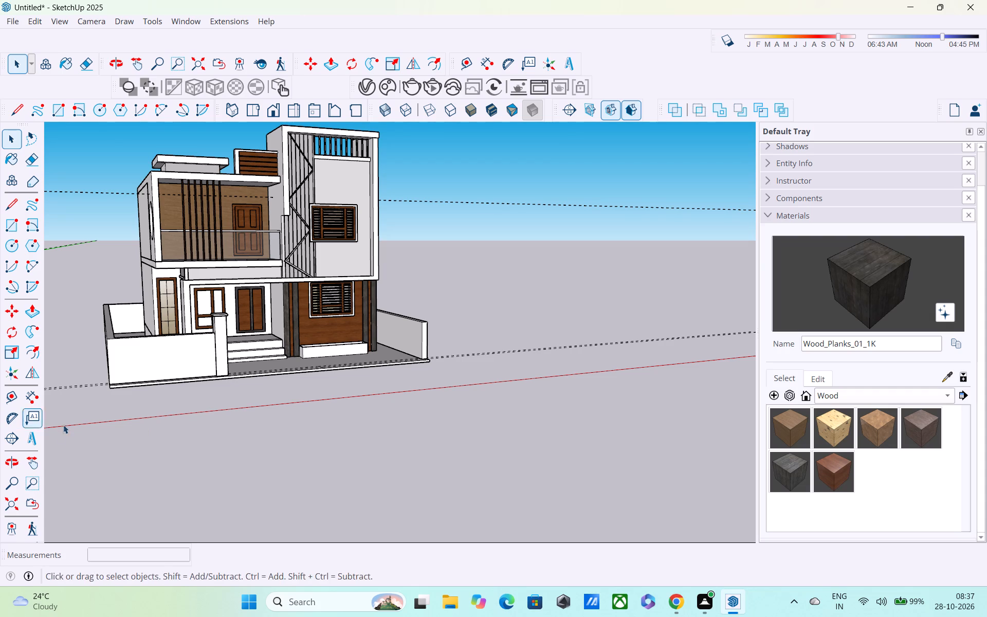
pyautogui.scroll(1, 0, 377)
pyautogui.scroll(3, 195, 374)
pyautogui.moveTo(181, 346); pyautogui.dragTo(177, 284, button='middle')
pyautogui.scroll(2, 164, 308)
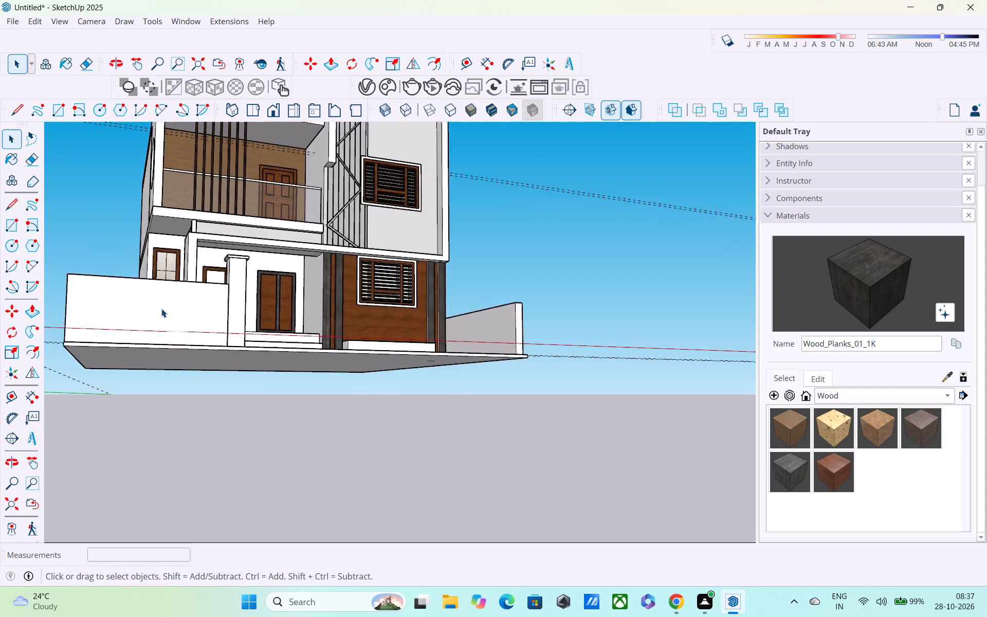
pyautogui.scroll(3, 161, 308)
pyautogui.keyDown('shift'); pyautogui.moveTo(165, 319); pyautogui.dragTo(264, 443, button='middle'); pyautogui.keyUp('shift')
pyautogui.scroll(4, 265, 443)
pyautogui.keyDown('shift'); pyautogui.moveTo(265, 449); pyautogui.dragTo(284, 419, button='middle'); pyautogui.keyUp('shift')
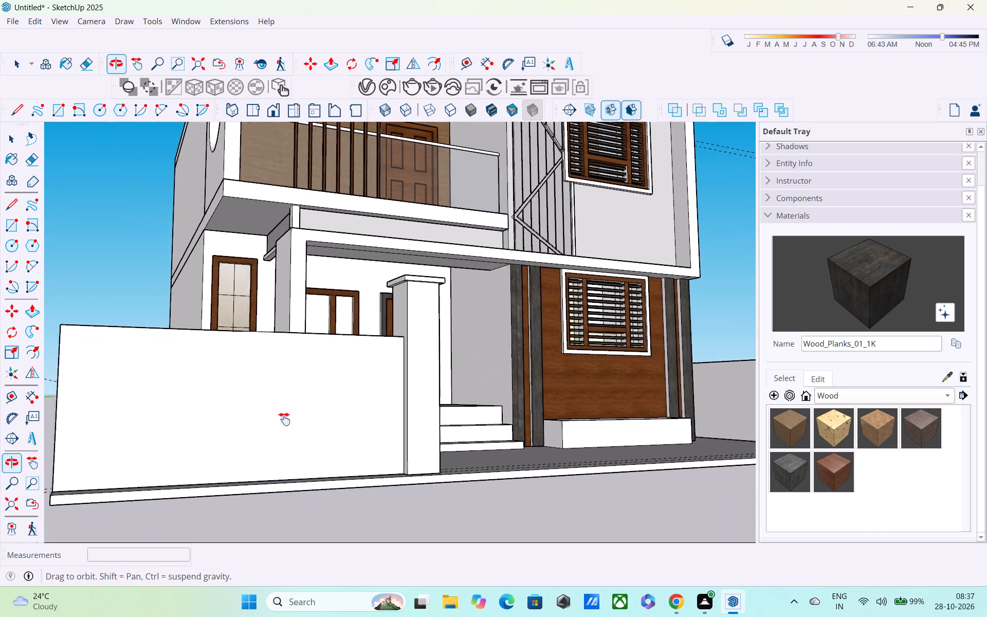
pyautogui.keyDown('shift'); pyautogui.moveTo(284, 419); pyautogui.dragTo(377, 439, button='middle'); pyautogui.keyUp('shift')
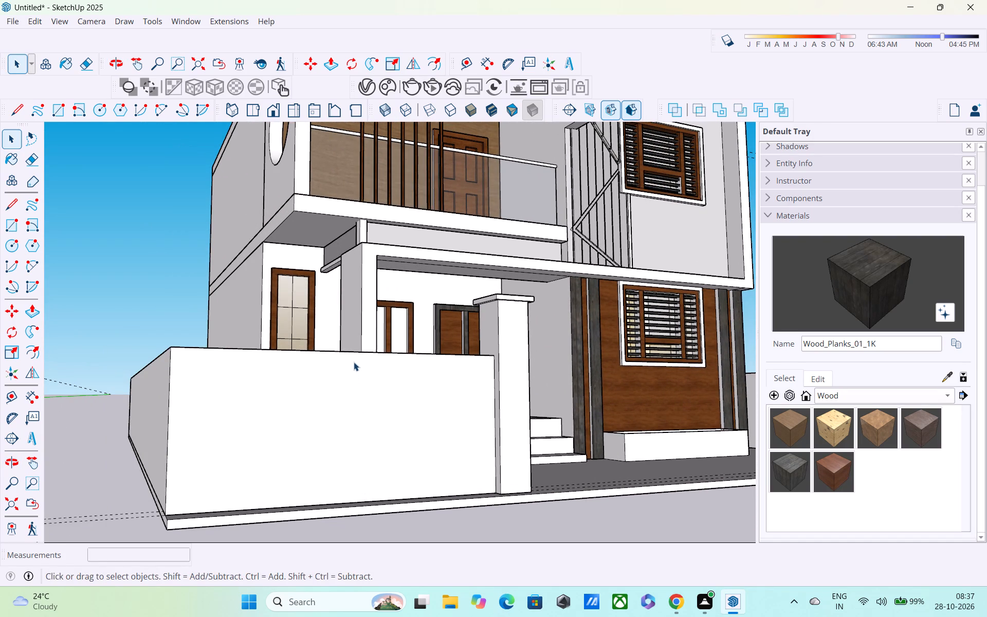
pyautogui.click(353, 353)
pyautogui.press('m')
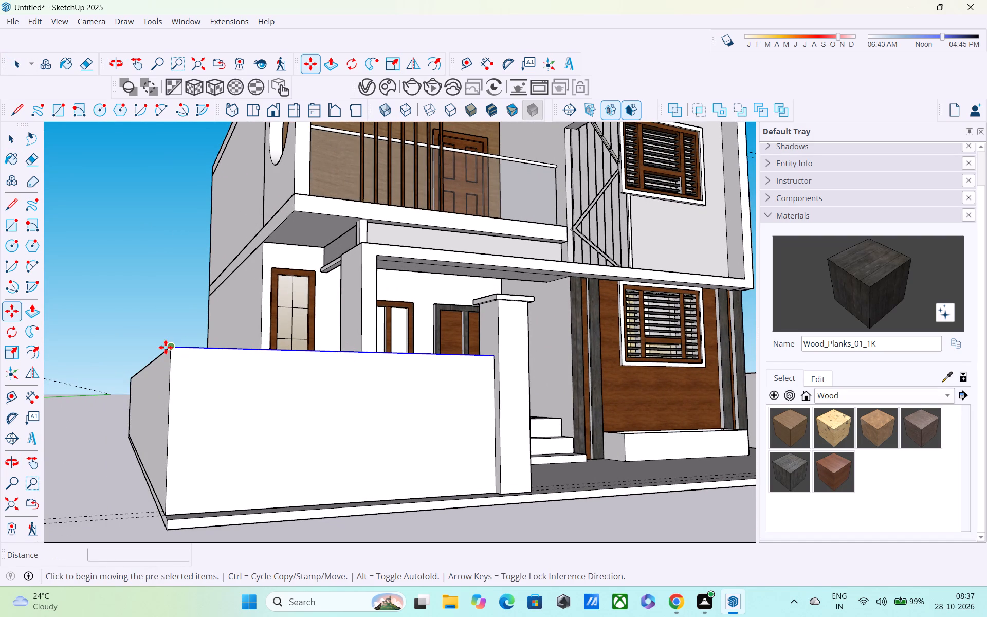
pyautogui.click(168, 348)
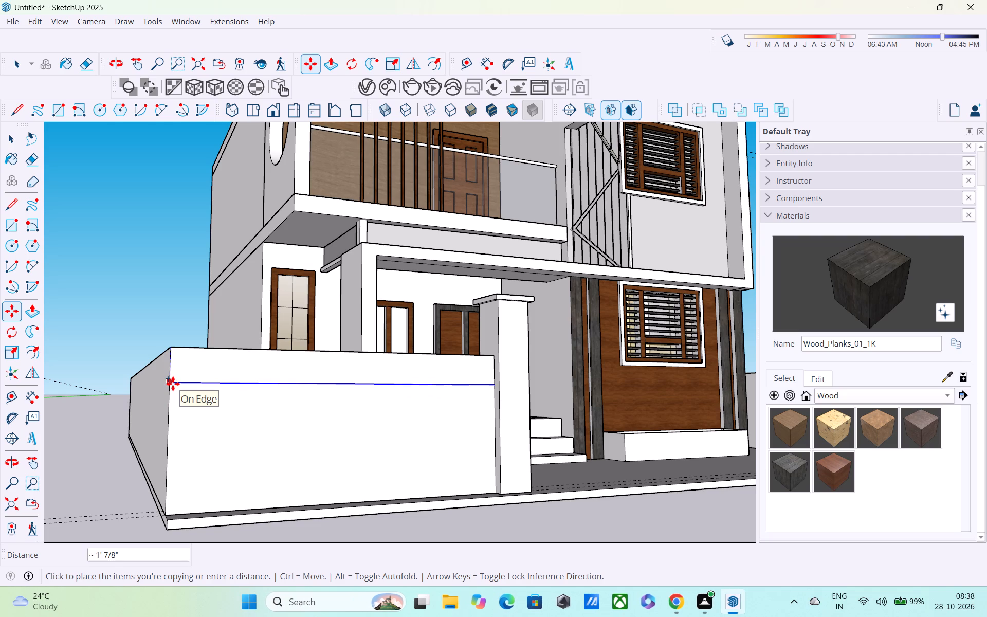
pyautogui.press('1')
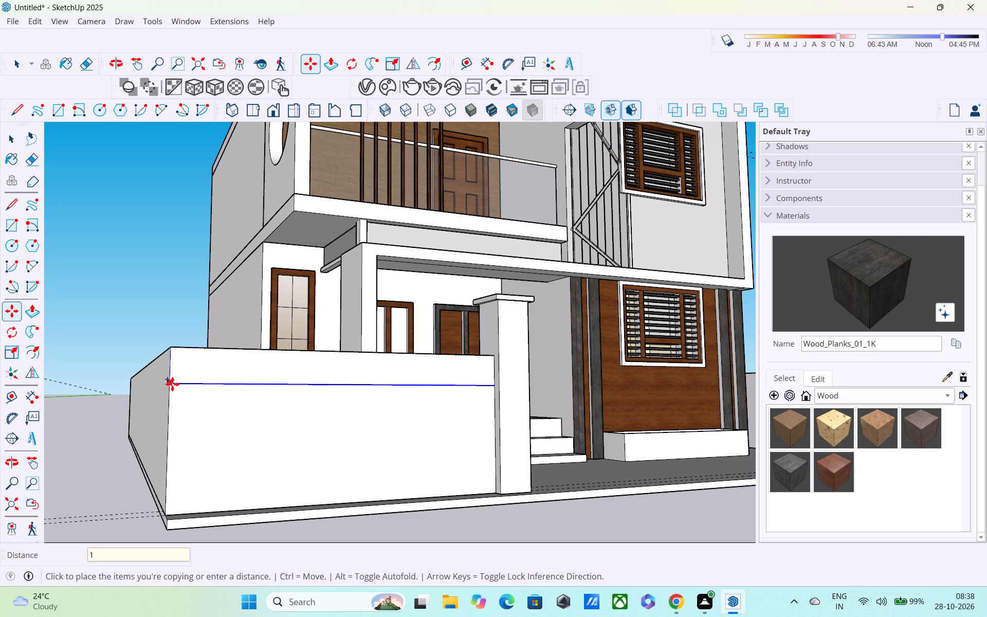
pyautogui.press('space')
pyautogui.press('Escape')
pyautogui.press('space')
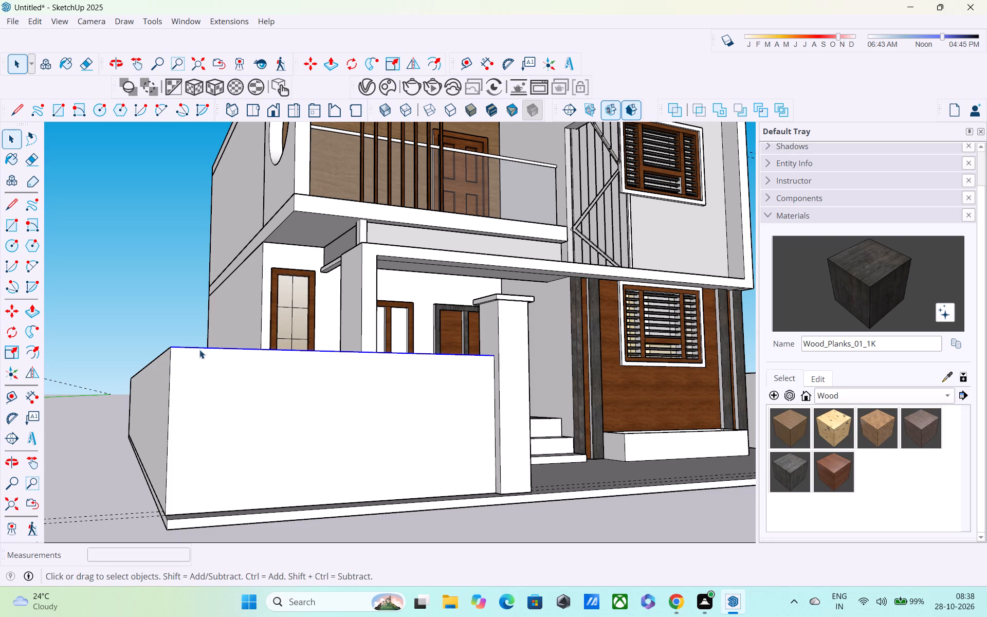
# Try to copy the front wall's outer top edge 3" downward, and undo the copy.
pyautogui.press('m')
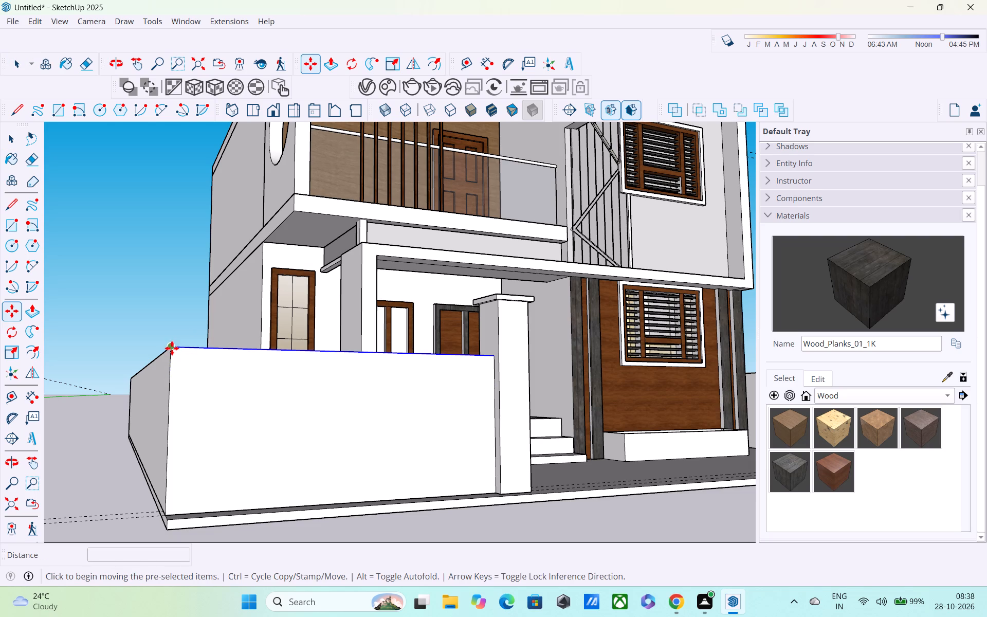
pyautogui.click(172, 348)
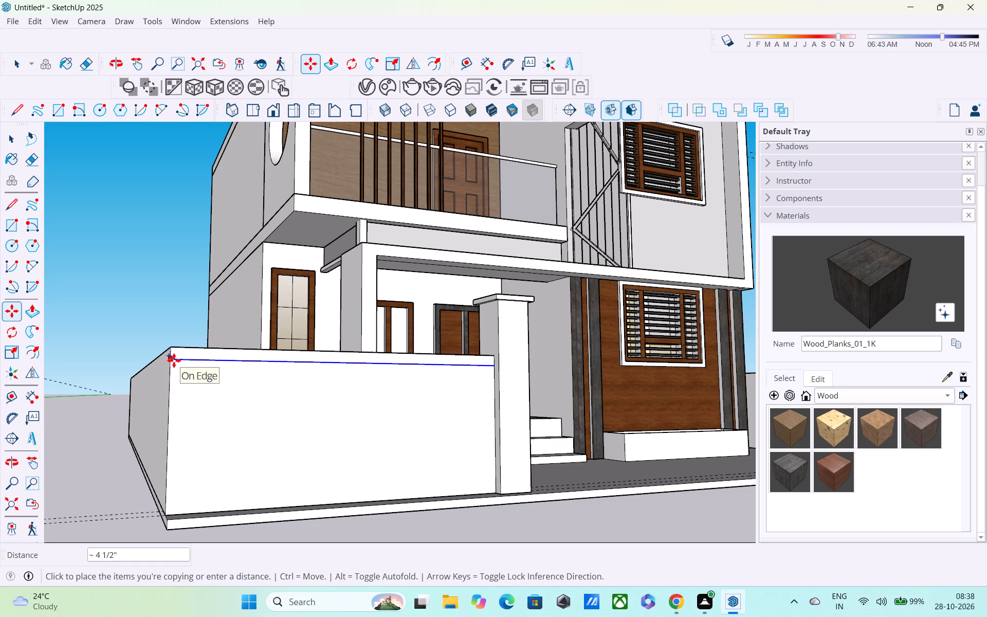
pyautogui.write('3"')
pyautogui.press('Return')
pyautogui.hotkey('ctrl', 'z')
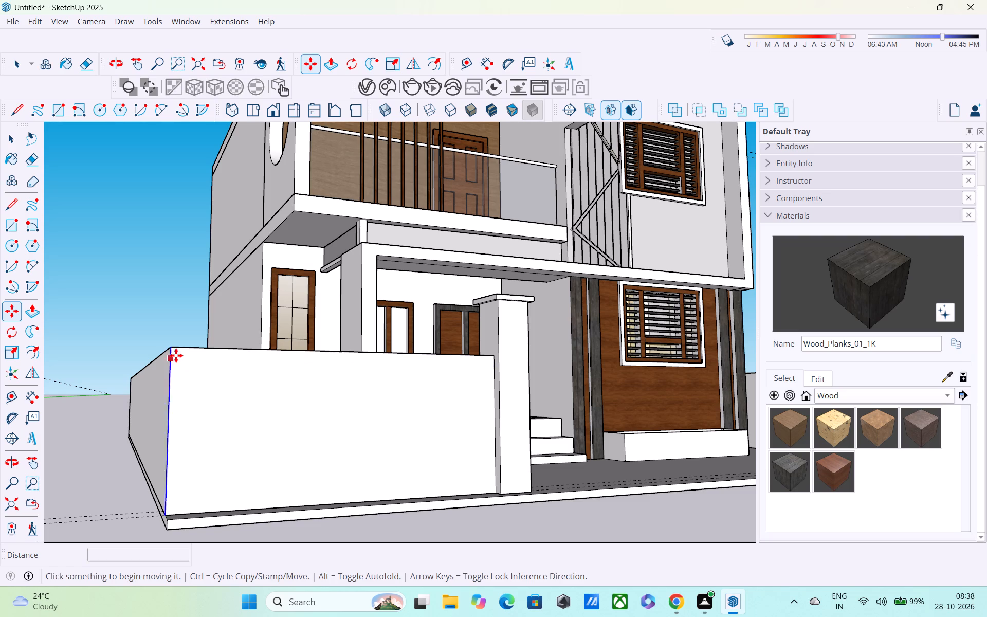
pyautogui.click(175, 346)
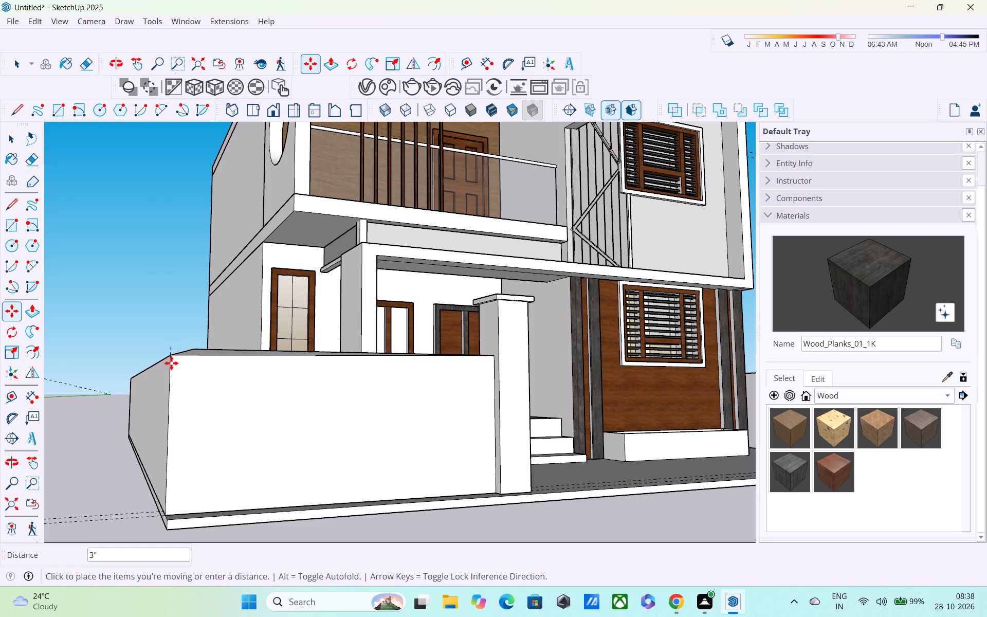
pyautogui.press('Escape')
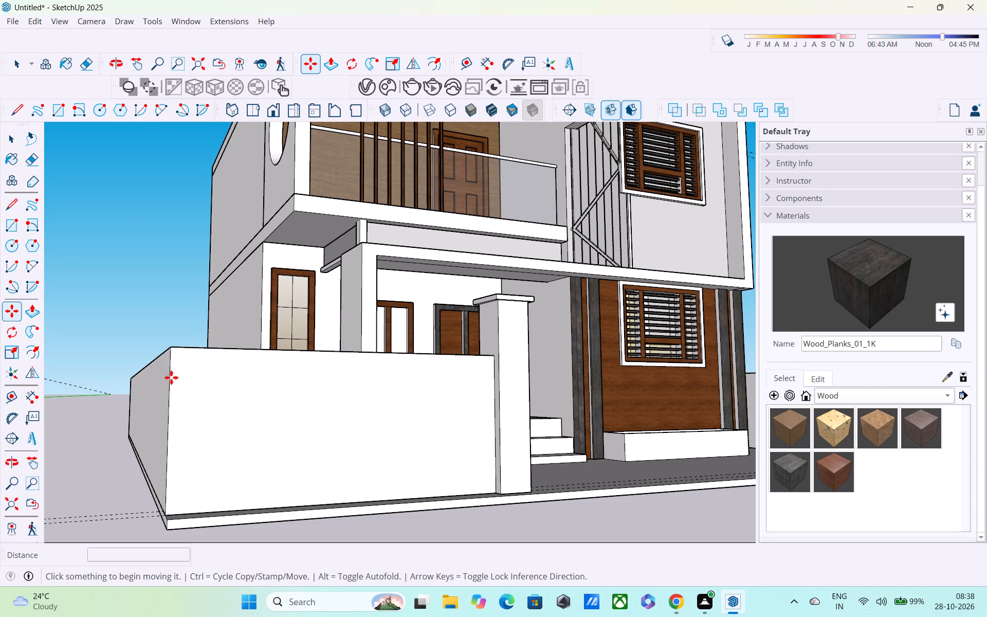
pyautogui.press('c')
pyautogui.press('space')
# Copy the front wall's outer top edge 1" down onto the wall's outer face.
pyautogui.click(194, 349)
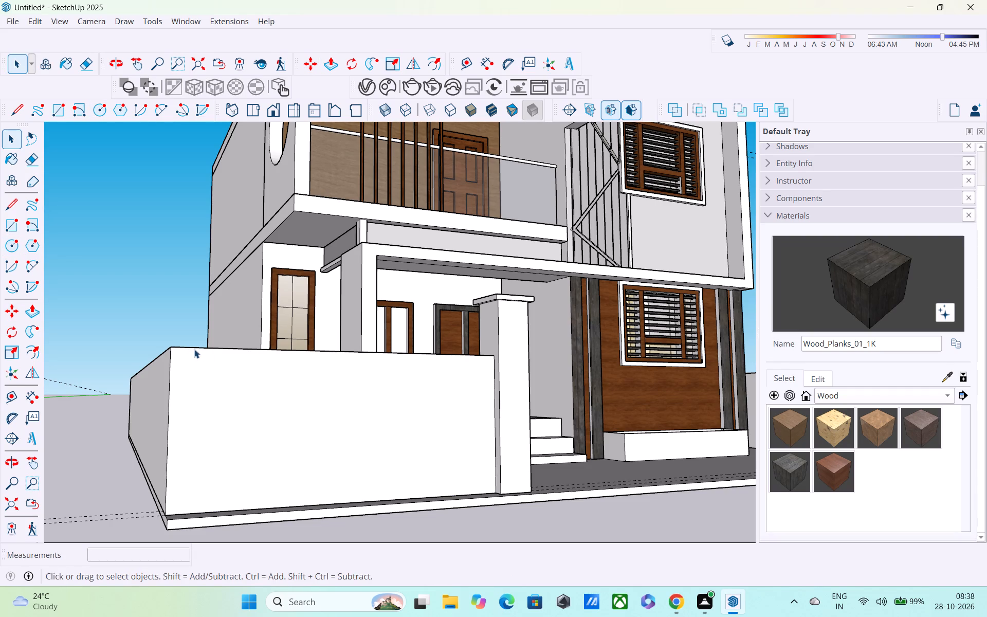
pyautogui.press('m')
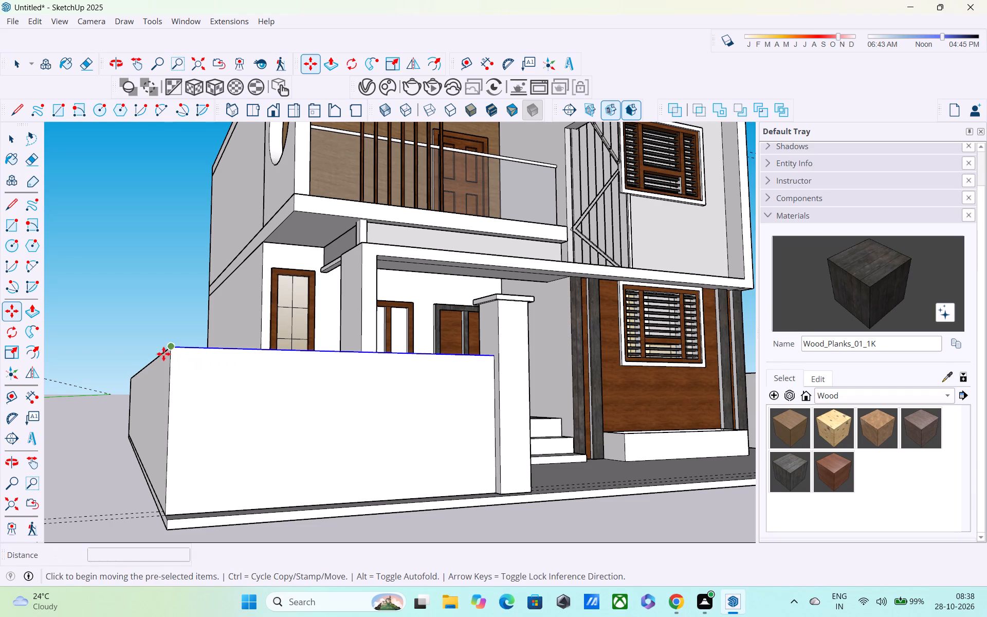
pyautogui.moveTo(171, 345); pyautogui.dragTo(166, 358)
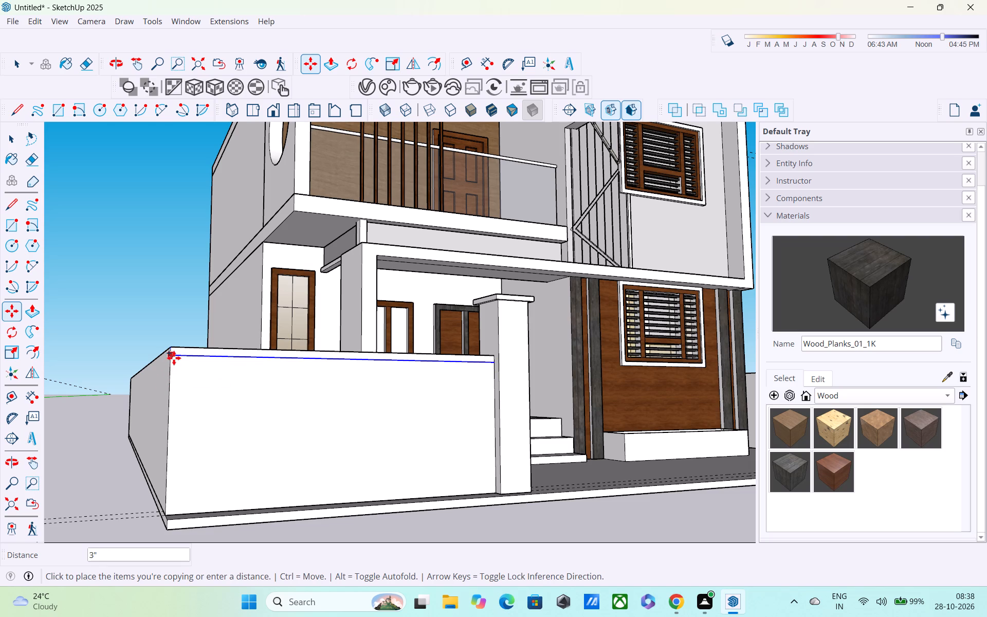
pyautogui.scroll(6, 174, 357)
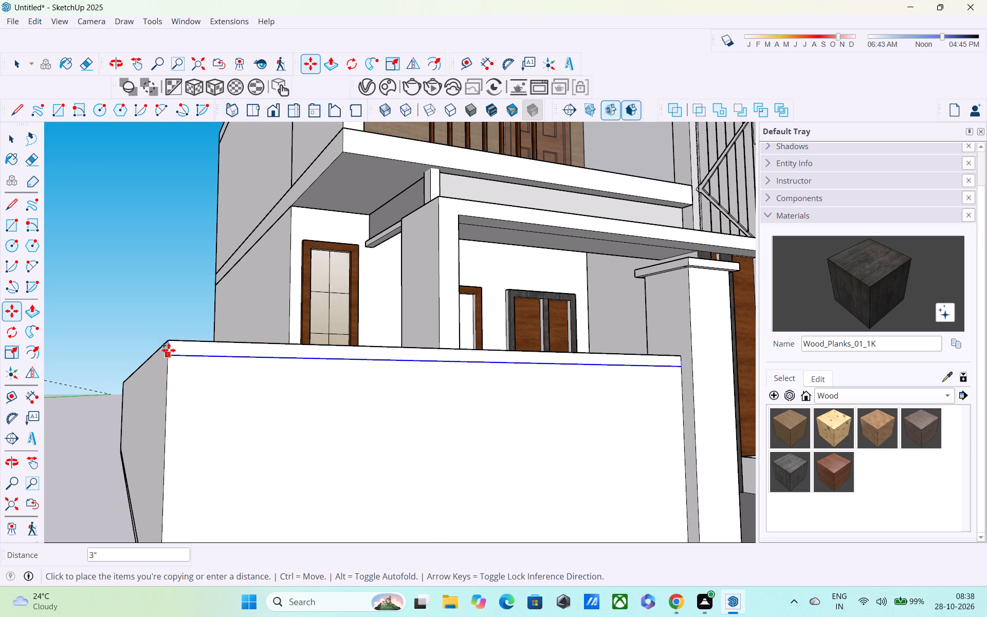
pyautogui.scroll(5, 169, 350)
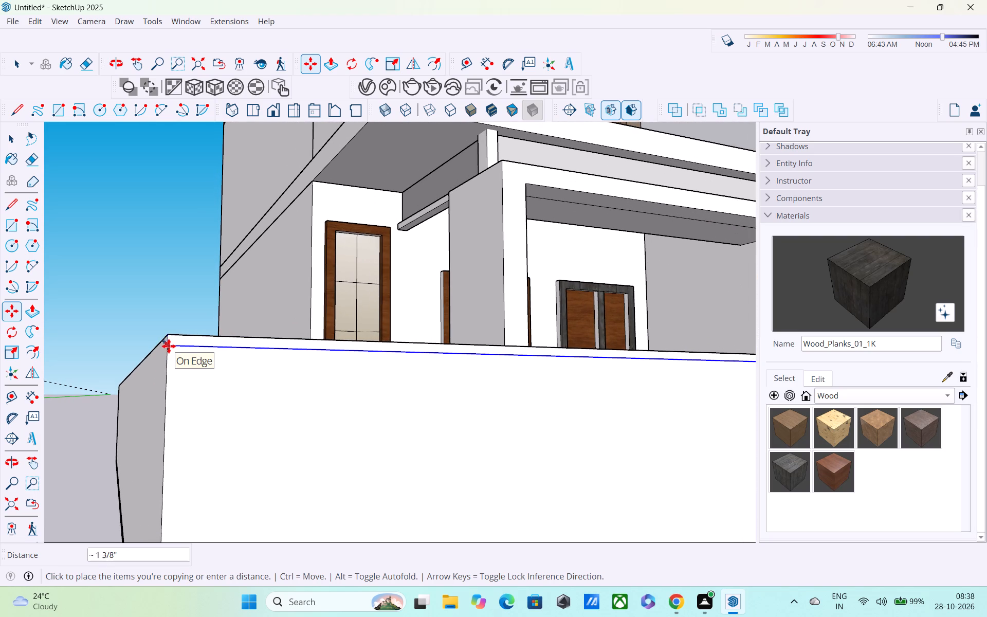
pyautogui.write('1"')
pyautogui.press('Return')
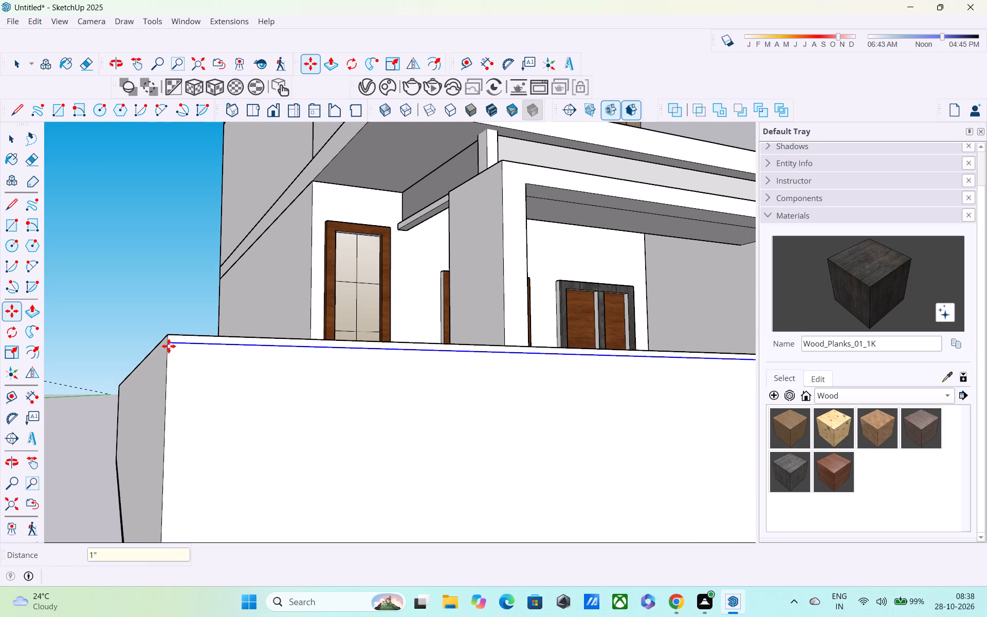
pyautogui.press('space')
# Copy the 1" strip along the front wall's outer top edge 4' 11" down to the base of the wall.
pyautogui.scroll(-8, 334, 328)
pyautogui.moveTo(335, 357); pyautogui.dragTo(268, 399, button='middle')
pyautogui.scroll(2, 268, 399)
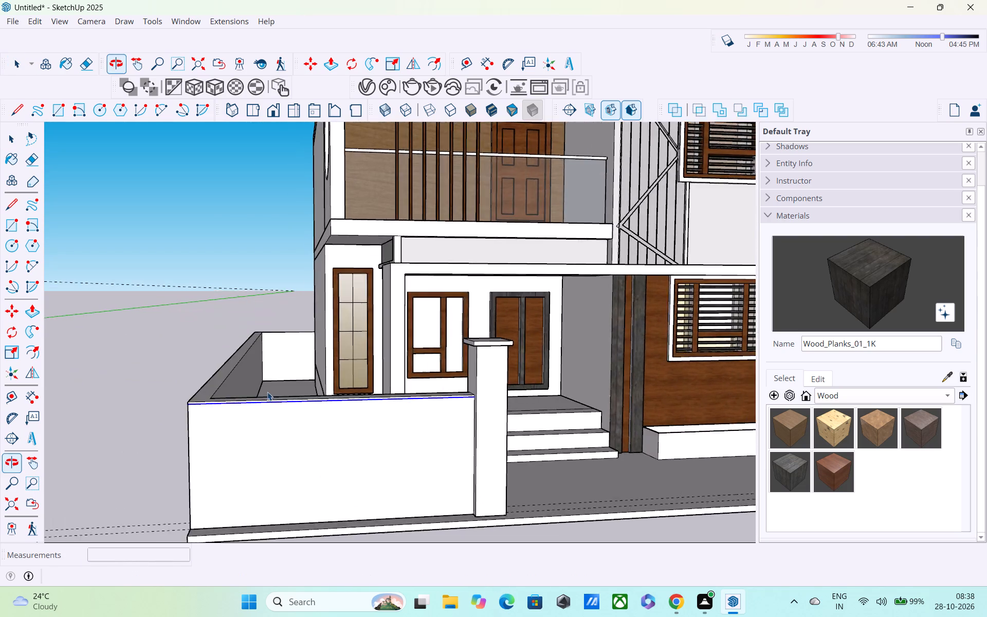
pyautogui.scroll(5, 267, 392)
pyautogui.scroll(-4, 249, 413)
pyautogui.scroll(2, 247, 427)
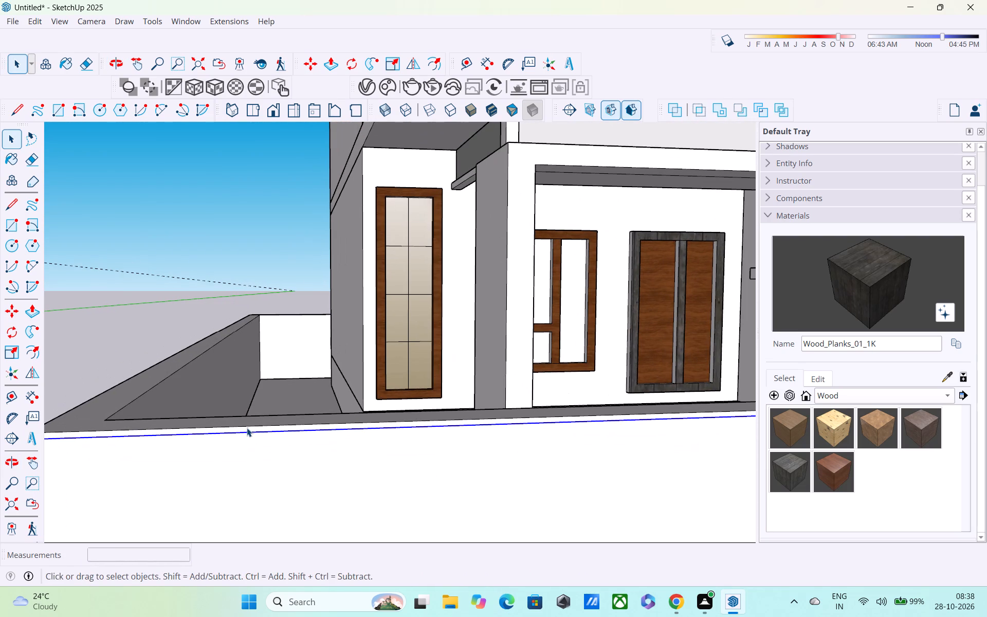
pyautogui.click(247, 426)
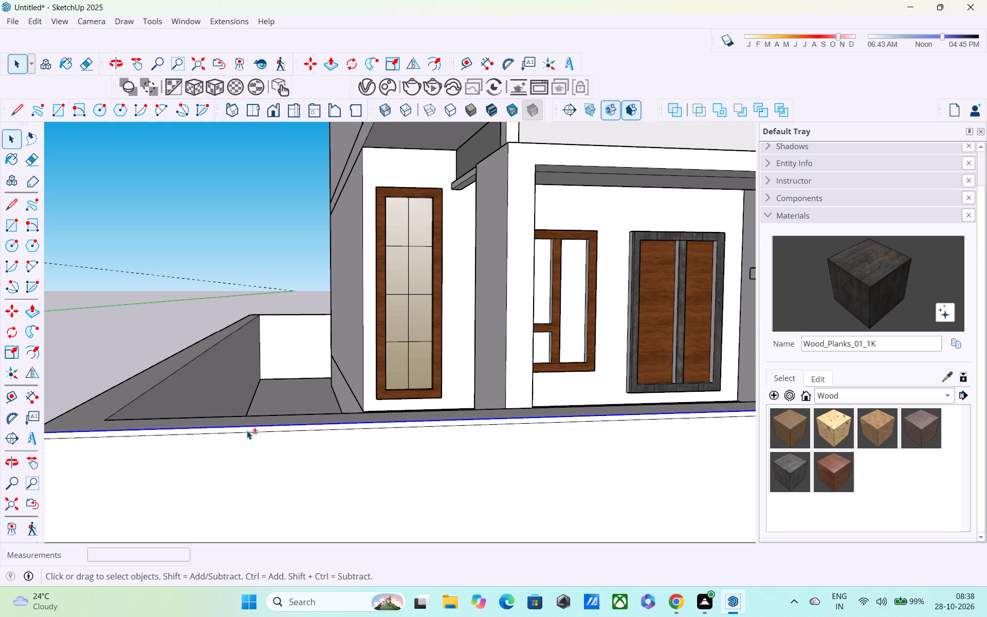
pyautogui.keyDown('shift'); pyautogui.click(247, 433); pyautogui.keyUp('shift')
pyautogui.keyDown('shift'); pyautogui.click(251, 428); pyautogui.keyUp('shift')
pyautogui.moveTo(252, 428); pyautogui.dragTo(252, 427, button='middle')
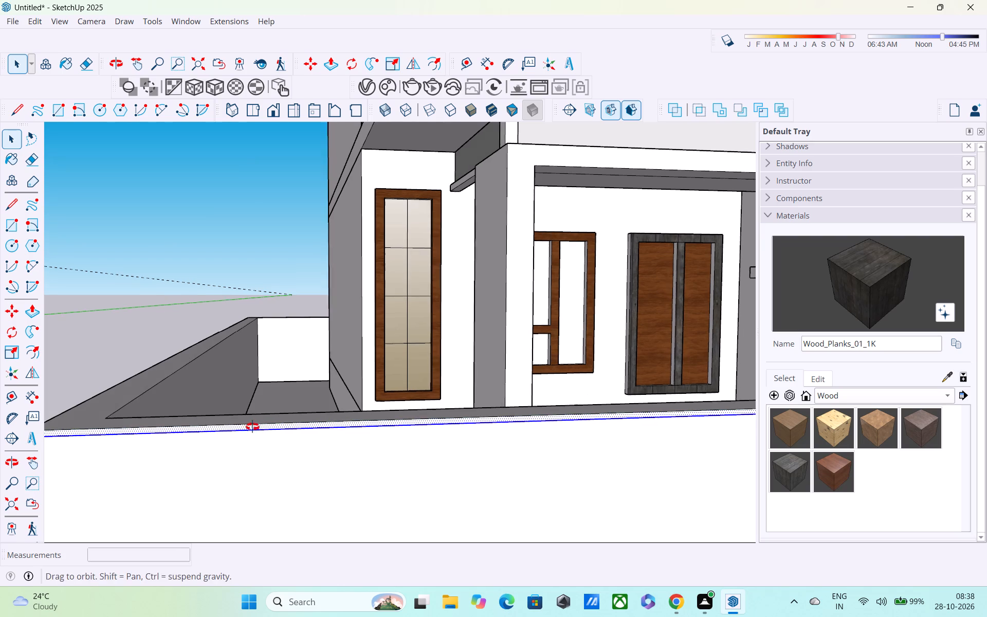
pyautogui.moveTo(252, 427); pyautogui.dragTo(257, 422, button='middle')
pyautogui.keyDown('shift'); pyautogui.scroll(3, 259, 421); pyautogui.keyUp('shift')
pyautogui.keyDown('shift'); pyautogui.click(259, 419); pyautogui.keyUp('shift')
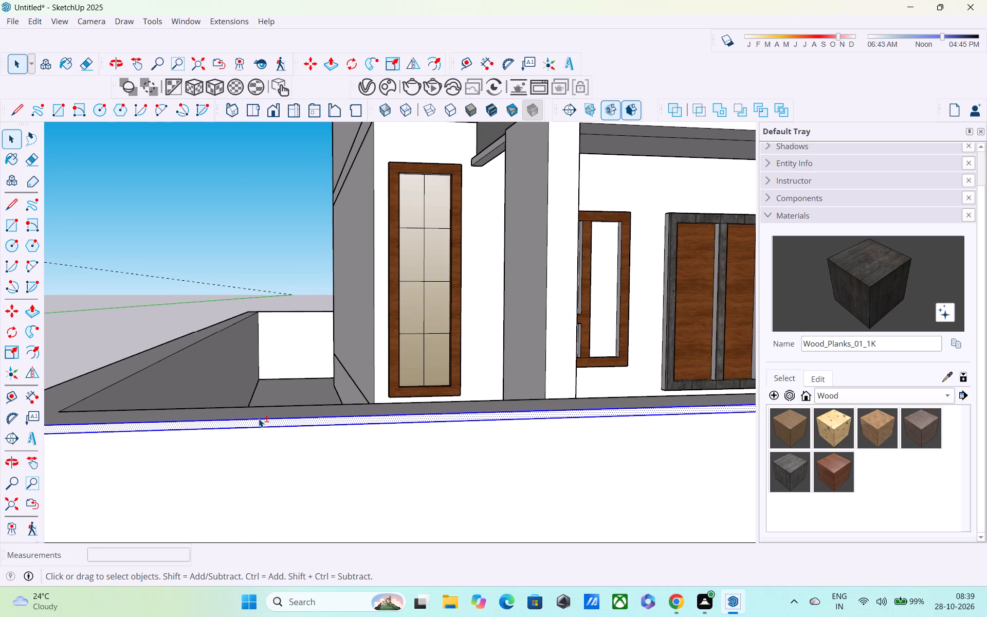
pyautogui.press('m')
pyautogui.scroll(-5, 259, 413)
pyautogui.keyDown('shift'); pyautogui.moveTo(251, 433); pyautogui.dragTo(394, 394, button='middle'); pyautogui.keyUp('shift')
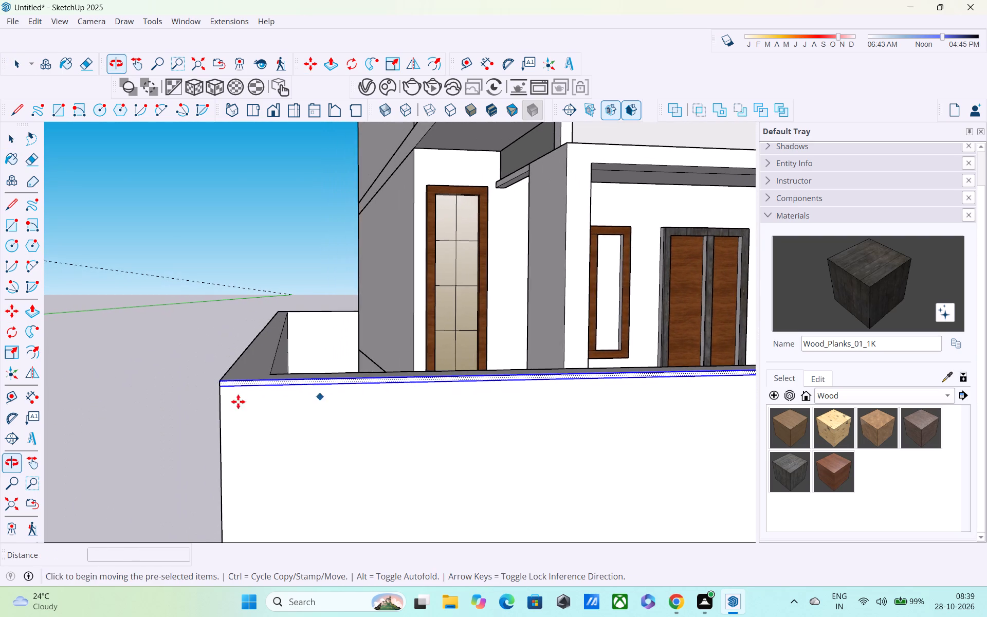
pyautogui.scroll(3, 235, 371)
pyautogui.click(213, 395)
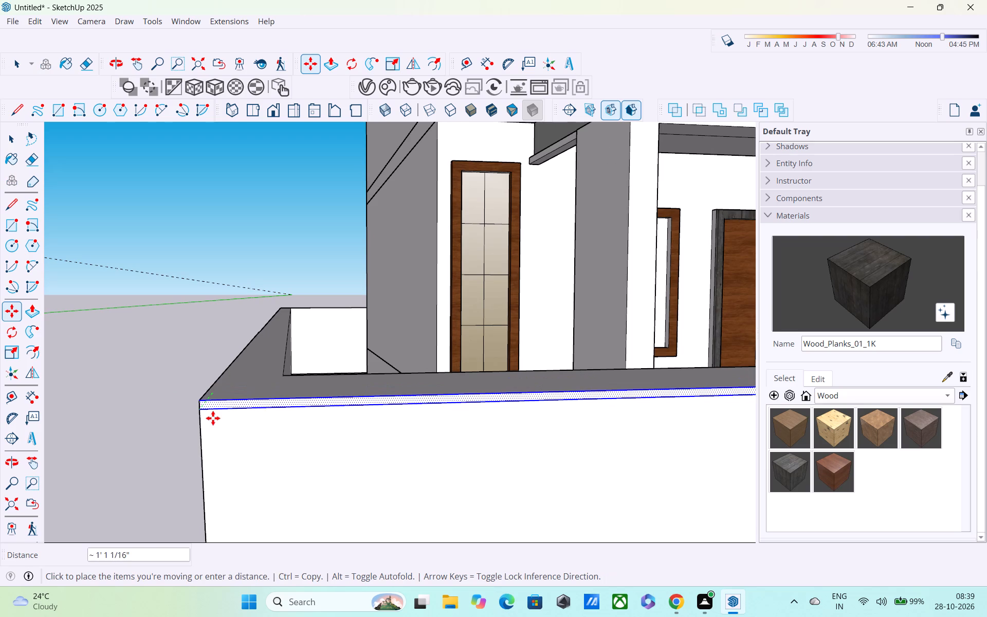
pyautogui.scroll(-2, 226, 367)
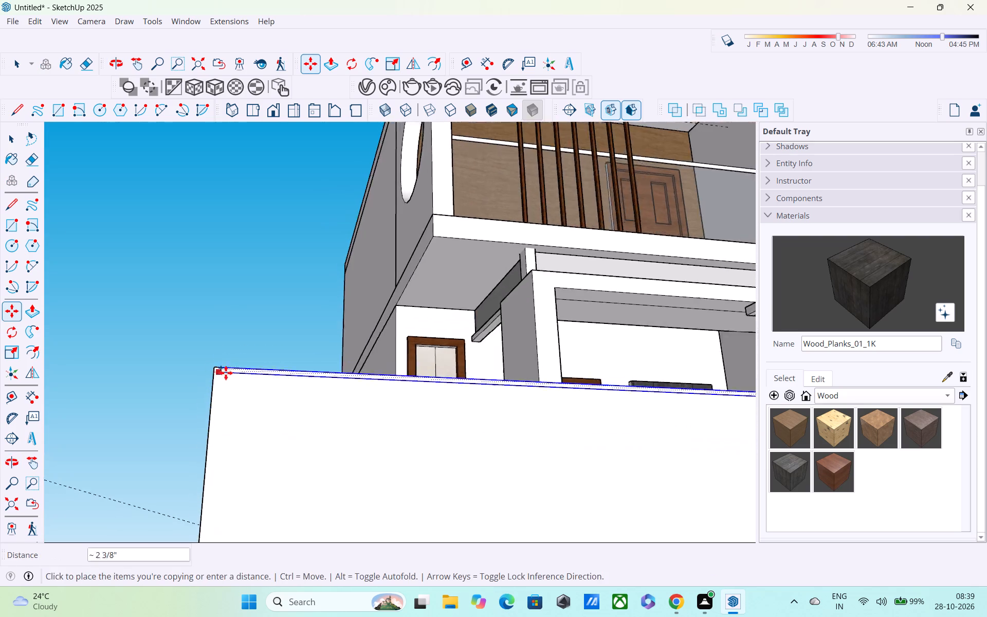
pyautogui.scroll(-3, 226, 373)
pyautogui.scroll(-2, 231, 328)
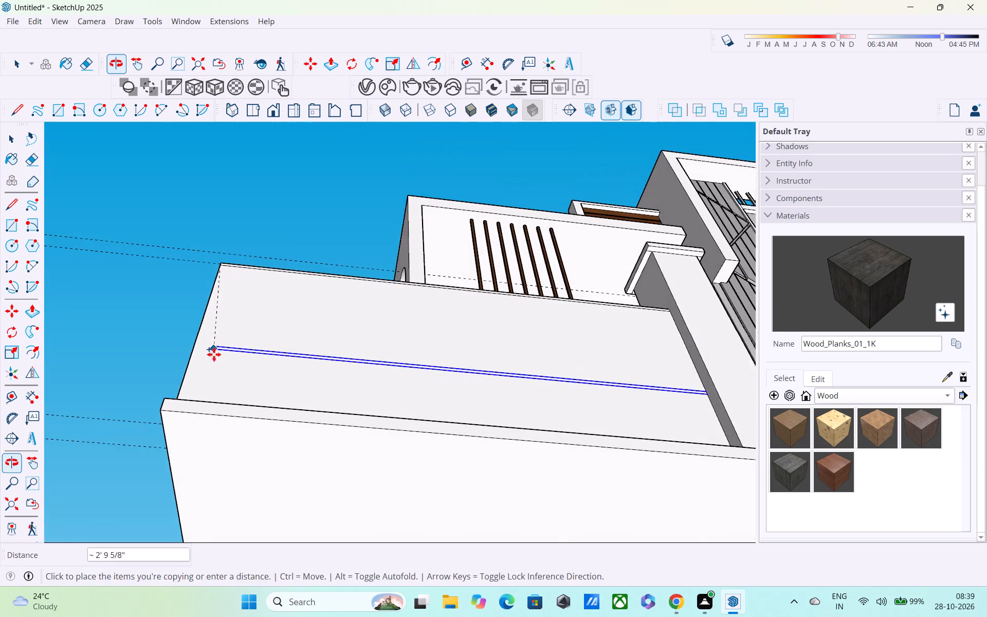
pyautogui.scroll(-3, 258, 399)
pyautogui.moveTo(242, 419); pyautogui.dragTo(144, 531, button='middle')
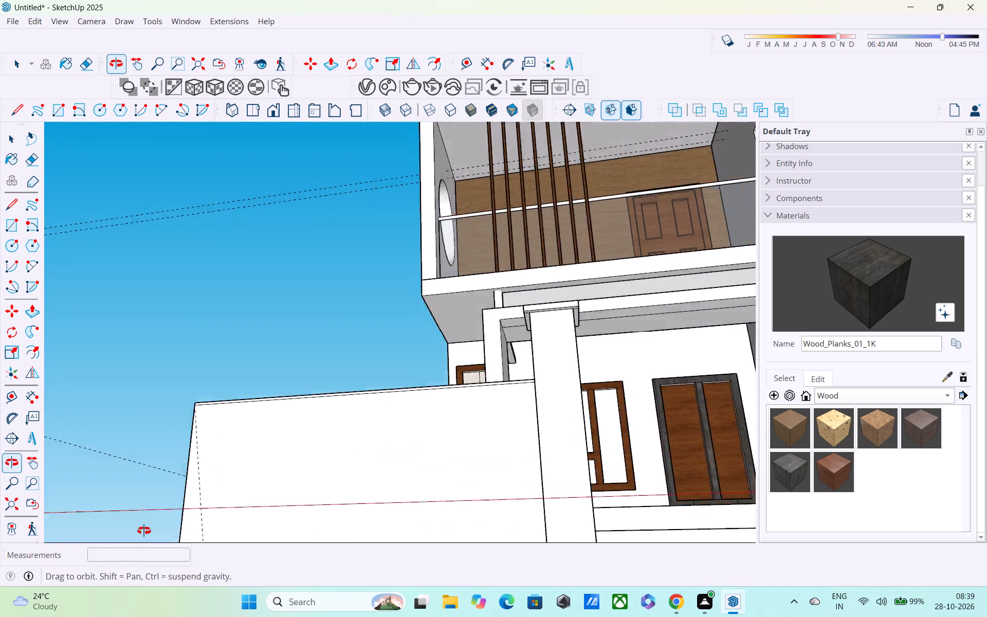
pyautogui.moveTo(144, 531); pyautogui.dragTo(119, 552, button='middle')
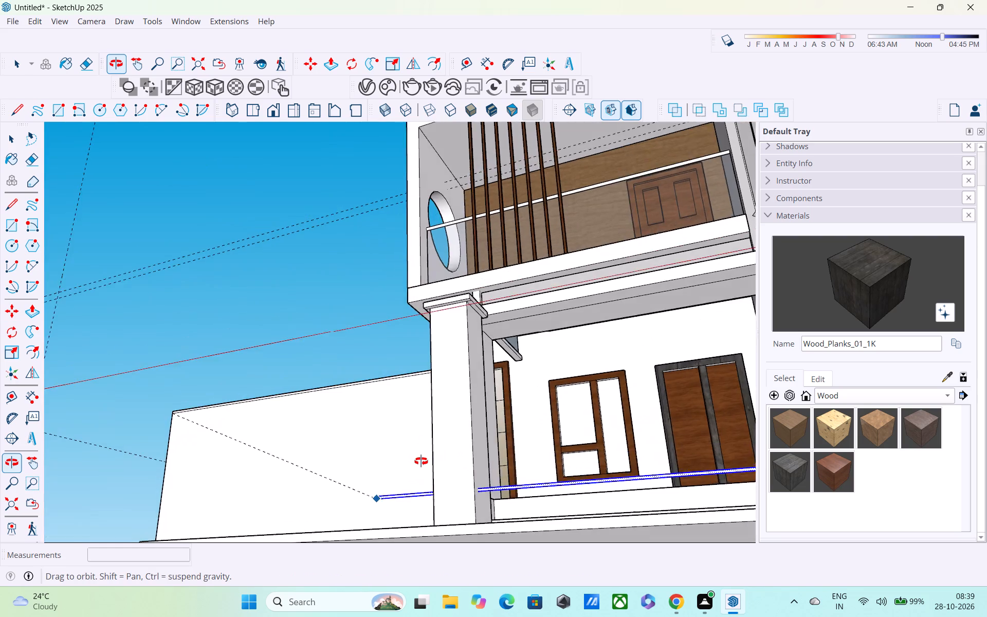
pyautogui.keyDown('shift'); pyautogui.moveTo(467, 386); pyautogui.dragTo(378, 504, button='middle'); pyautogui.keyUp('shift')
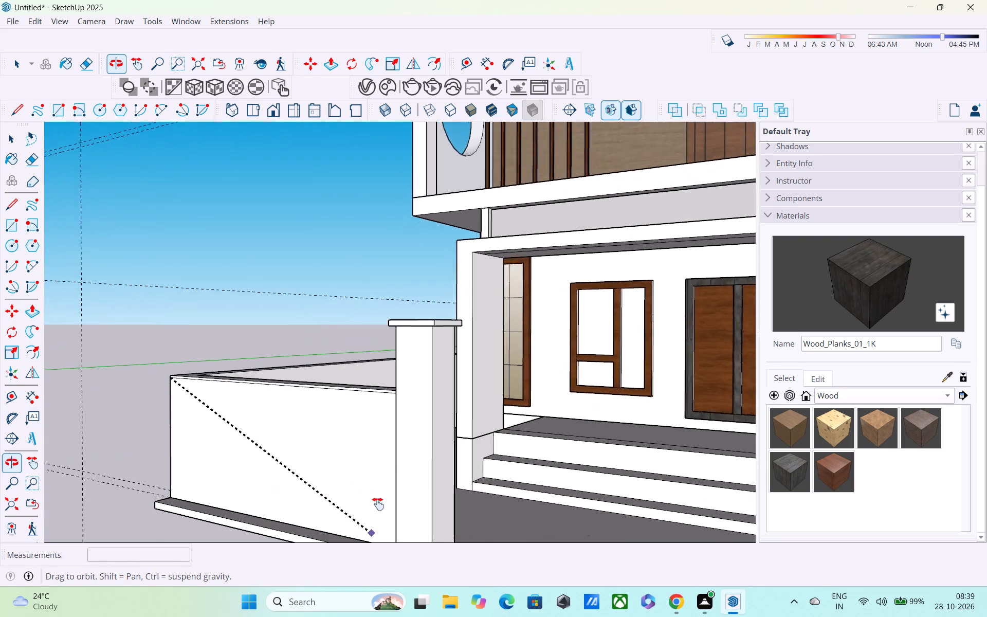
pyautogui.keyDown('shift'); pyautogui.moveTo(378, 504); pyautogui.dragTo(453, 460, button='middle'); pyautogui.keyUp('shift')
pyautogui.scroll(3, 272, 455)
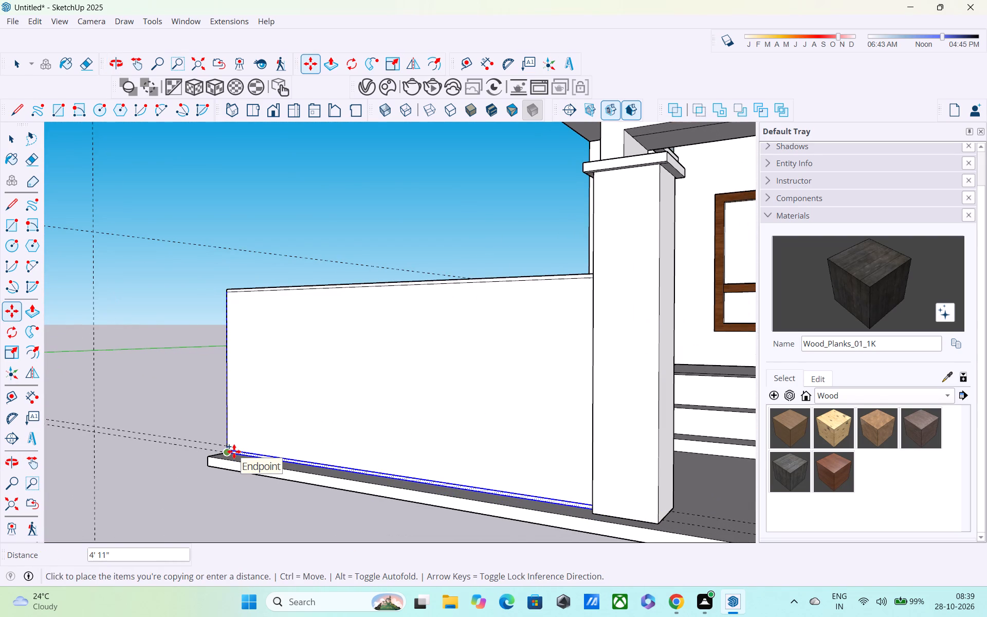
pyautogui.click(234, 451)
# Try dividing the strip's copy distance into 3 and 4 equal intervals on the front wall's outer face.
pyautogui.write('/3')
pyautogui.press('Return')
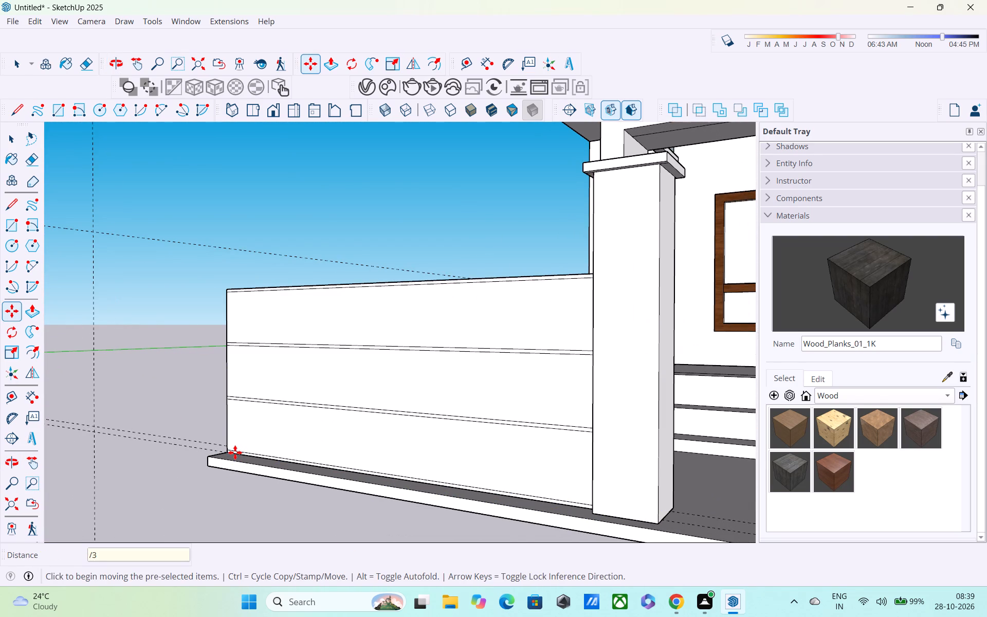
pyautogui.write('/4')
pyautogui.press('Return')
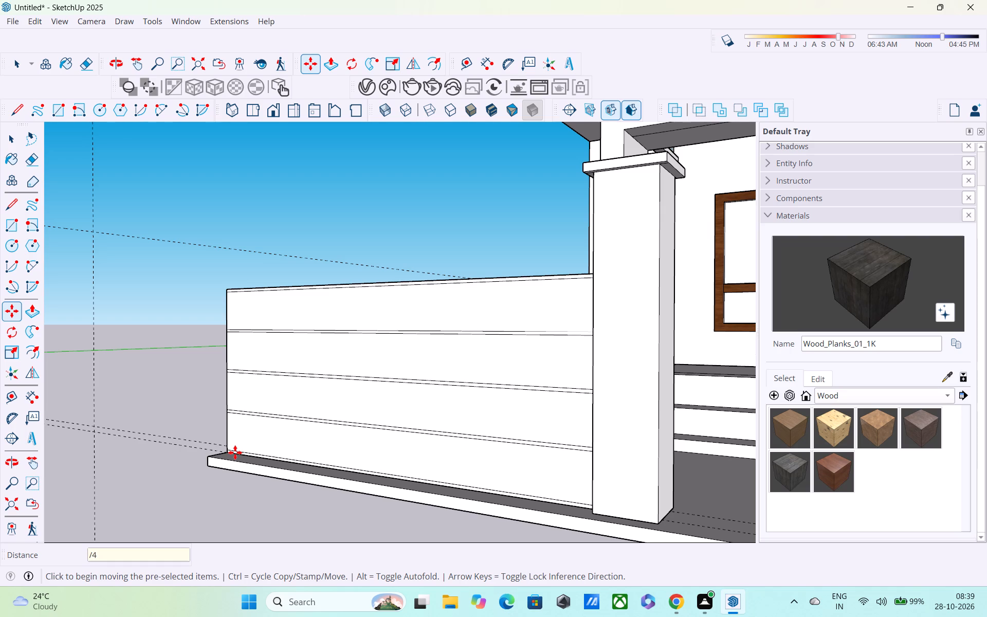
# Divide the strip's copy distance into 5 equal intervals down the front wall's outer face.
pyautogui.write('/5')
pyautogui.press('Return')
pyautogui.scroll(3, 454, 448)
pyautogui.press('space')
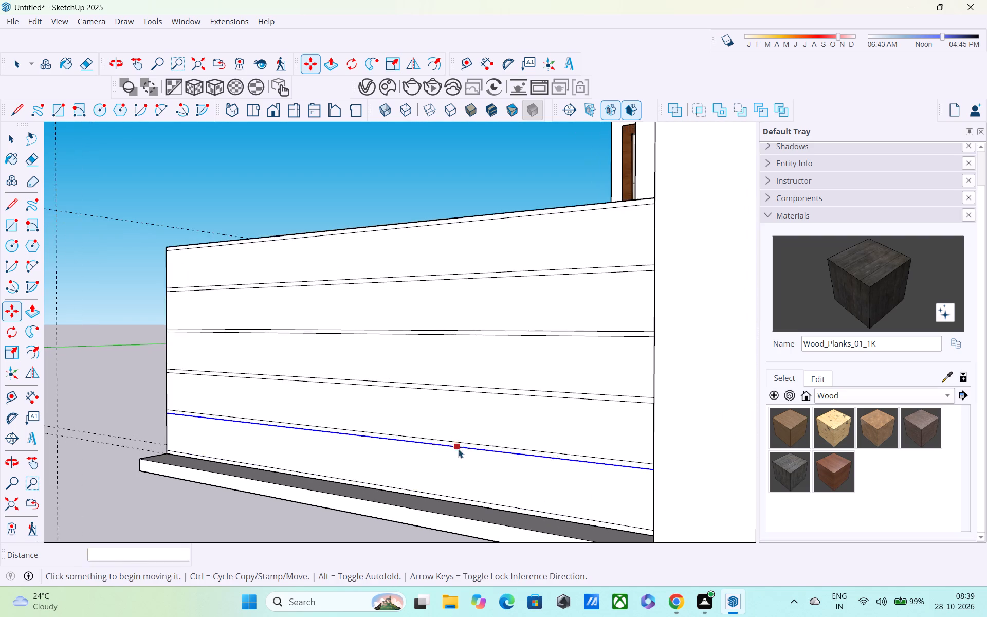
# Examine the grooved front wall together with the pillar and the house's front facade.
pyautogui.scroll(-9, 493, 522)
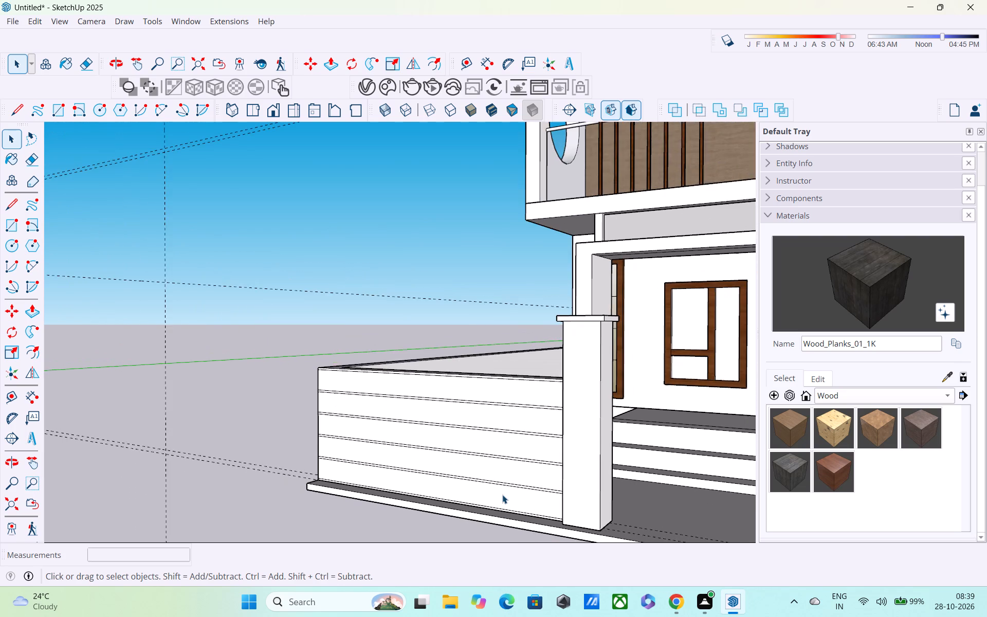
pyautogui.moveTo(491, 498); pyautogui.dragTo(514, 497, button='middle')
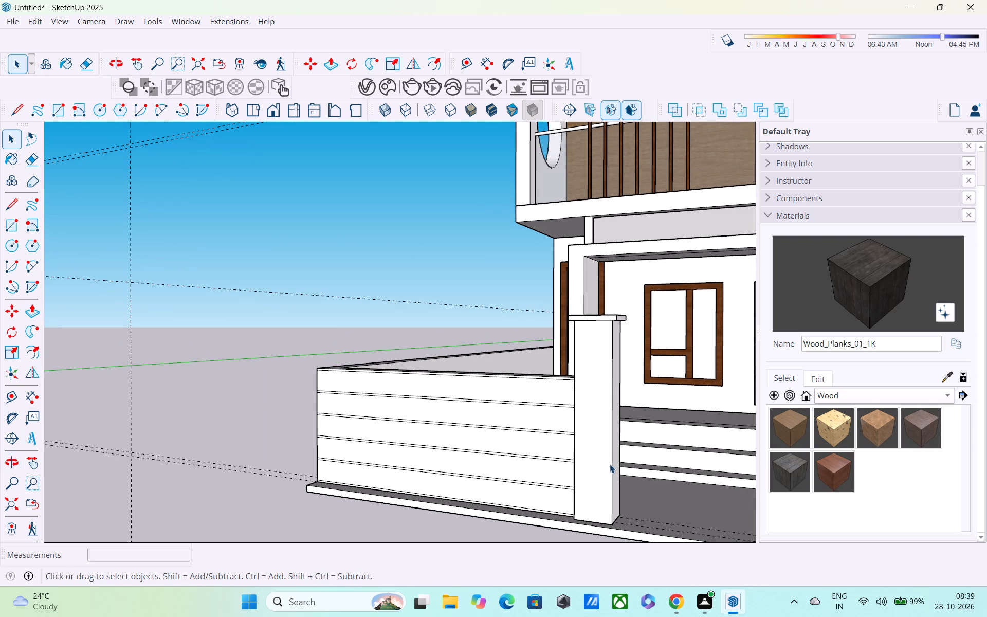
pyautogui.keyDown('shift'); pyautogui.moveTo(490, 430); pyautogui.dragTo(434, 511, button='middle'); pyautogui.keyUp('shift')
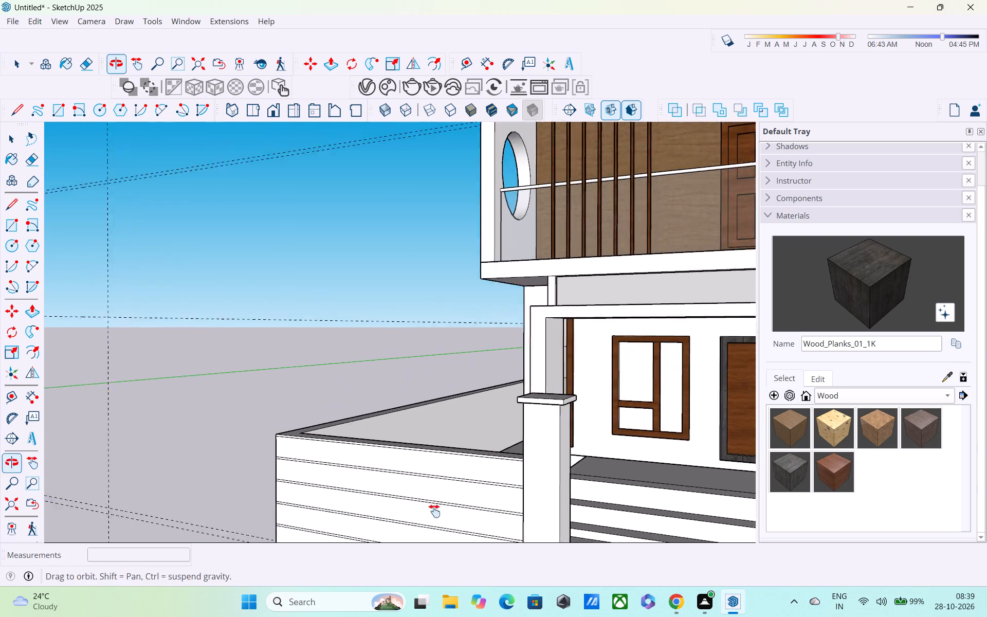
pyautogui.keyDown('shift'); pyautogui.moveTo(434, 511); pyautogui.dragTo(414, 523, button='middle'); pyautogui.keyUp('shift')
pyautogui.scroll(-6, 427, 459)
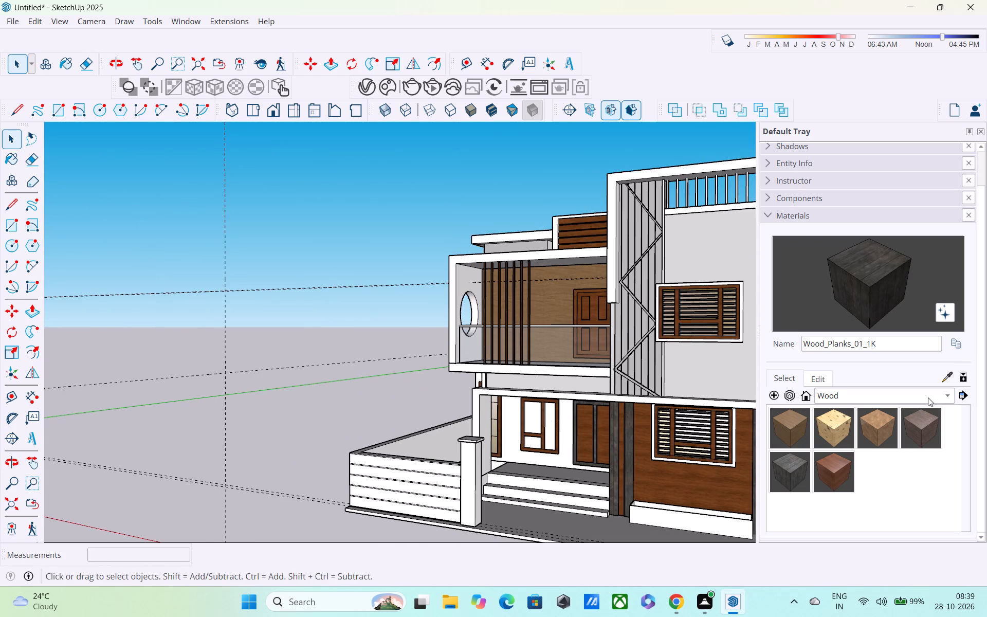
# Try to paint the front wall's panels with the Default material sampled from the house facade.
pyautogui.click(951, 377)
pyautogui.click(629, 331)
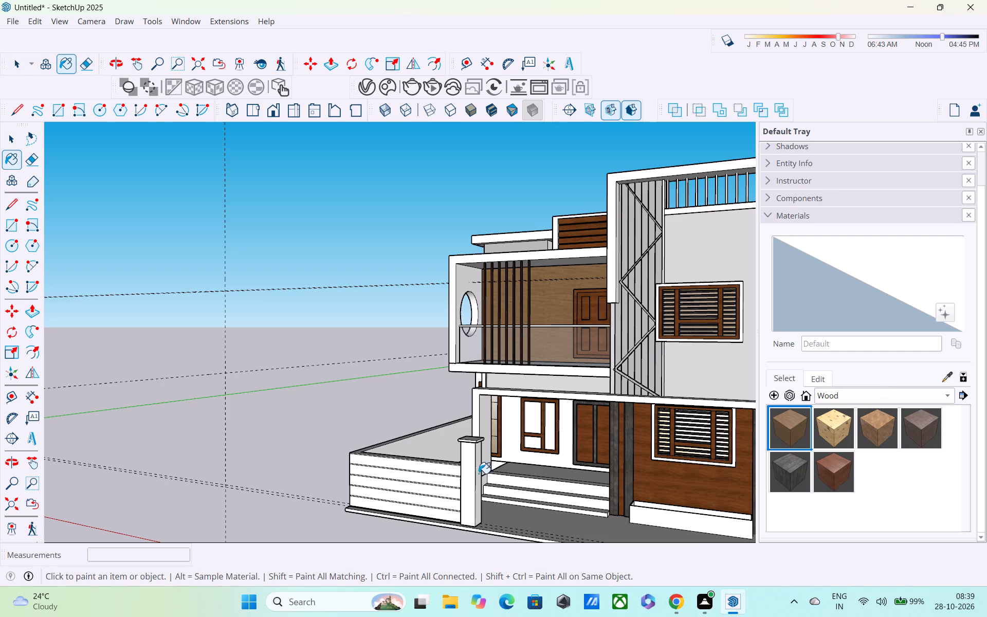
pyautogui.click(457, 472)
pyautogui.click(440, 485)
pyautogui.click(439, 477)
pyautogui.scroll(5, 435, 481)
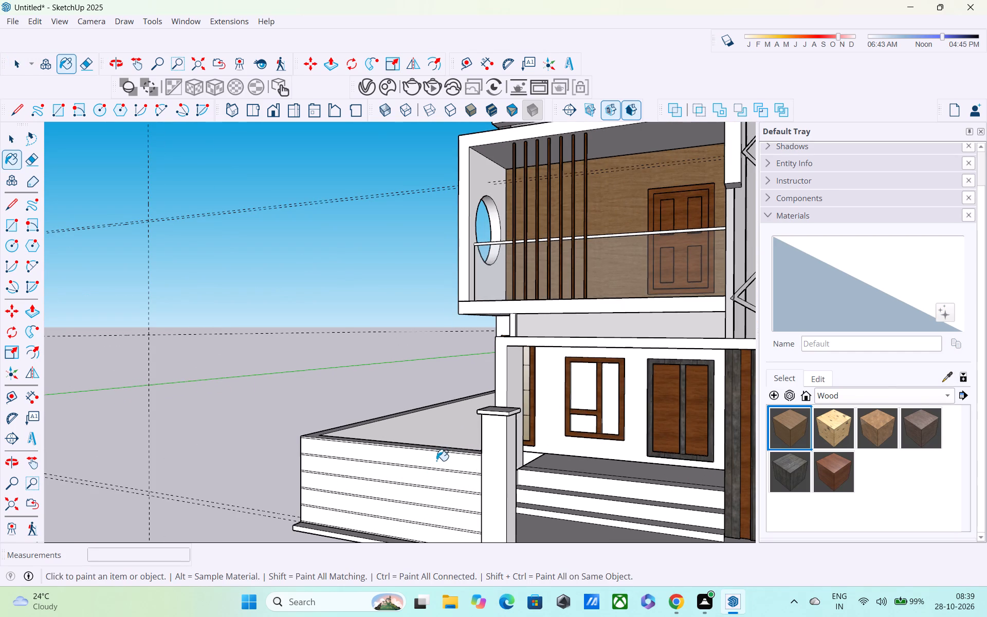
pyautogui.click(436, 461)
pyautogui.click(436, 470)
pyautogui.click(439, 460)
# Sample M02_Ash_Whisper from the wall band below the balcony and paint all the panels between the front wall's grooves with it.
pyautogui.press('space')
pyautogui.doubleClick(440, 461)
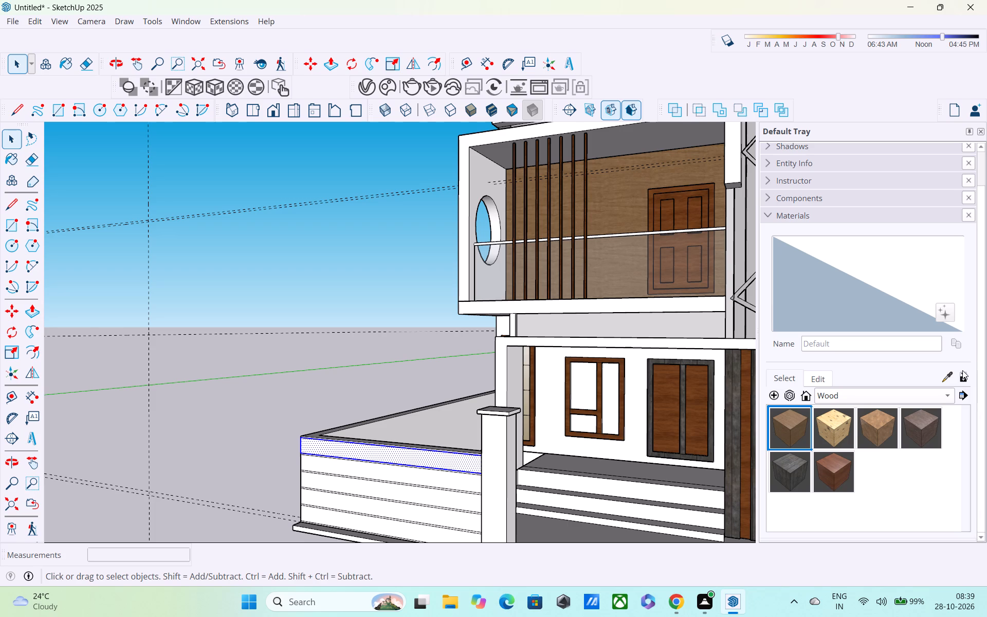
pyautogui.click(941, 380)
pyautogui.keyDown('shift'); pyautogui.moveTo(556, 457); pyautogui.dragTo(463, 451, button='middle'); pyautogui.keyUp('shift')
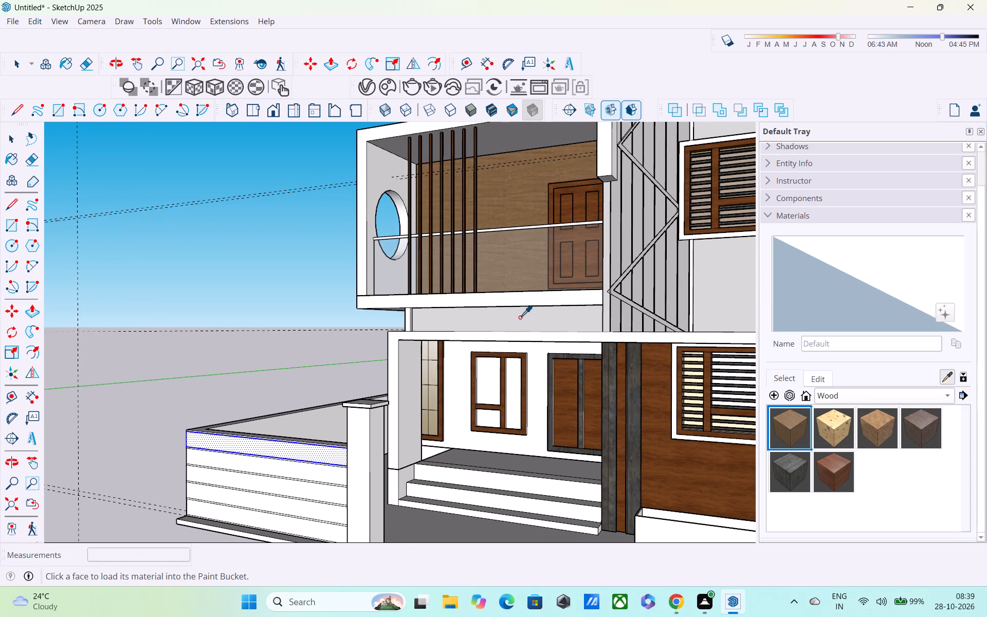
pyautogui.click(520, 317)
pyautogui.click(316, 457)
pyautogui.click(309, 473)
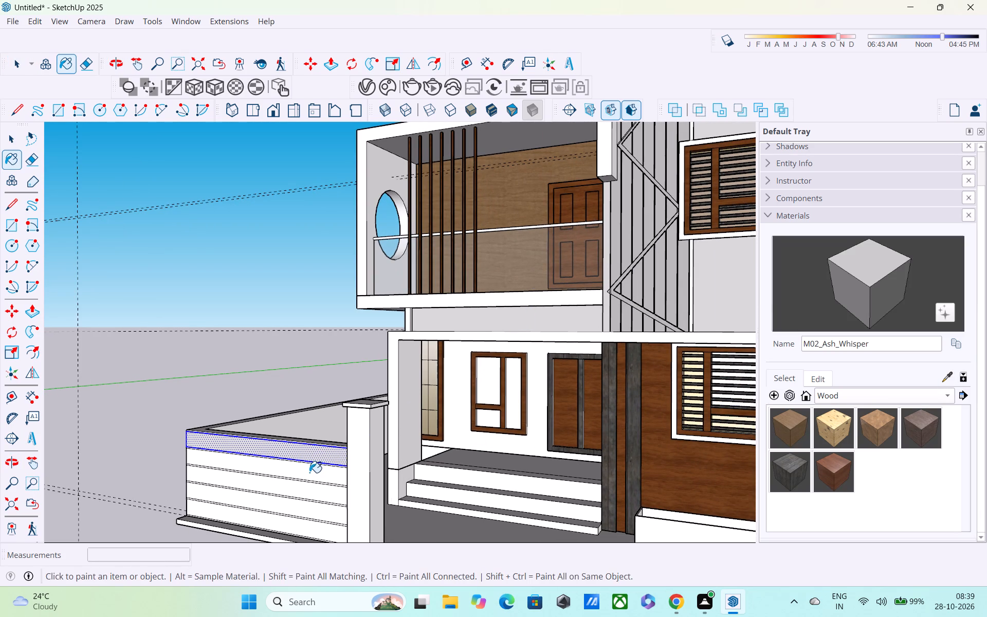
pyautogui.click(308, 488)
pyautogui.click(306, 506)
pyautogui.click(307, 537)
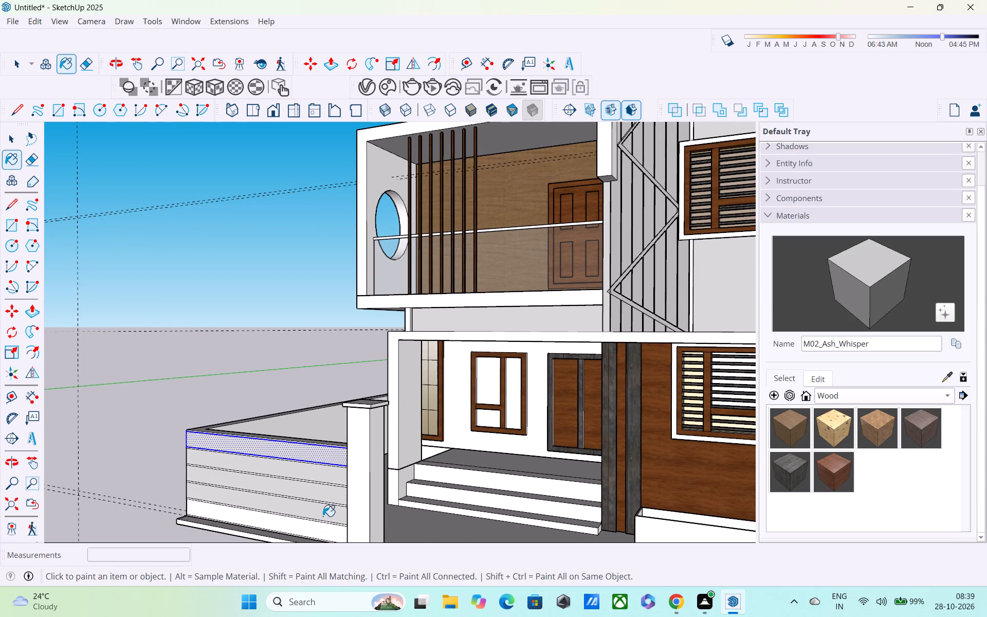
pyautogui.click(322, 534)
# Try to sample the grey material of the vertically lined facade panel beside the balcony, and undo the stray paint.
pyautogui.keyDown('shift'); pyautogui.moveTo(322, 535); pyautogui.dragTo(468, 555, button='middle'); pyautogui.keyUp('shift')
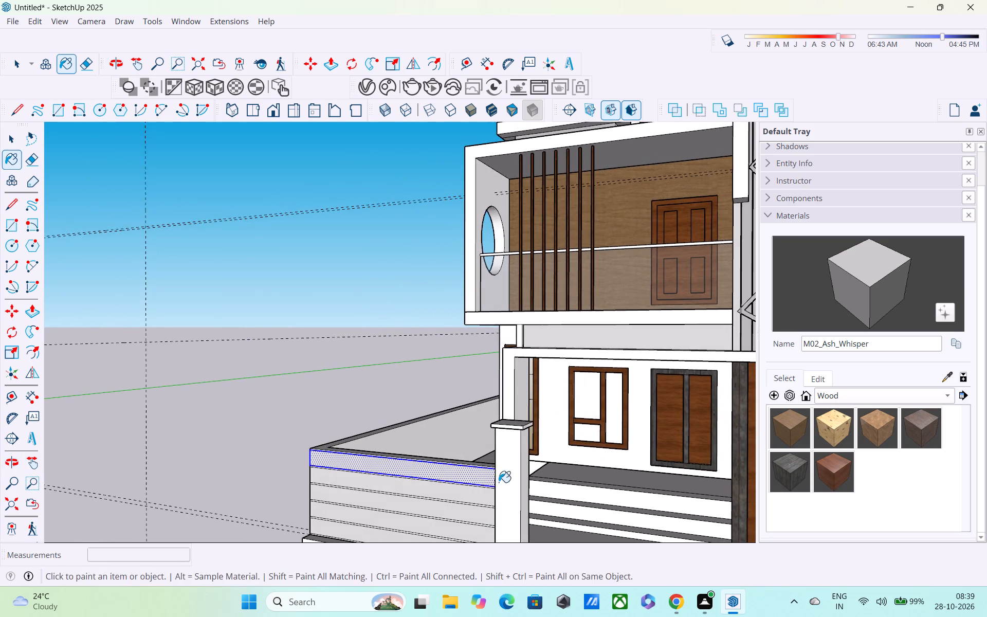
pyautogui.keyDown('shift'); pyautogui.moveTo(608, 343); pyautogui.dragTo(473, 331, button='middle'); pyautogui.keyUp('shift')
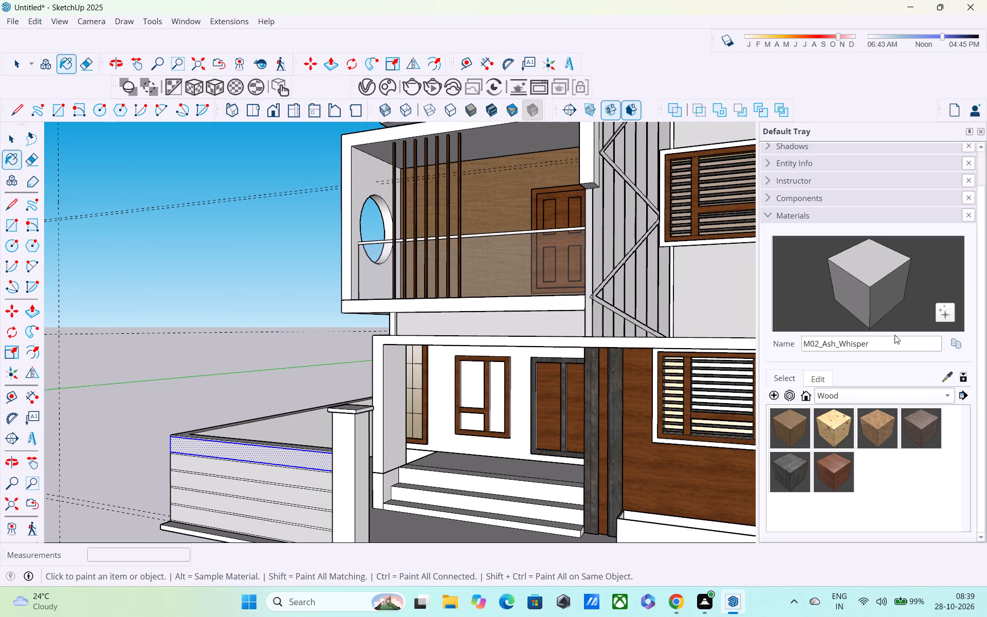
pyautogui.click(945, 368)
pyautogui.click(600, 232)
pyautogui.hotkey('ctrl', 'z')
# Sample M03_Pewter_Shine from the vertically lined facade panel beside the balcony and paint the panels between the front wall's grooves with it.
pyautogui.click(947, 375)
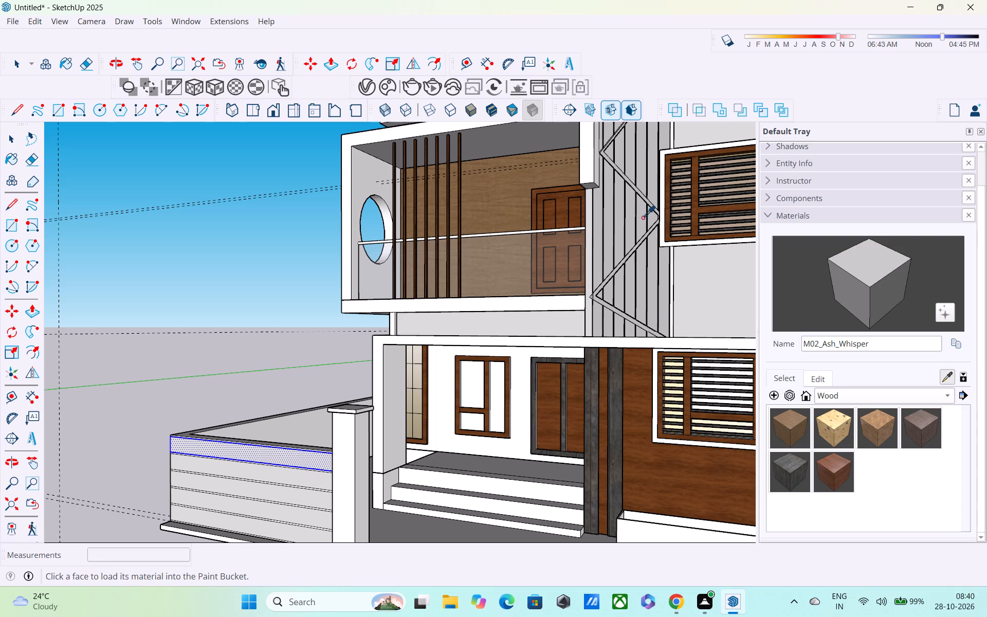
pyautogui.click(626, 210)
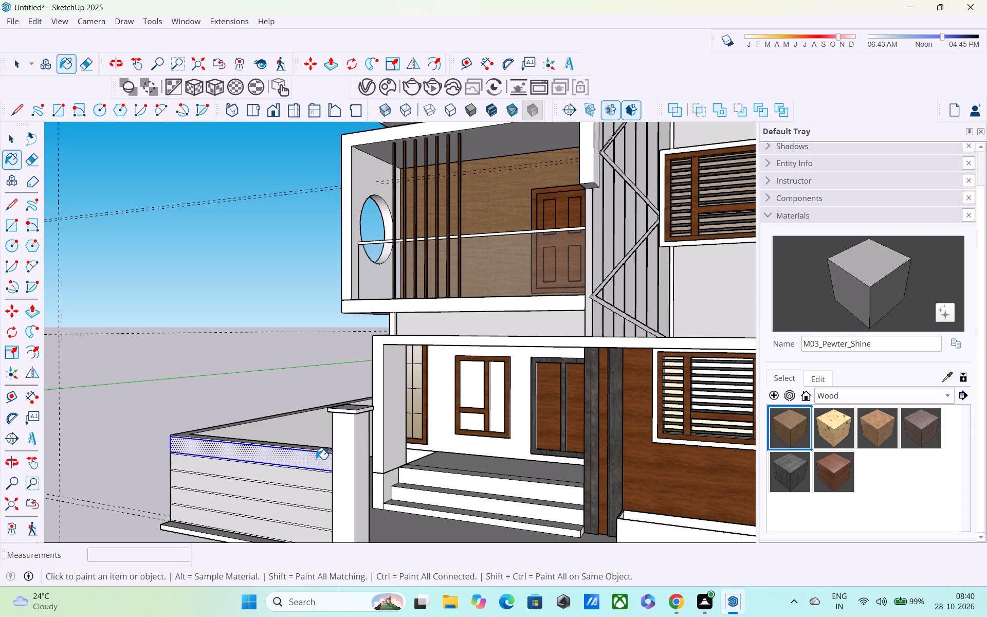
pyautogui.click(315, 460)
pyautogui.click(304, 482)
pyautogui.click(304, 500)
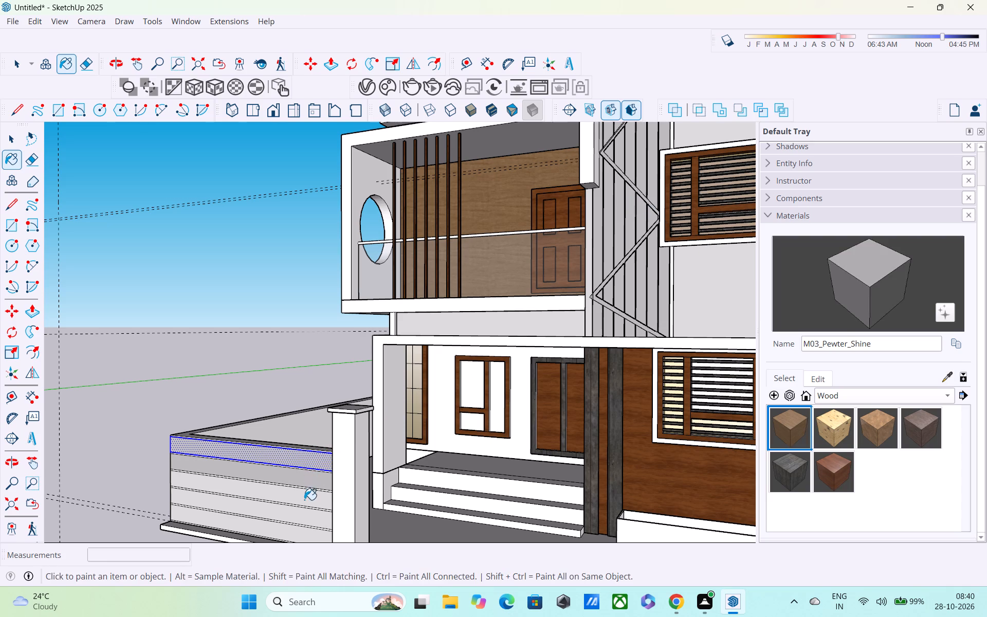
pyautogui.click(301, 517)
pyautogui.click(296, 534)
pyautogui.scroll(-1, 292, 528)
pyautogui.moveTo(292, 525); pyautogui.dragTo(393, 520, button='middle')
pyautogui.press('space')
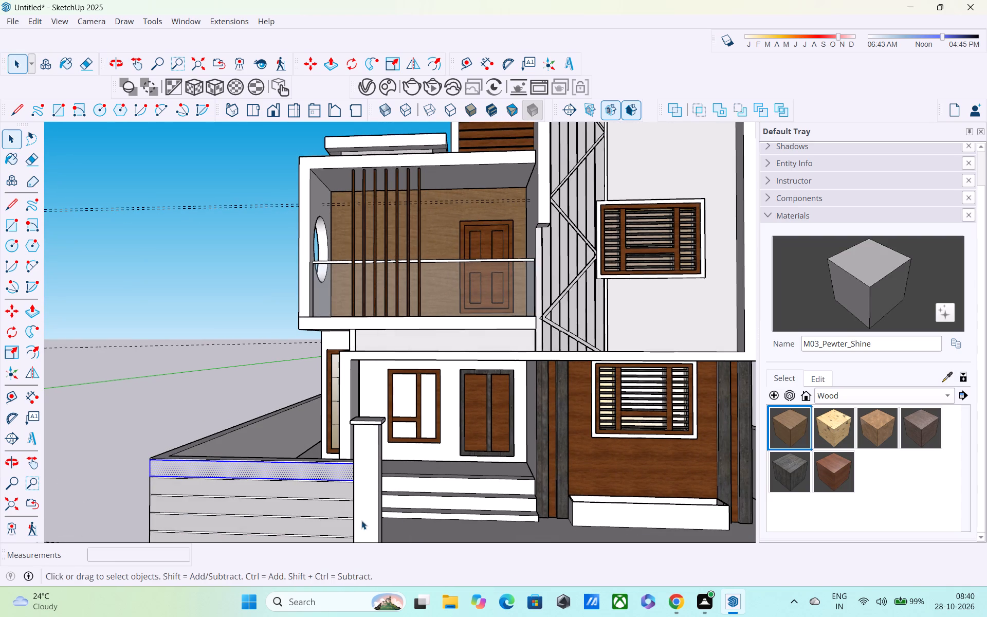
pyautogui.click(177, 350)
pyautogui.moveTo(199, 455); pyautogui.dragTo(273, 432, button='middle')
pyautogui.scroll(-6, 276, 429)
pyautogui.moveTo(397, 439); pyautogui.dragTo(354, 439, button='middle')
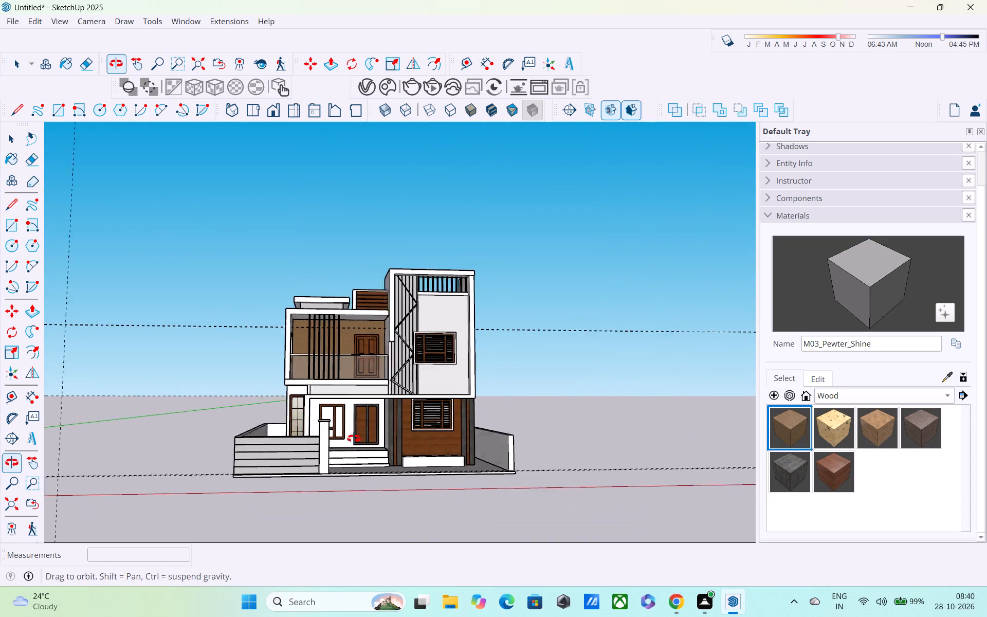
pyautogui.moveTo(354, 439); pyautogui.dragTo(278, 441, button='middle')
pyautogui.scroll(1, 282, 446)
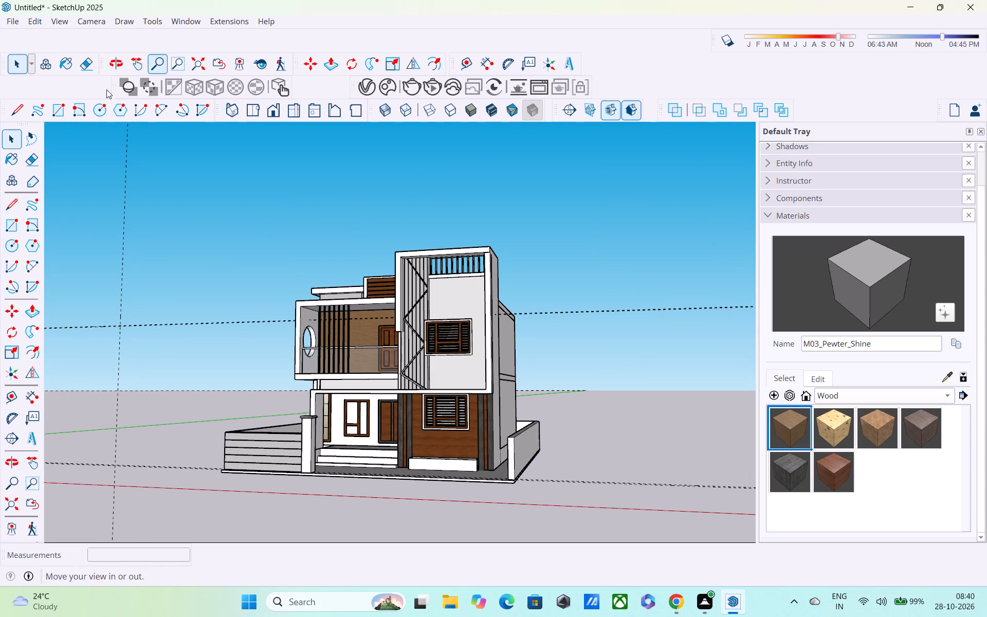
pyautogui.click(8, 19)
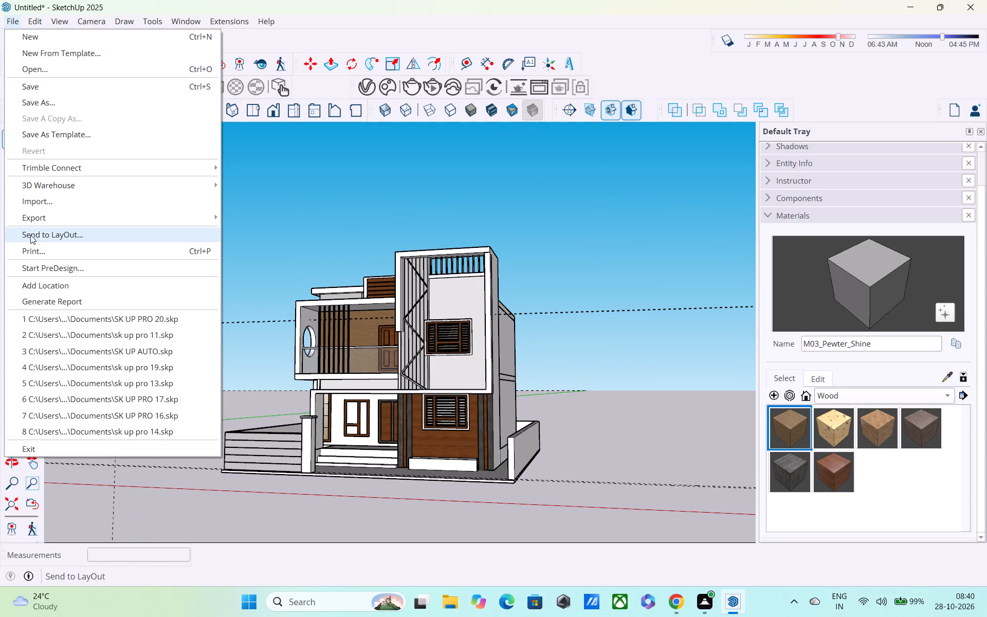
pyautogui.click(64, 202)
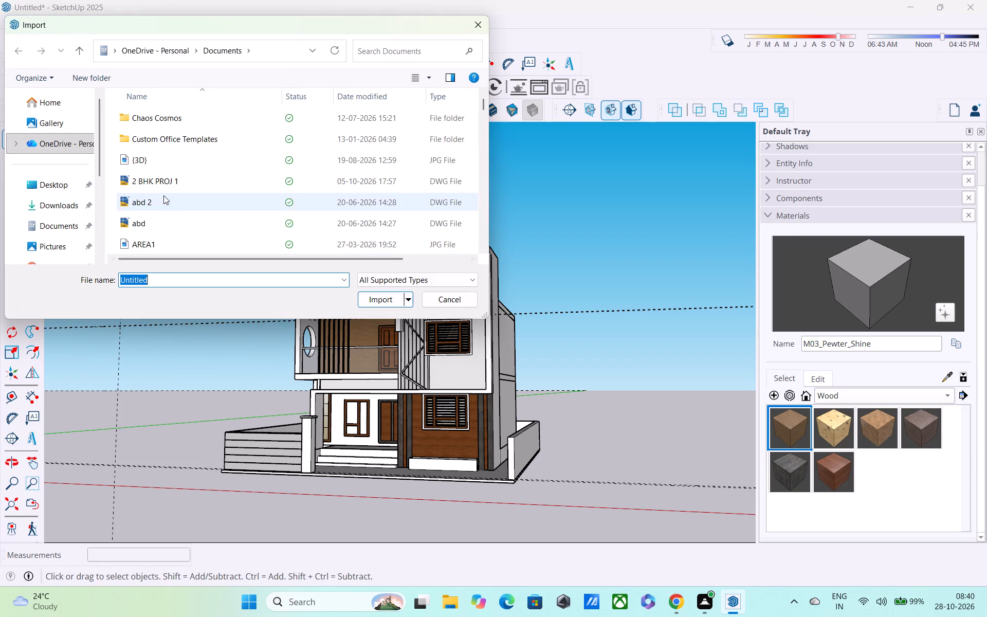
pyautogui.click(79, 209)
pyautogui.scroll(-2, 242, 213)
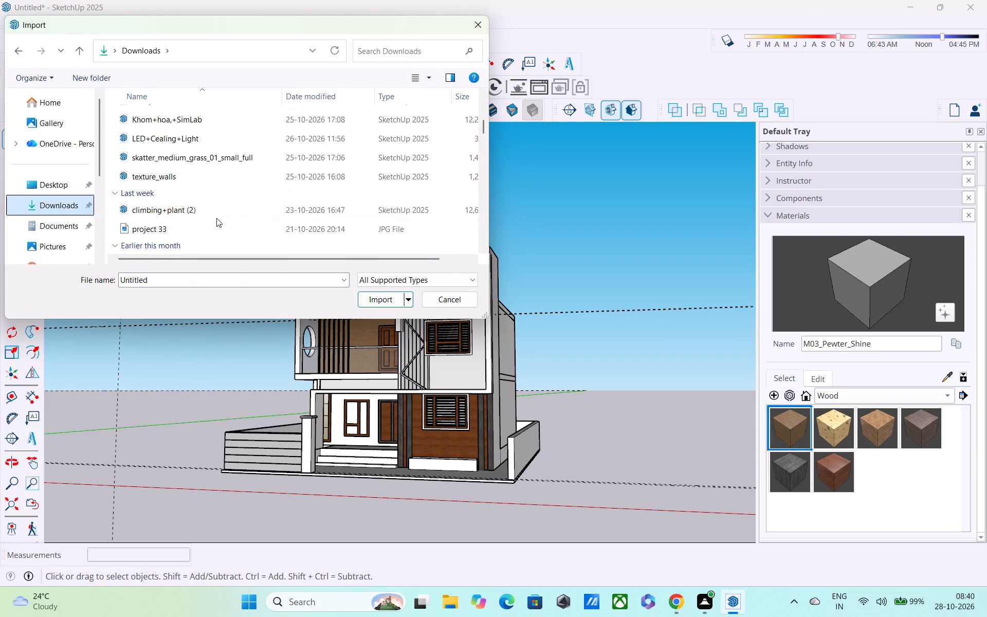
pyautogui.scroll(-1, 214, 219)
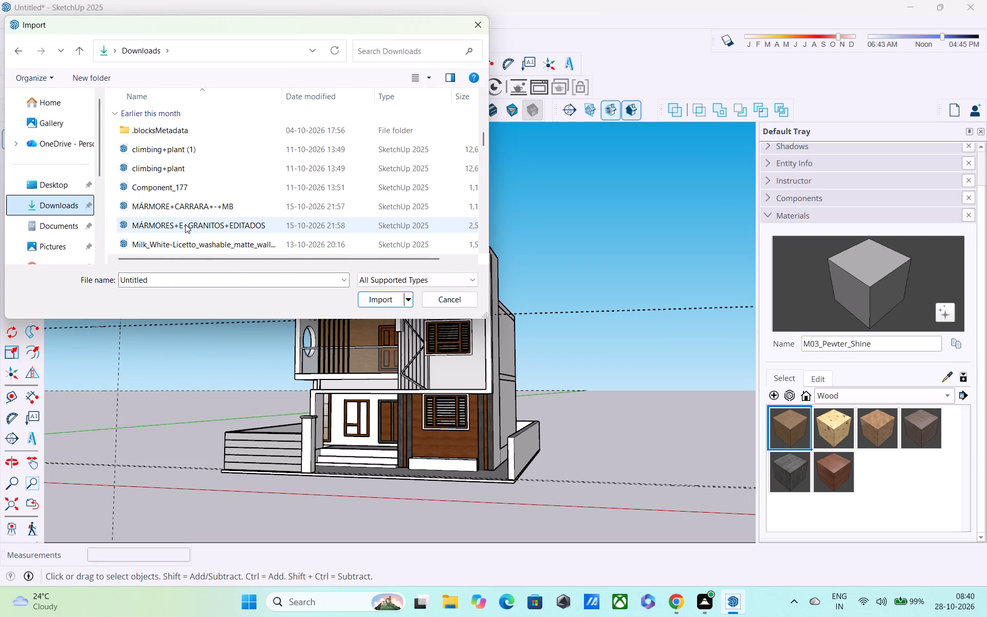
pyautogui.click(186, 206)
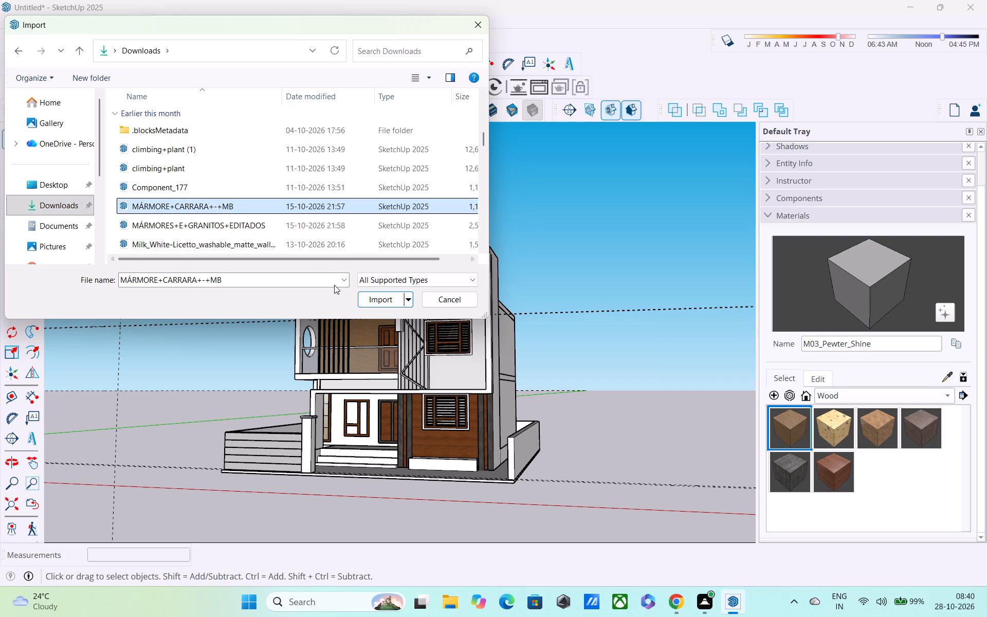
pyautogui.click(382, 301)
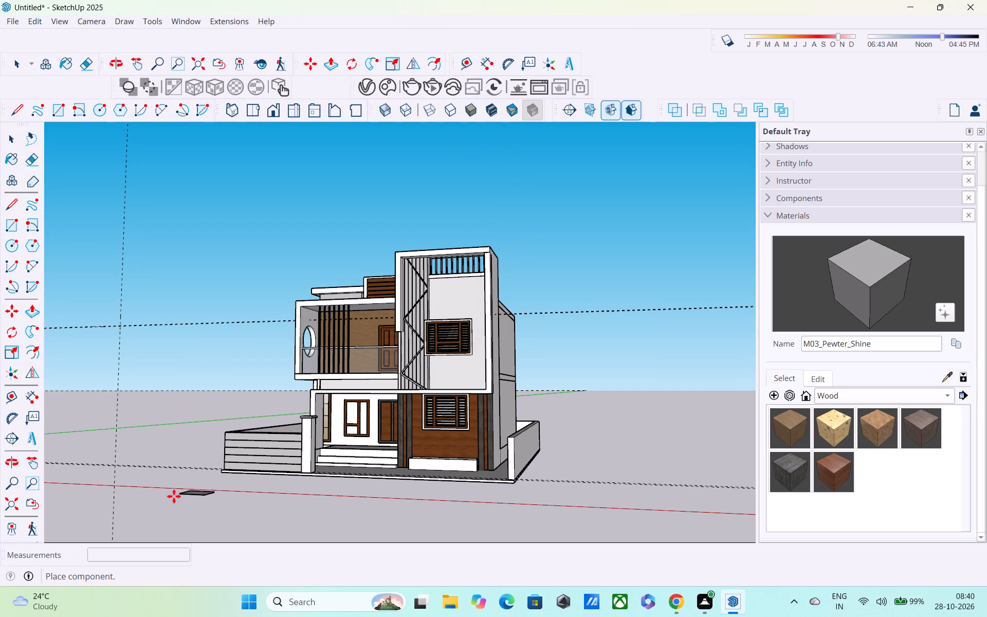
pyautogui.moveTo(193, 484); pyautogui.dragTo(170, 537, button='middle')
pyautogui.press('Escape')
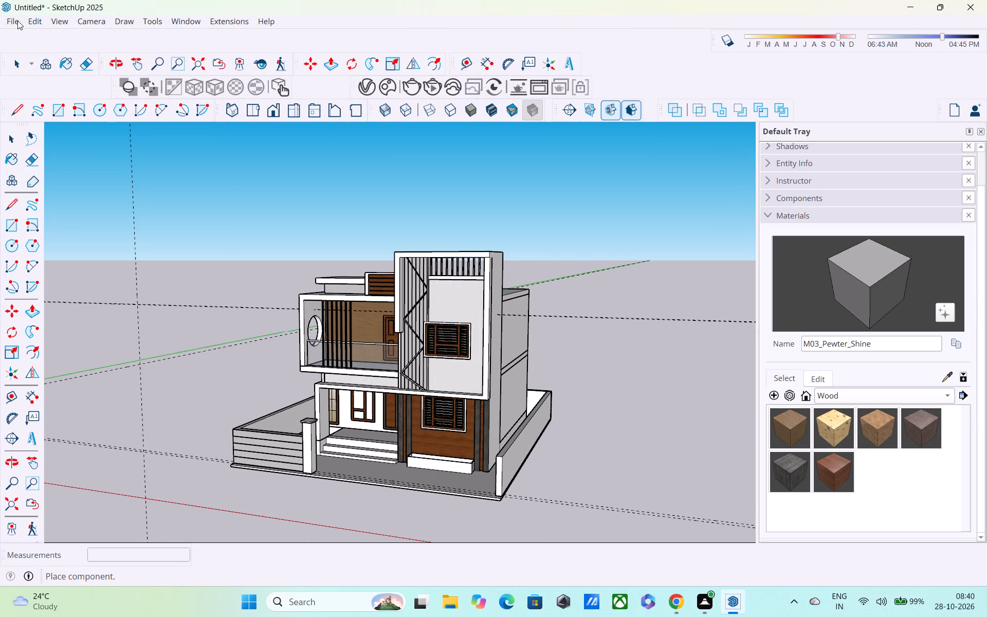
# Import MÁRMORES+E+GRANITOS+EDITADOS from Downloads and place it on the empty ground beside the house.
pyautogui.click(17, 20)
pyautogui.click(35, 203)
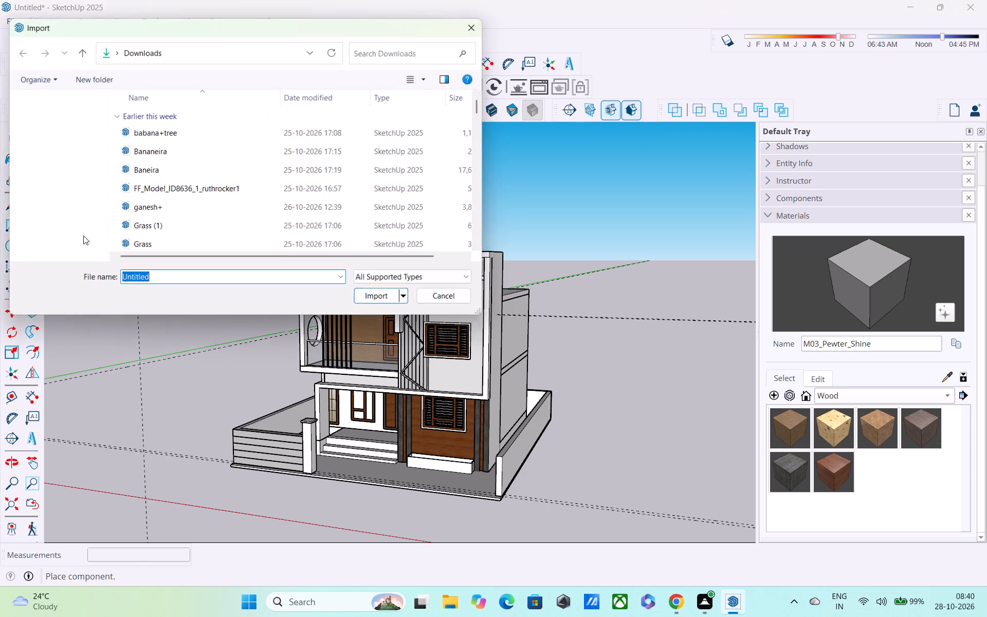
pyautogui.click(48, 204)
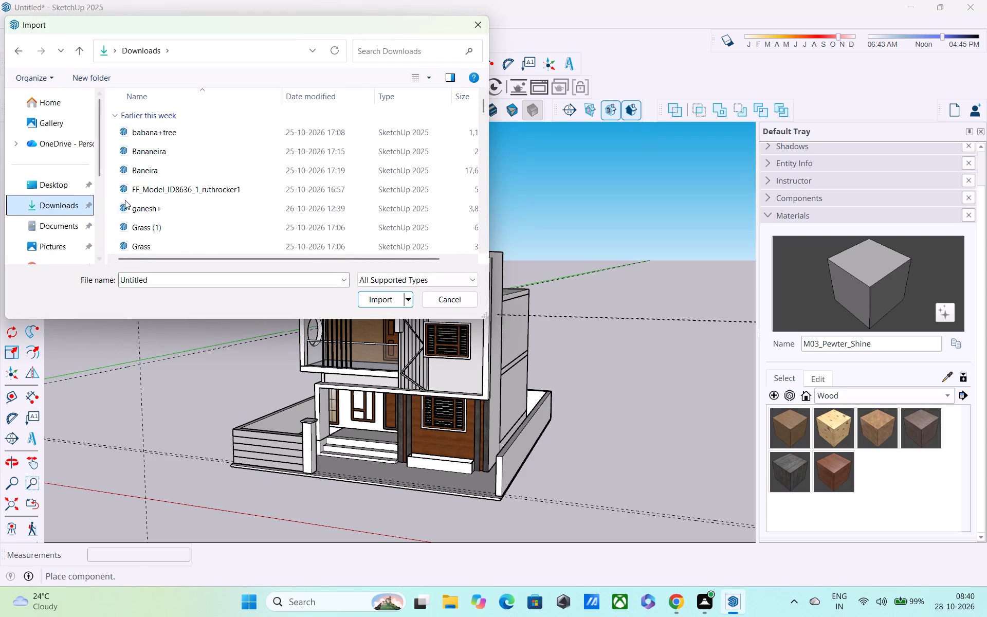
pyautogui.scroll(-3, 143, 198)
pyautogui.click(156, 220)
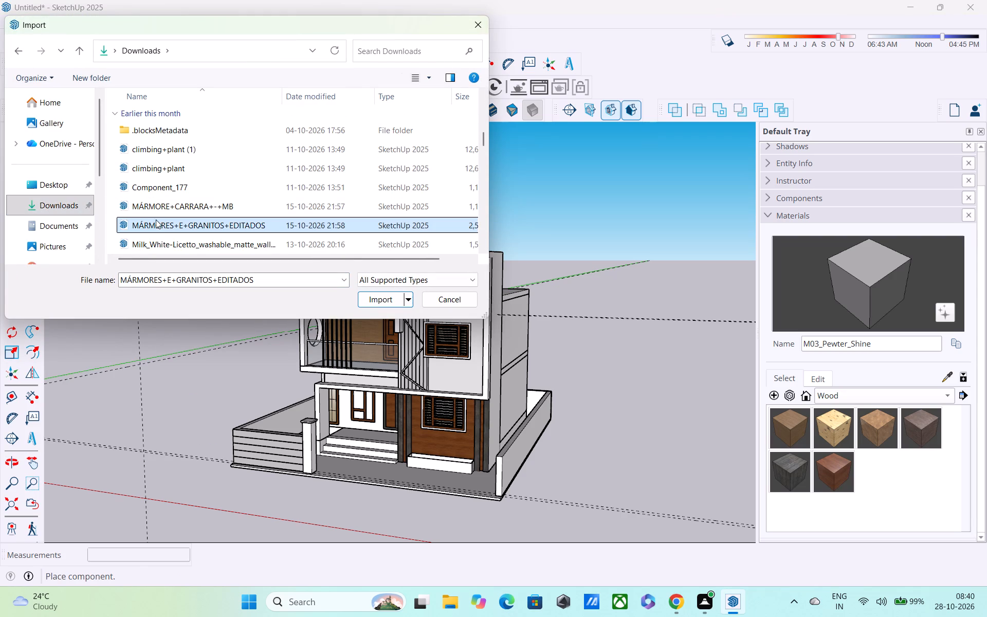
pyautogui.click(367, 302)
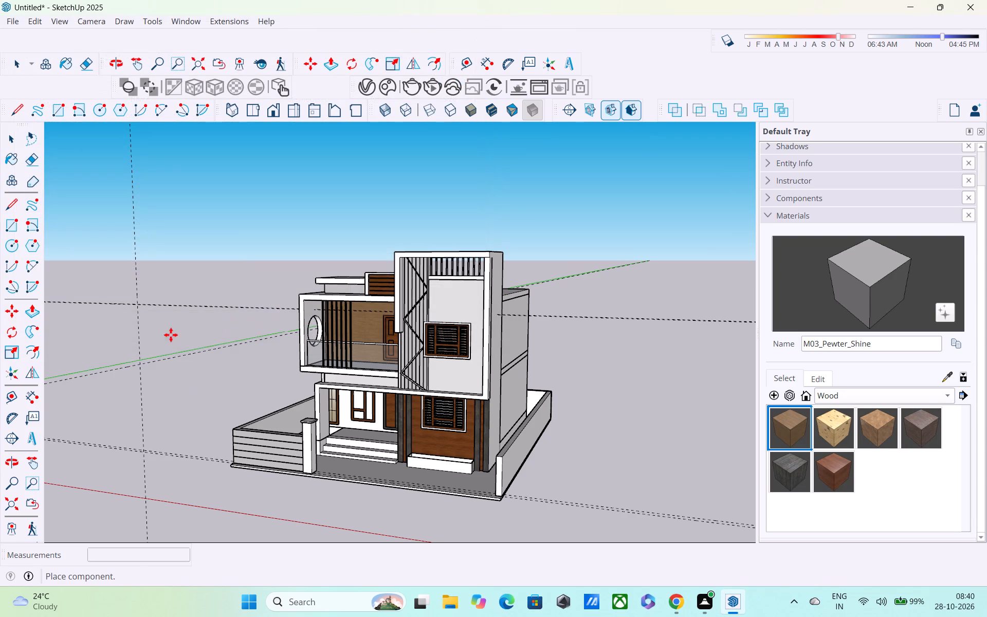
pyautogui.click(122, 357)
pyautogui.scroll(3, 180, 360)
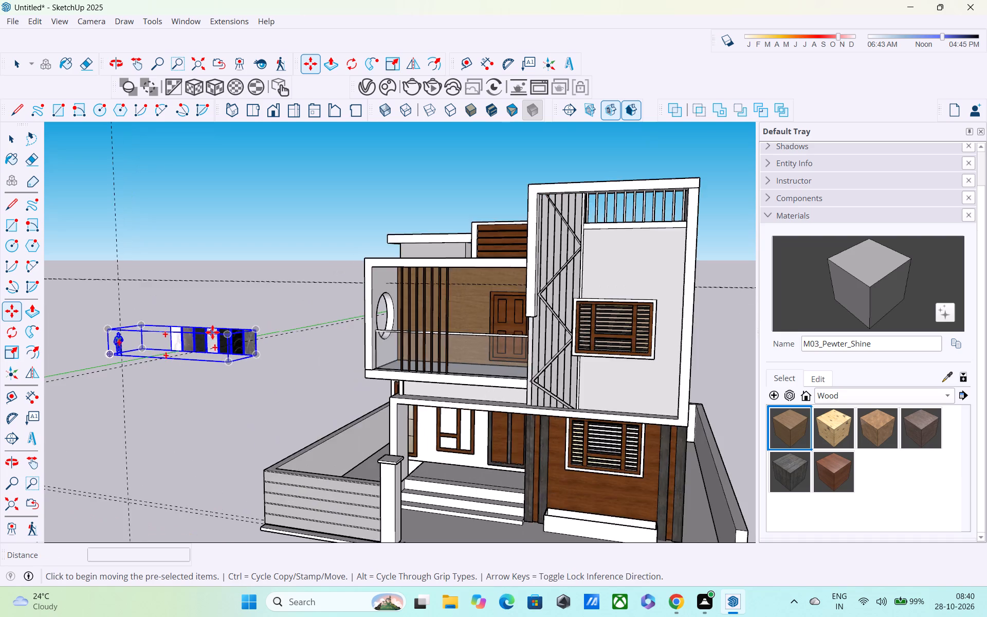
pyautogui.scroll(4, 212, 331)
pyautogui.press('space')
# Sample the ARMANI GRIS material from the brownish marble slab in the imported stone set.
pyautogui.scroll(8, 169, 326)
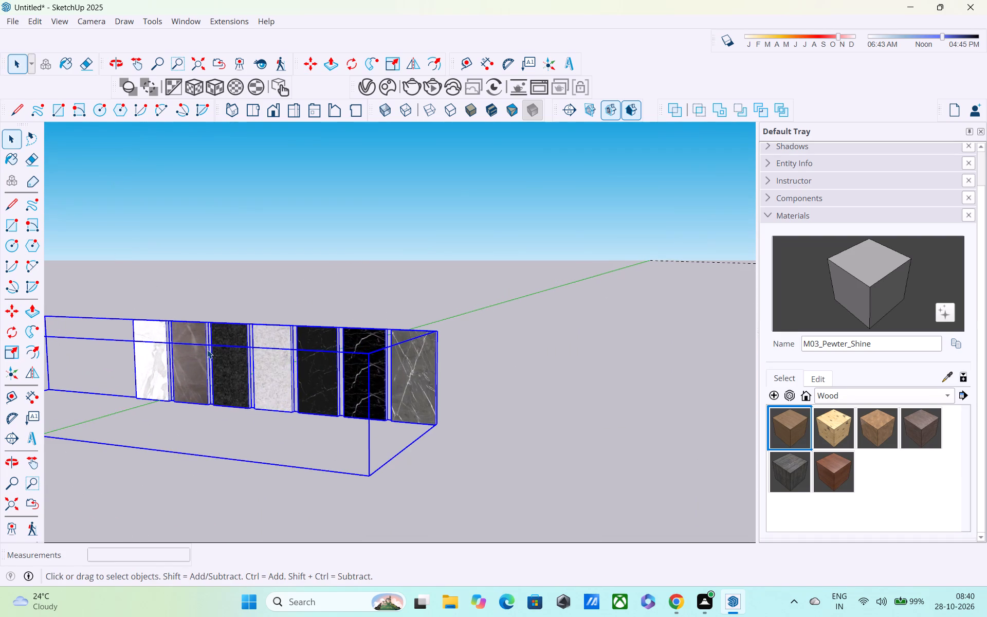
pyautogui.scroll(1, 284, 372)
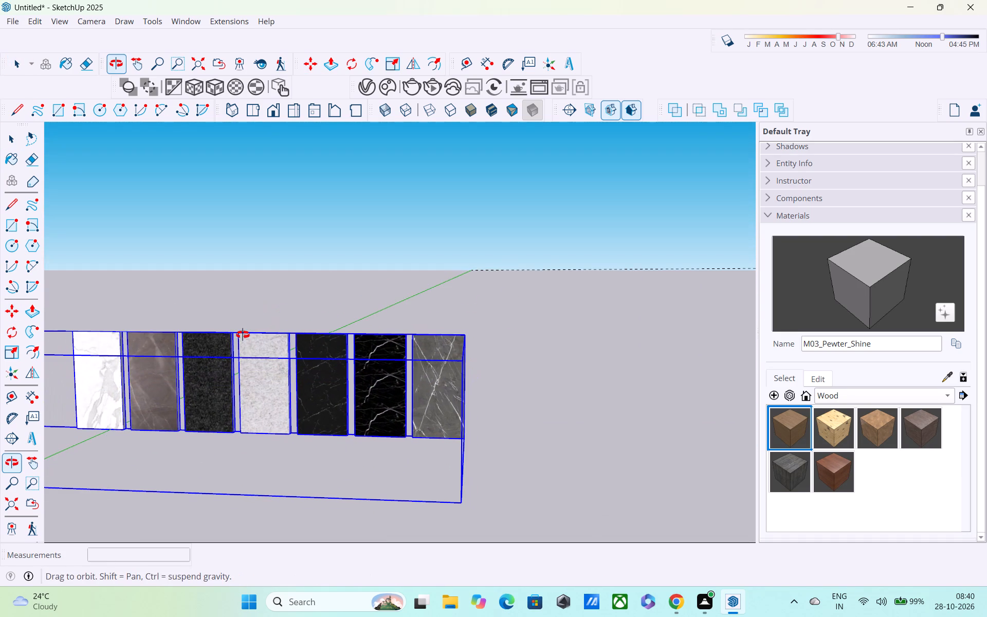
pyautogui.keyDown('shift'); pyautogui.moveTo(324, 411); pyautogui.dragTo(233, 354, button='middle'); pyautogui.keyUp('shift')
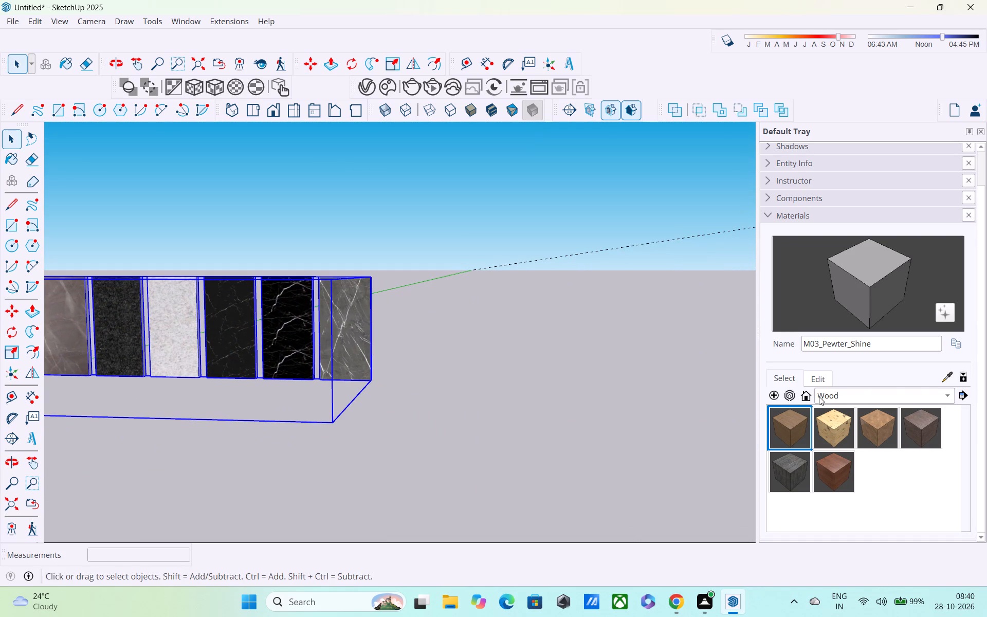
pyautogui.click(949, 376)
pyautogui.keyDown('shift'); pyautogui.moveTo(178, 403); pyautogui.dragTo(291, 407, button='middle'); pyautogui.keyUp('shift')
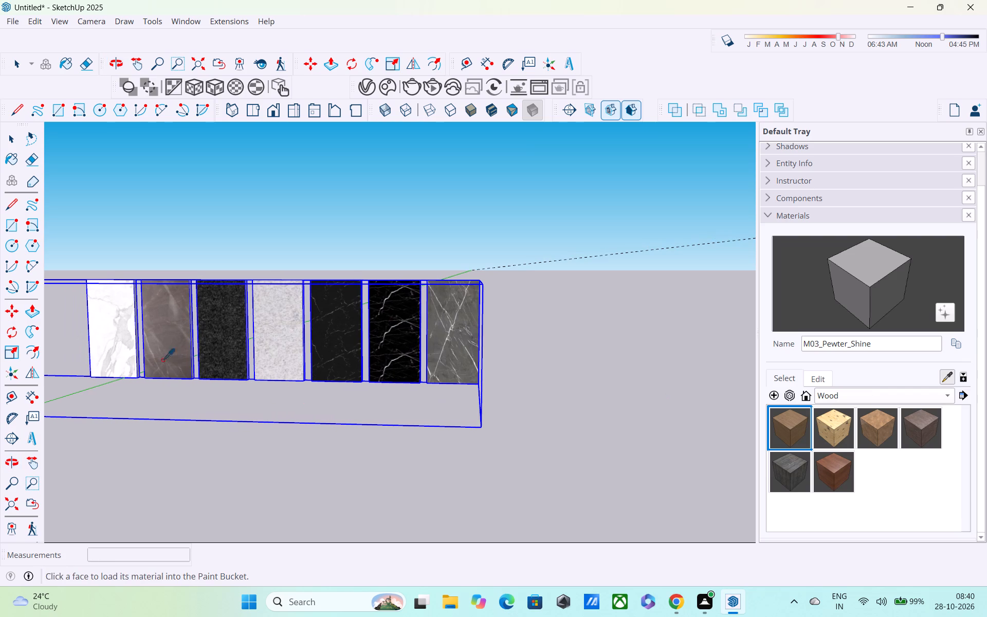
pyautogui.click(155, 340)
# Open the house's base group and paint the entrance steps' risers and treads and the top landing with ARMANI GRIS.
pyautogui.keyDown('shift'); pyautogui.moveTo(228, 356); pyautogui.dragTo(0, 283, button='middle'); pyautogui.keyUp('shift')
pyautogui.scroll(-6, 104, 313)
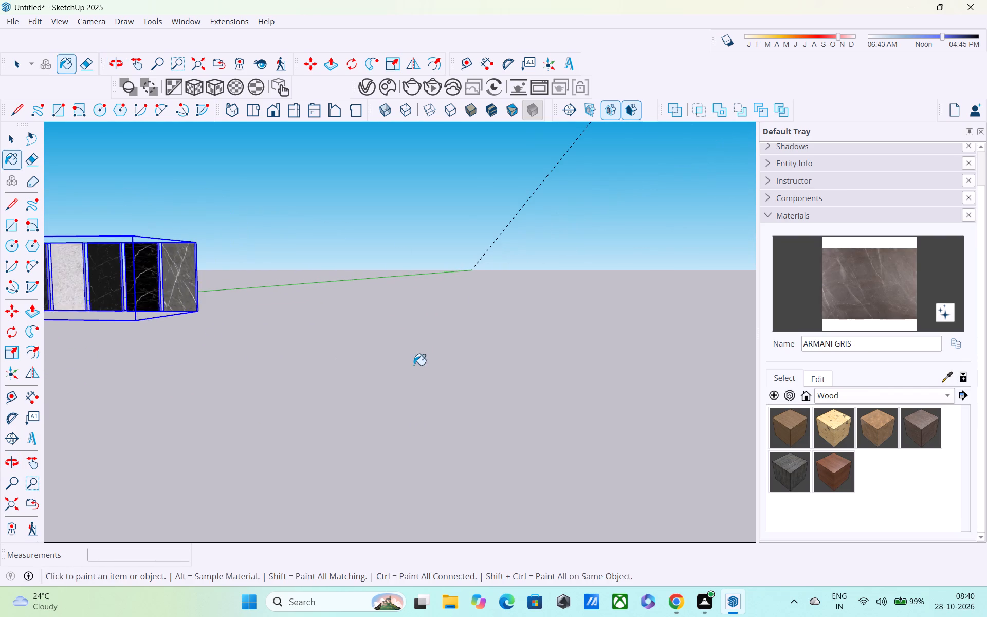
pyautogui.keyDown('shift'); pyautogui.moveTo(423, 367); pyautogui.dragTo(87, 271, button='middle'); pyautogui.keyUp('shift')
pyautogui.scroll(-6, 102, 279)
pyautogui.scroll(-1, 194, 309)
pyautogui.scroll(1, 194, 309)
pyautogui.scroll(-4, 194, 310)
pyautogui.moveTo(221, 304); pyautogui.dragTo(240, 408, button='middle')
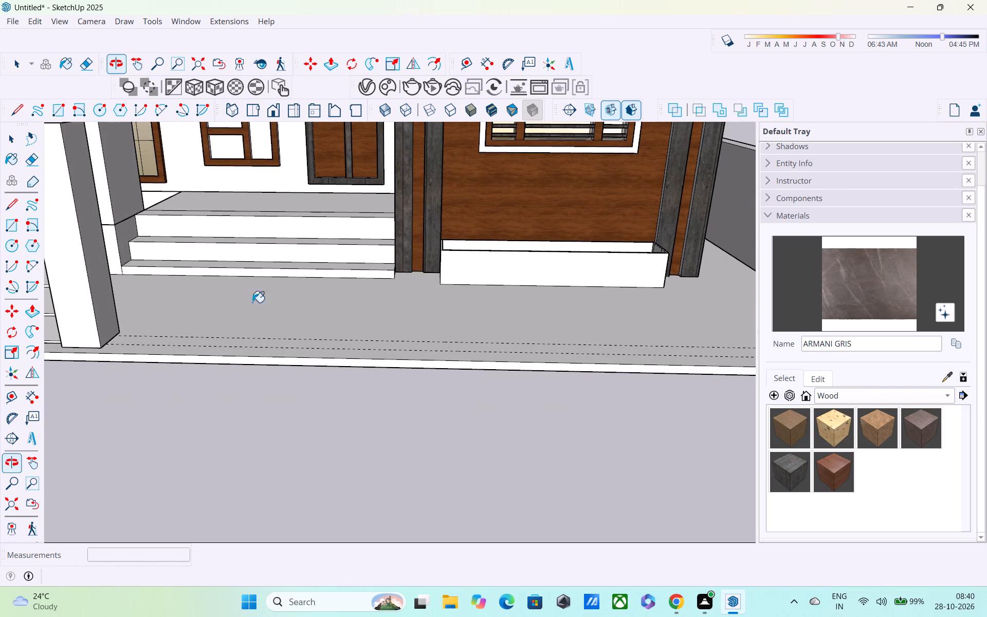
pyautogui.press('space')
pyautogui.doubleClick(264, 245)
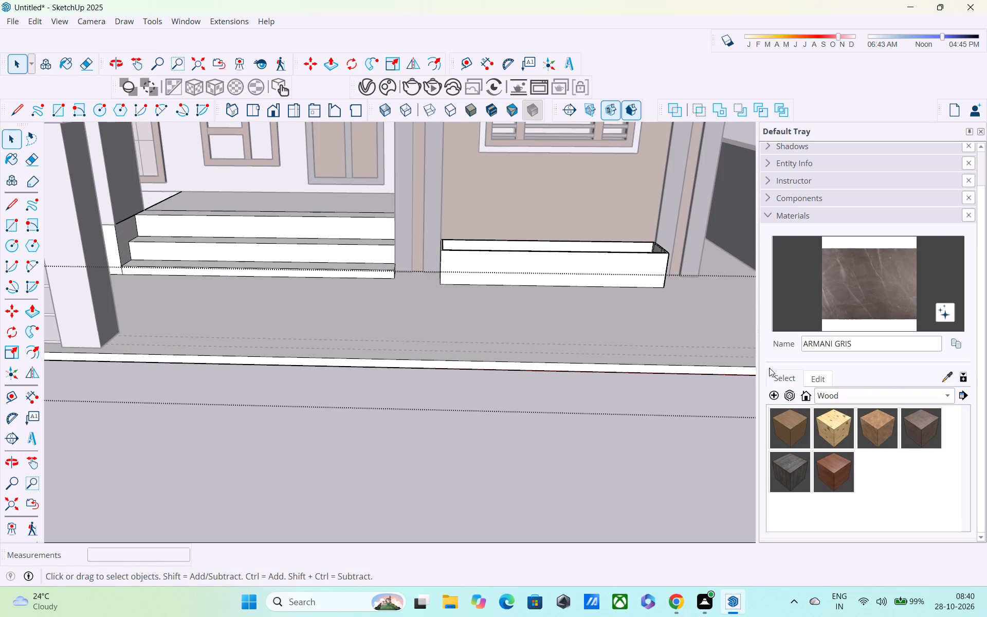
pyautogui.click(845, 275)
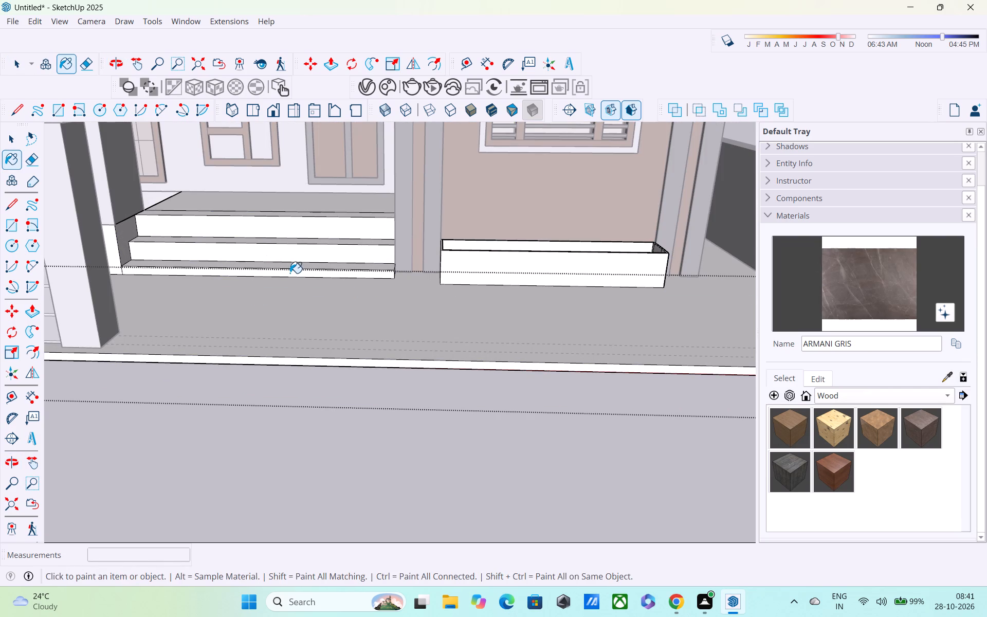
pyautogui.click(290, 273)
pyautogui.click(290, 262)
pyautogui.click(290, 264)
pyautogui.click(298, 233)
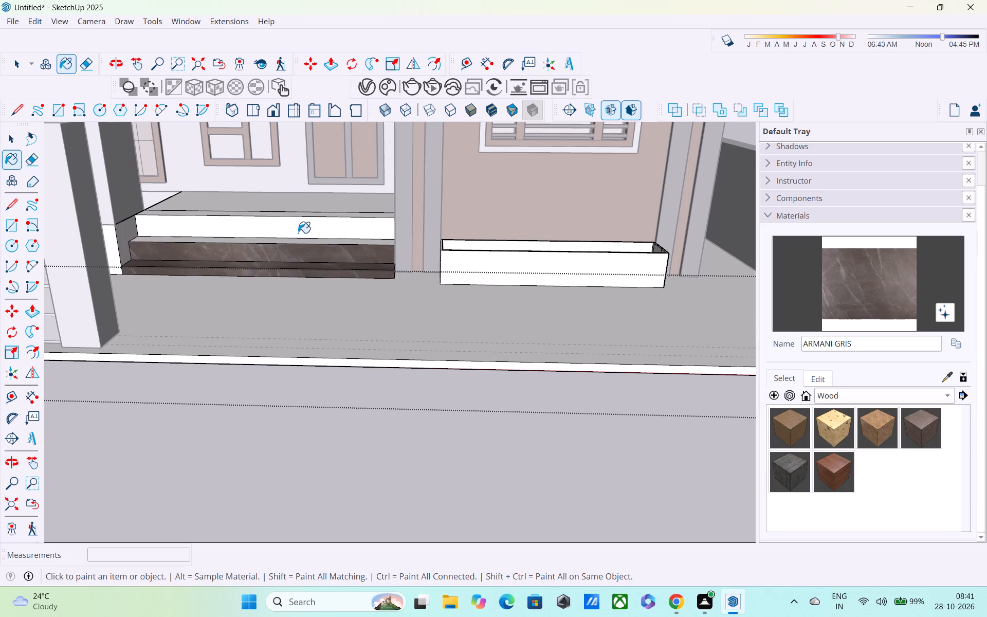
pyautogui.click(301, 221)
pyautogui.click(300, 234)
pyautogui.click(298, 242)
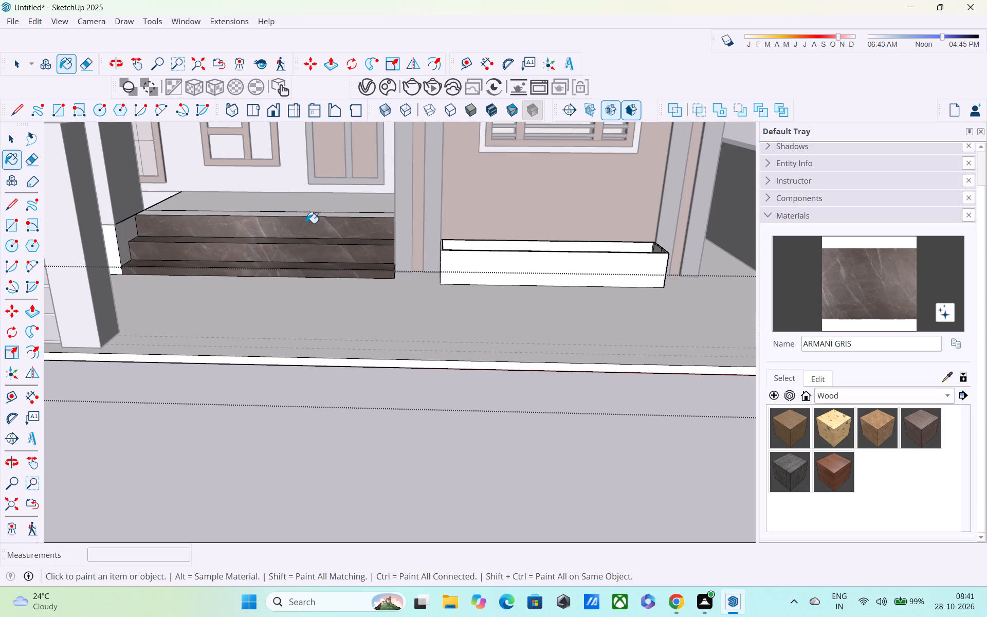
pyautogui.click(316, 203)
pyautogui.click(309, 214)
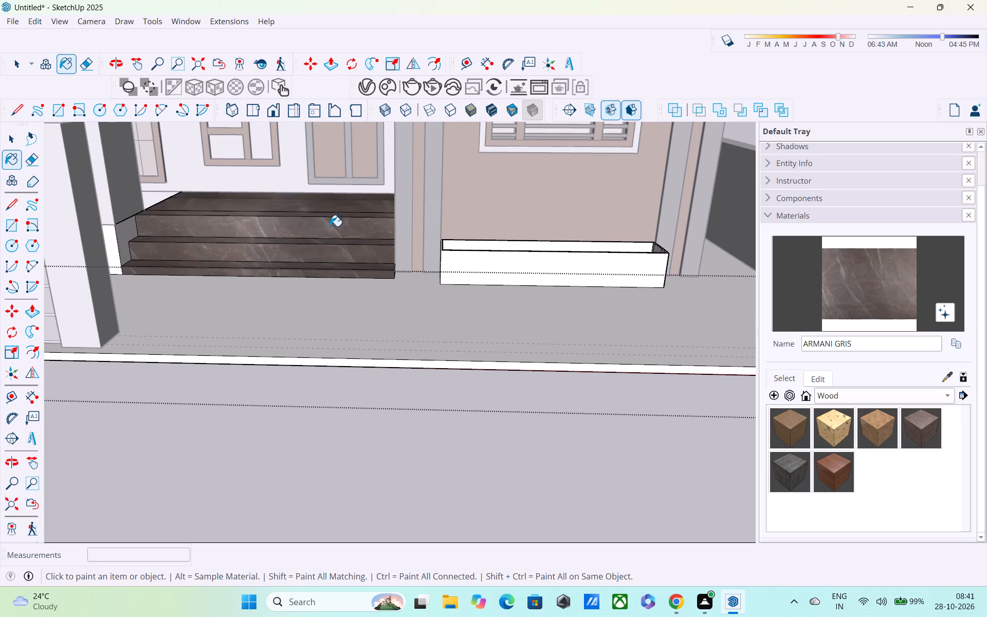
# Try a much darker shade of ARMANI GRIS, settle on one slightly lighter than the original, and exit the base group.
pyautogui.moveTo(336, 238); pyautogui.dragTo(346, 267, button='middle')
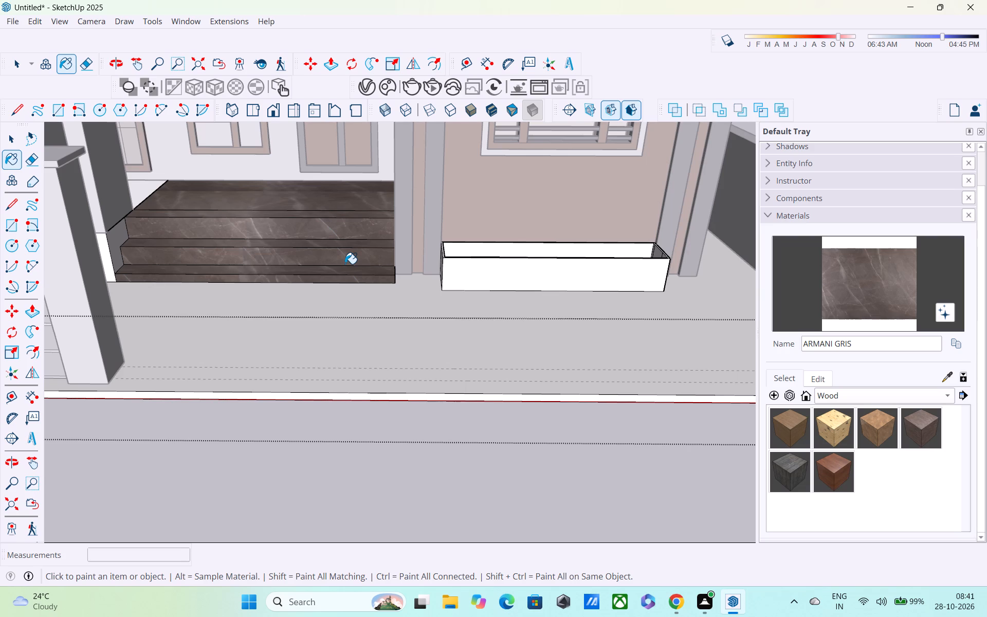
pyautogui.scroll(-1, 355, 268)
pyautogui.scroll(-1, 405, 392)
pyautogui.scroll(-5, 370, 359)
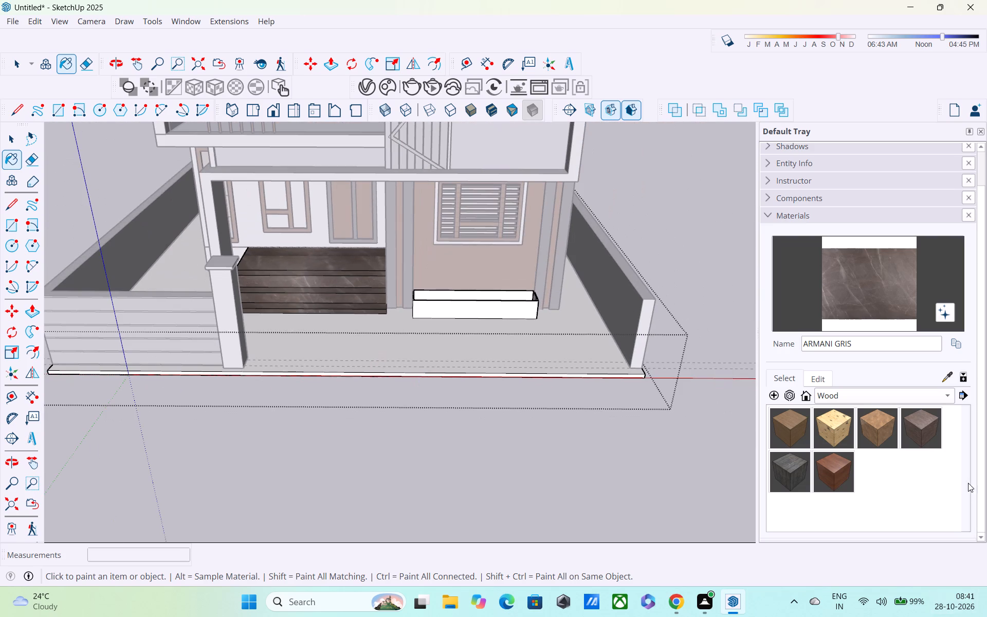
pyautogui.click(824, 381)
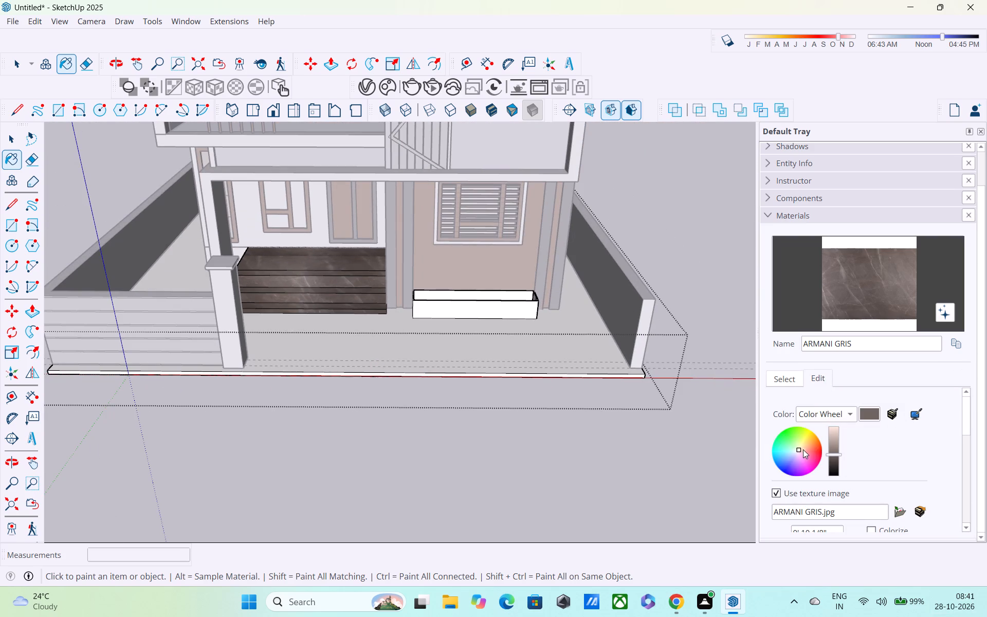
pyautogui.moveTo(831, 456); pyautogui.dragTo(839, 472)
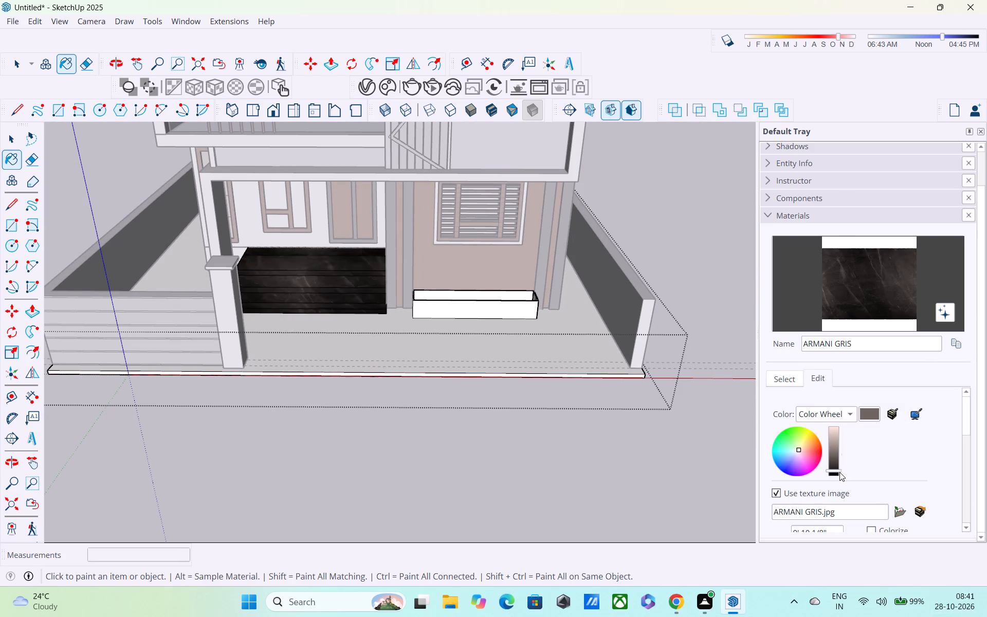
pyautogui.moveTo(839, 472); pyautogui.dragTo(839, 449)
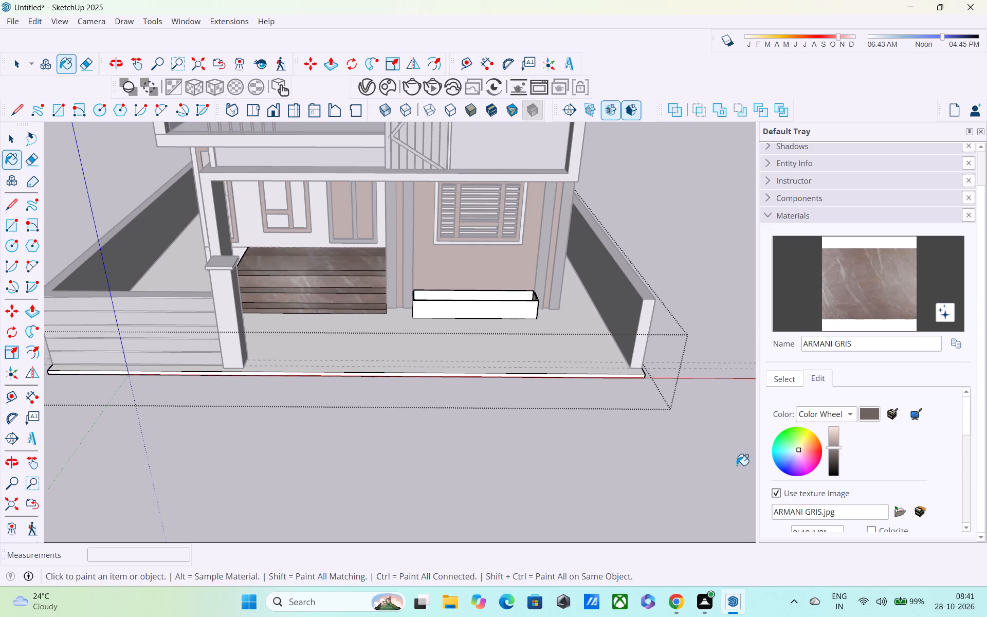
pyautogui.press('space')
pyautogui.click(543, 497)
pyautogui.press('Escape')
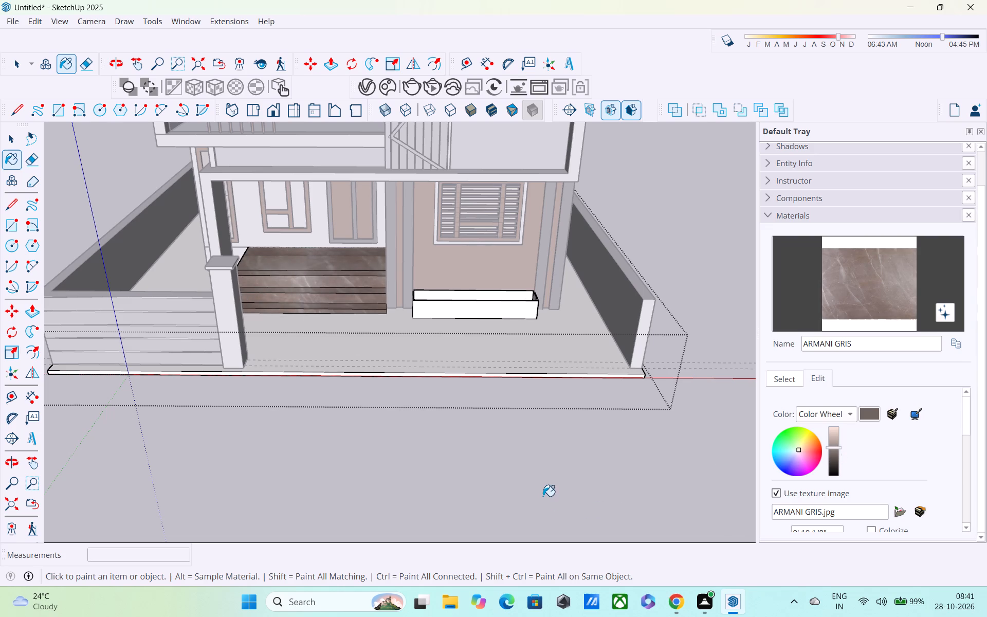
pyautogui.press('space')
pyautogui.click(536, 495)
pyautogui.moveTo(536, 480); pyautogui.dragTo(494, 361, button='middle')
pyautogui.scroll(3, 448, 414)
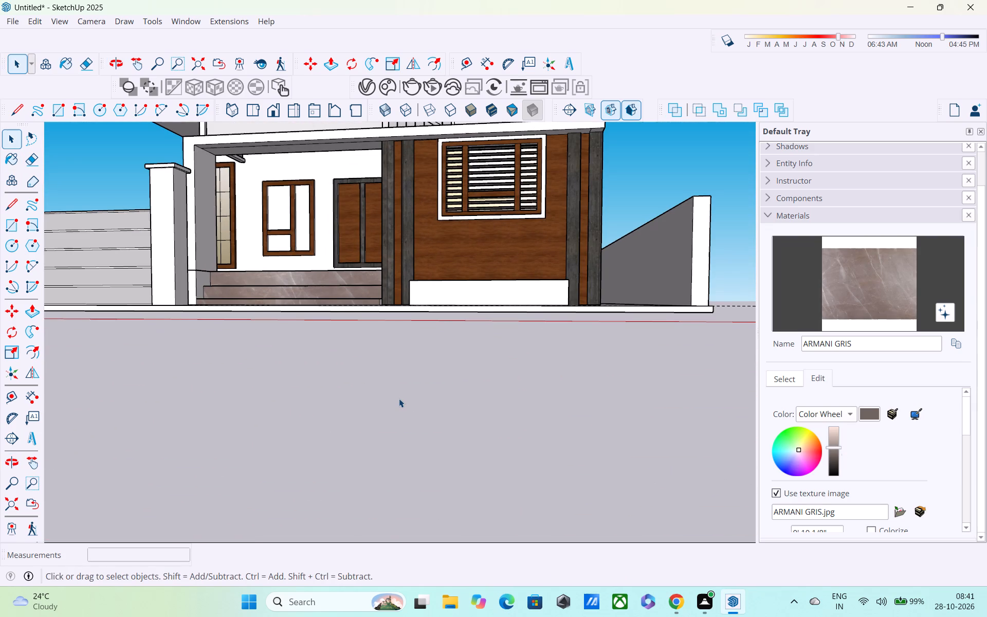
pyautogui.scroll(1, 386, 333)
pyautogui.moveTo(388, 348); pyautogui.dragTo(389, 408, button='middle')
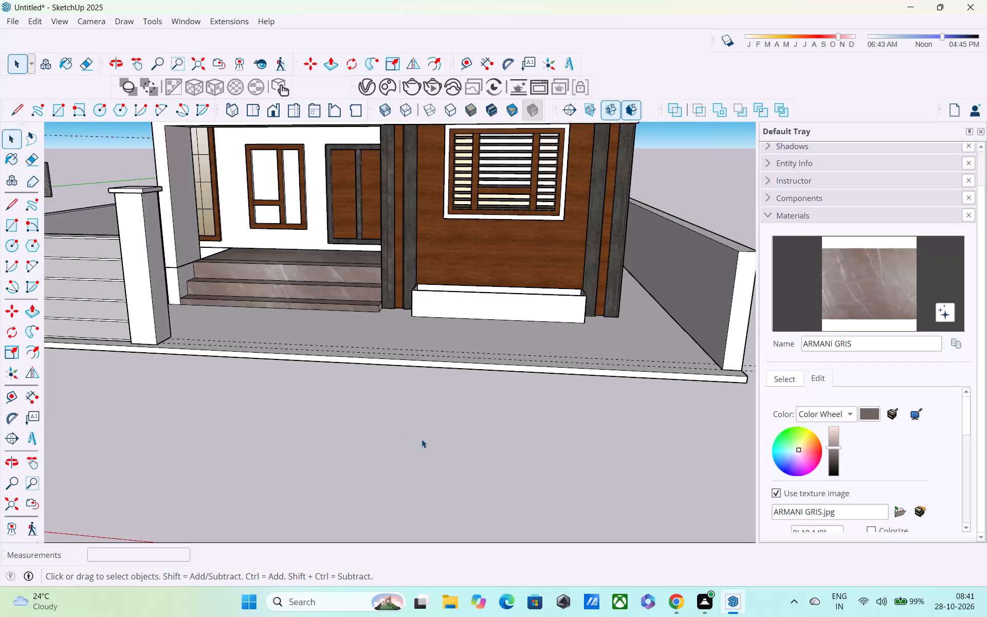
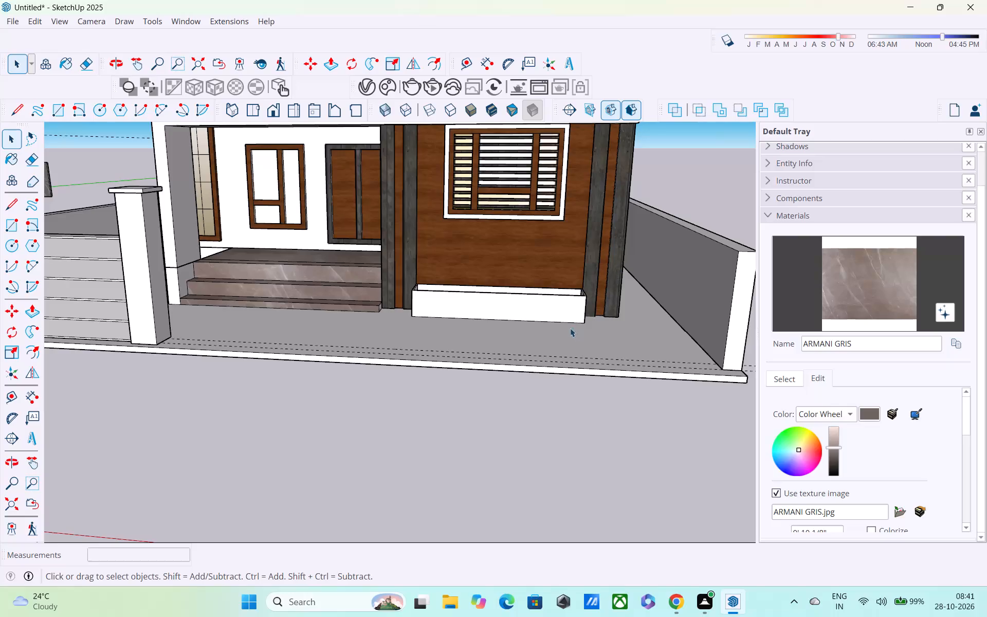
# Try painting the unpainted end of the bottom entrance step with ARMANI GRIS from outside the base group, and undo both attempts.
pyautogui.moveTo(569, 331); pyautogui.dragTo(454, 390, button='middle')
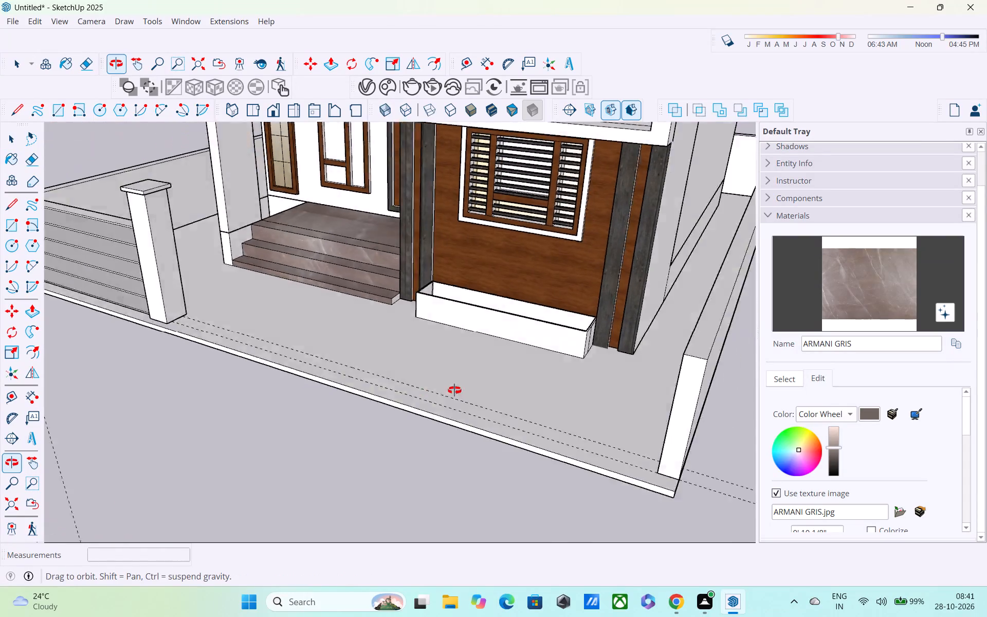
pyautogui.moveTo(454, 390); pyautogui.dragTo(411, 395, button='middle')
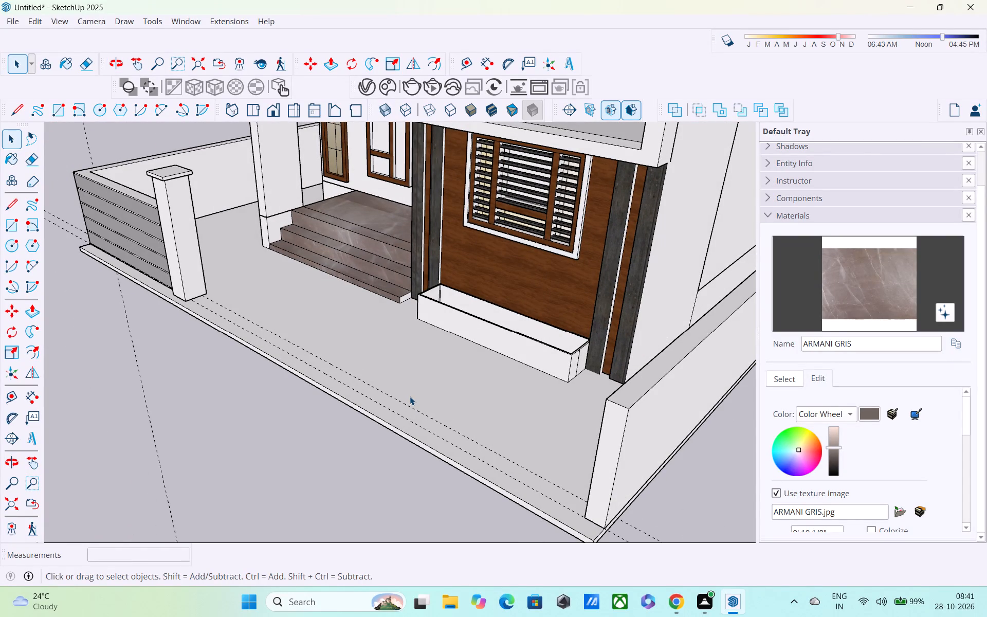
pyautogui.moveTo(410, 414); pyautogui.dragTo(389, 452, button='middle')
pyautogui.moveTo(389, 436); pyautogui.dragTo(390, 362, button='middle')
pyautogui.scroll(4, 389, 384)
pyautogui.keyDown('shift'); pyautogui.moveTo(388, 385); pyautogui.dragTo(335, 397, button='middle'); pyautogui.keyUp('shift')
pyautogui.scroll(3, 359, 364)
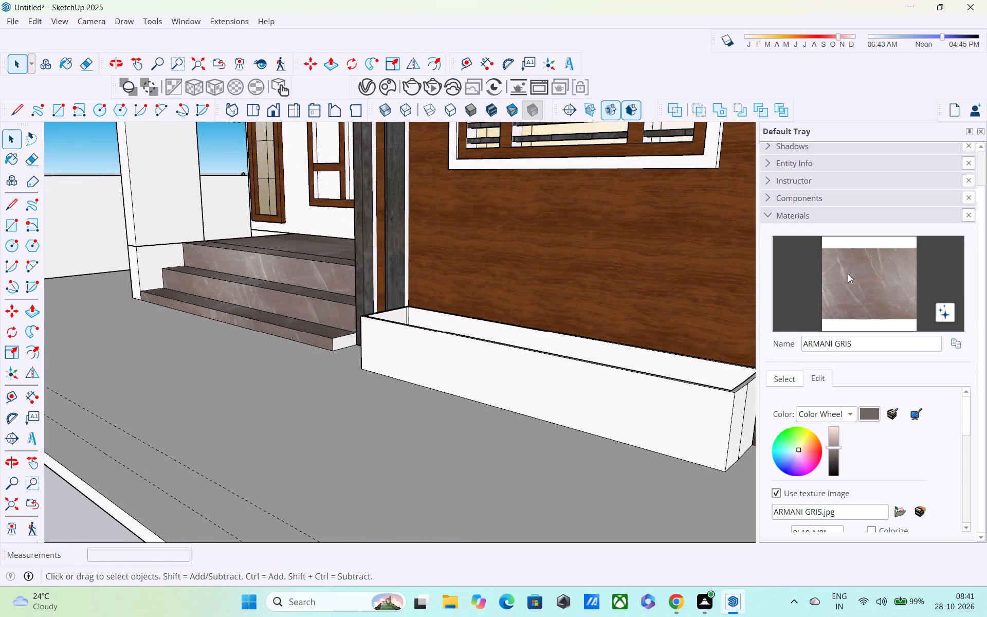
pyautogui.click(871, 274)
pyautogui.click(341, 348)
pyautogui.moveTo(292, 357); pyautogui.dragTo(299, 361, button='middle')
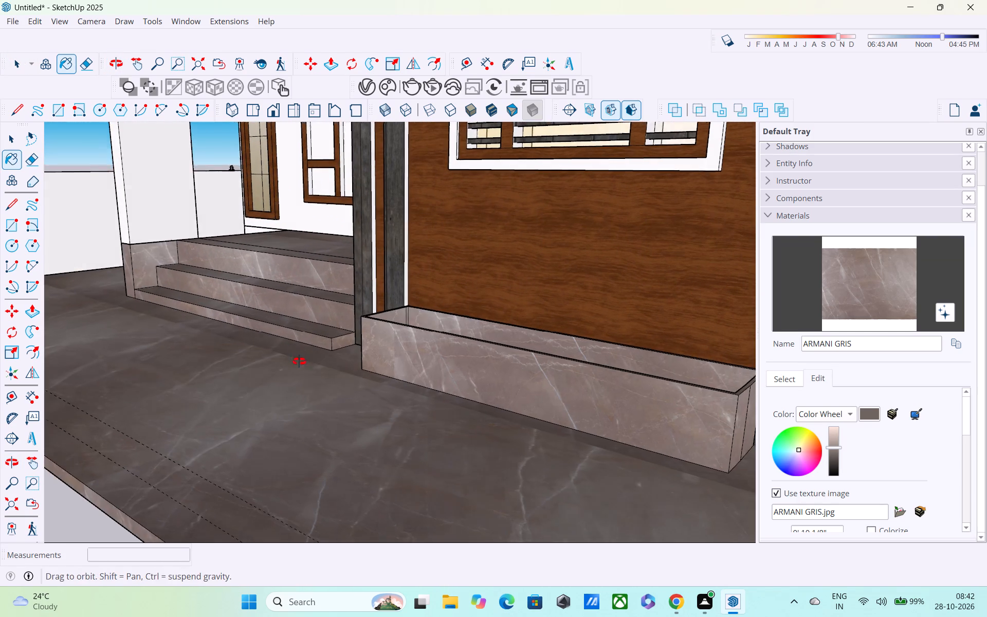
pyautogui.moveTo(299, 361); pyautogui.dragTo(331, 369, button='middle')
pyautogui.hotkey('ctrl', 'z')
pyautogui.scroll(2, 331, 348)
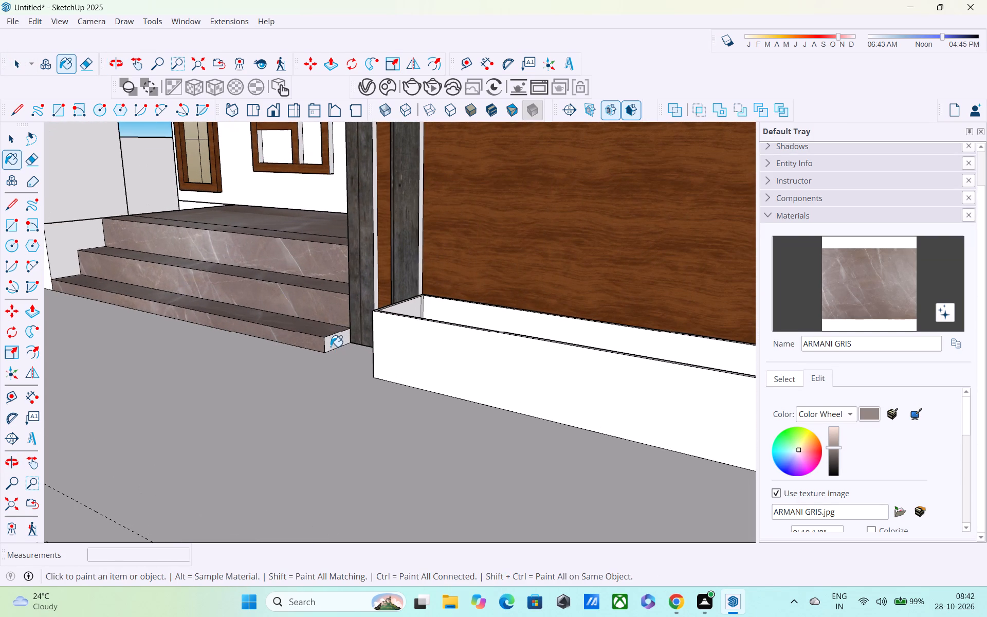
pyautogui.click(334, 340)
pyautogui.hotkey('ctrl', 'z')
# Open the house's base group, paint the end face of the bottom entrance step with ARMANI GRIS, and exit the group.
pyautogui.press('space')
pyautogui.doubleClick(333, 339)
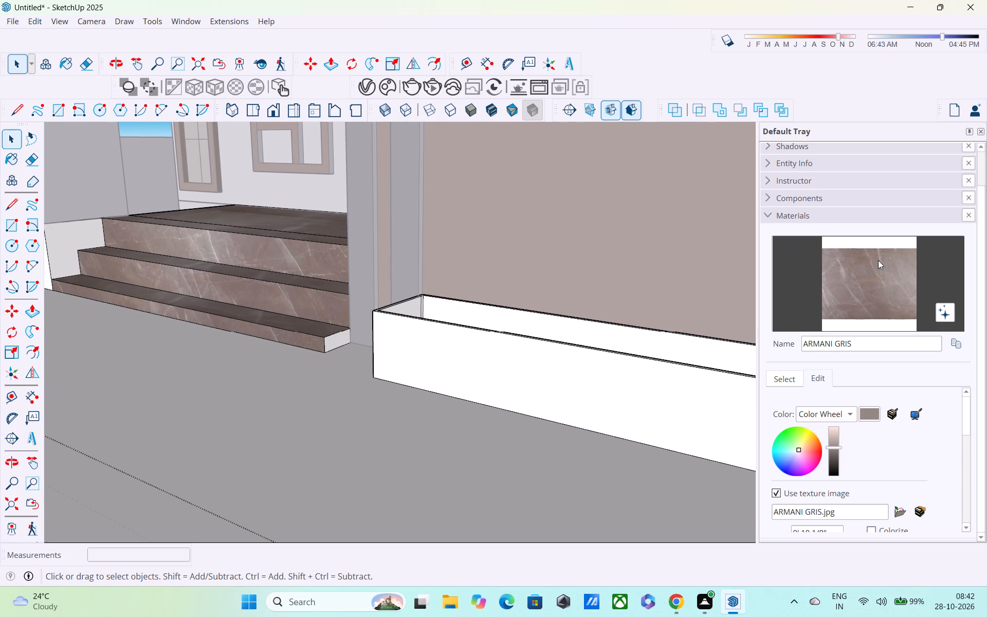
pyautogui.click(878, 263)
pyautogui.click(335, 339)
pyautogui.moveTo(335, 342); pyautogui.dragTo(563, 354, button='middle')
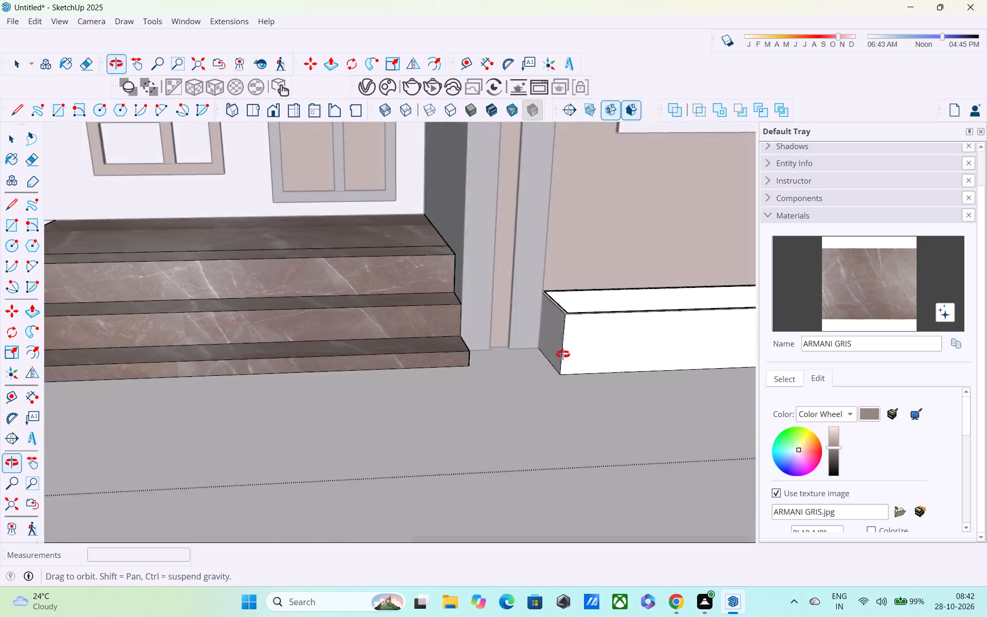
pyautogui.moveTo(563, 354); pyautogui.dragTo(587, 347, button='middle')
pyautogui.keyDown('shift'); pyautogui.scroll(-2, 349, 354); pyautogui.keyUp('shift')
pyautogui.scroll(-4, 490, 332)
pyautogui.moveTo(489, 331); pyautogui.dragTo(395, 336, button='middle')
pyautogui.scroll(1, 395, 336)
pyautogui.scroll(-2, 376, 336)
pyautogui.press('space')
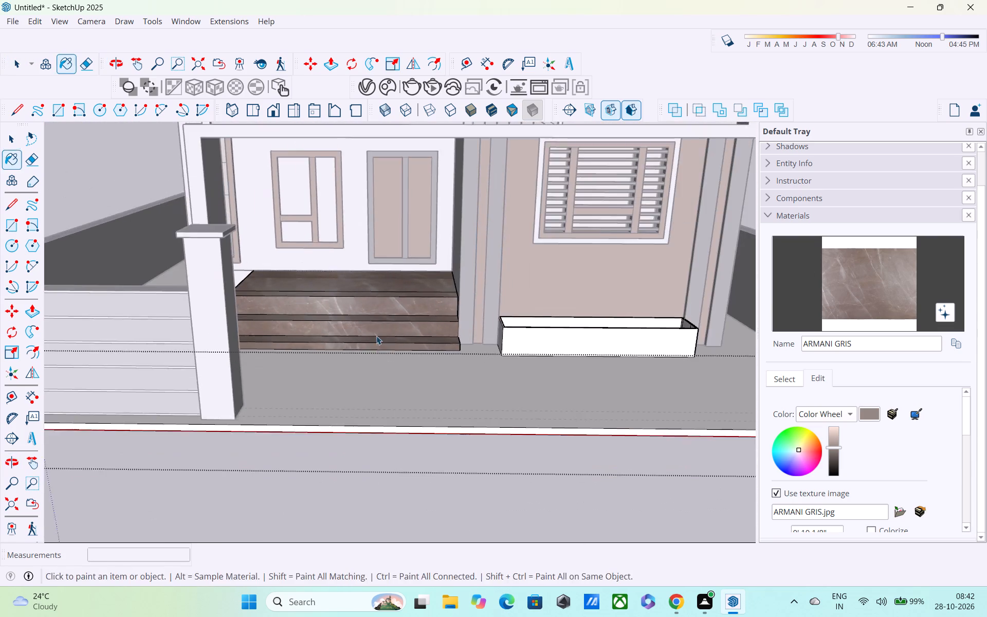
pyautogui.scroll(-2, 376, 336)
pyautogui.scroll(-4, 169, 374)
pyautogui.click(132, 221)
# Examine the house front, entrance steps, planter box and boundary wall from several angles.
pyautogui.keyDown('shift'); pyautogui.moveTo(241, 330); pyautogui.dragTo(289, 352, button='middle'); pyautogui.keyUp('shift')
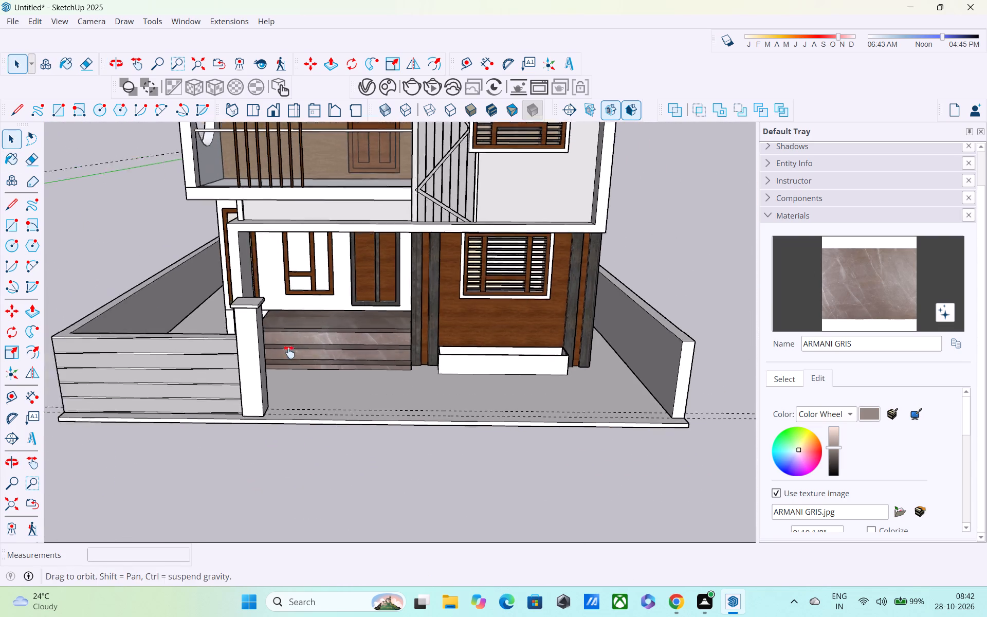
pyautogui.keyDown('shift'); pyautogui.moveTo(289, 352); pyautogui.dragTo(364, 368, button='middle'); pyautogui.keyUp('shift')
pyautogui.keyDown('shift'); pyautogui.moveTo(255, 307); pyautogui.dragTo(228, 339, button='middle'); pyautogui.keyUp('shift')
pyautogui.keyDown('shift'); pyautogui.moveTo(280, 350); pyautogui.dragTo(304, 258, button='middle'); pyautogui.keyUp('shift')
pyautogui.moveTo(424, 365); pyautogui.dragTo(294, 359, button='middle')
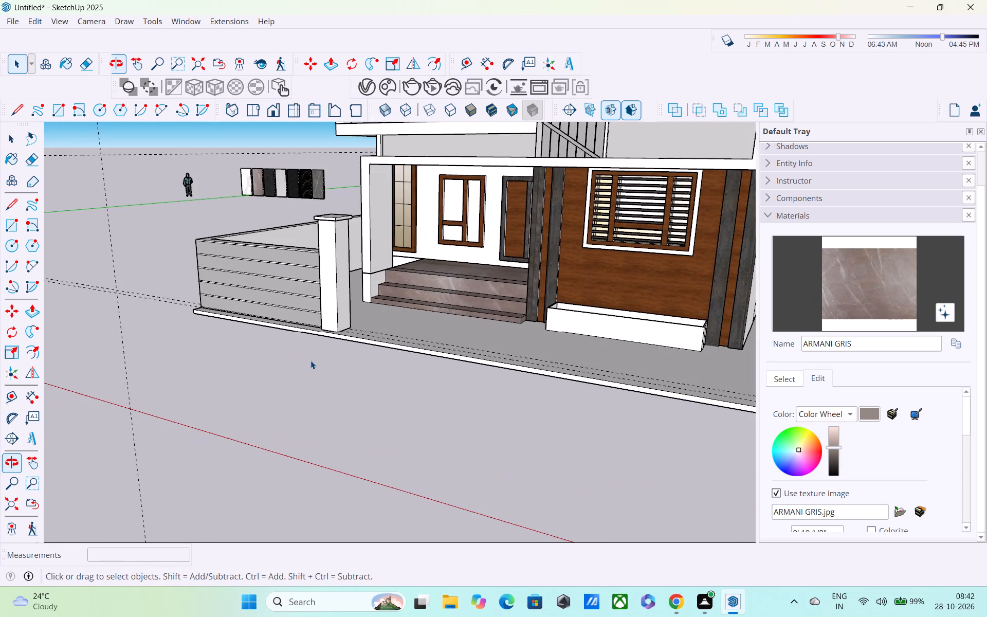
pyautogui.scroll(-1, 312, 360)
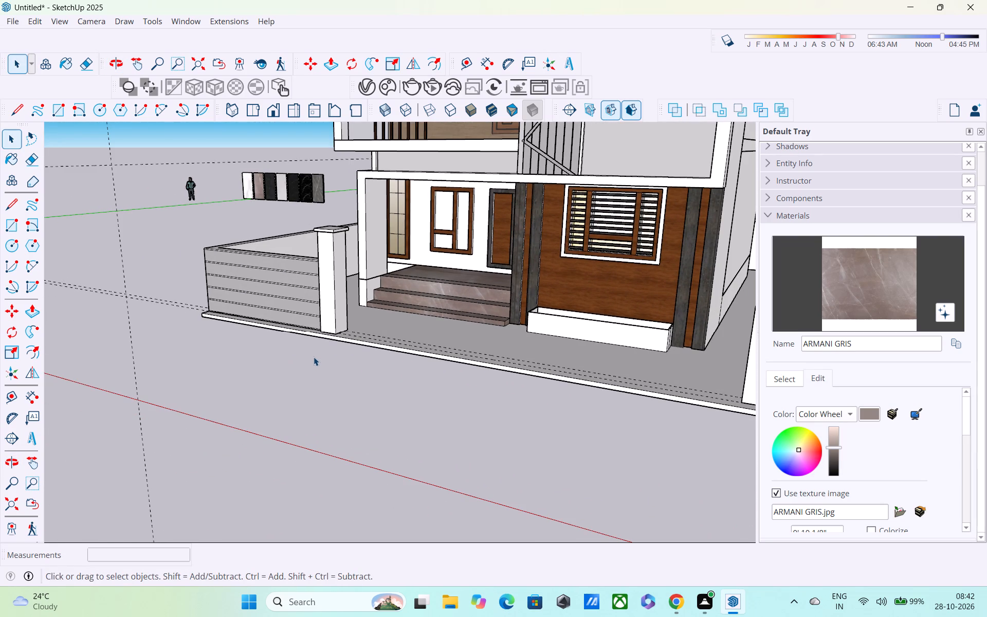
pyautogui.moveTo(415, 354); pyautogui.dragTo(235, 311, button='middle')
pyautogui.scroll(-2, 308, 329)
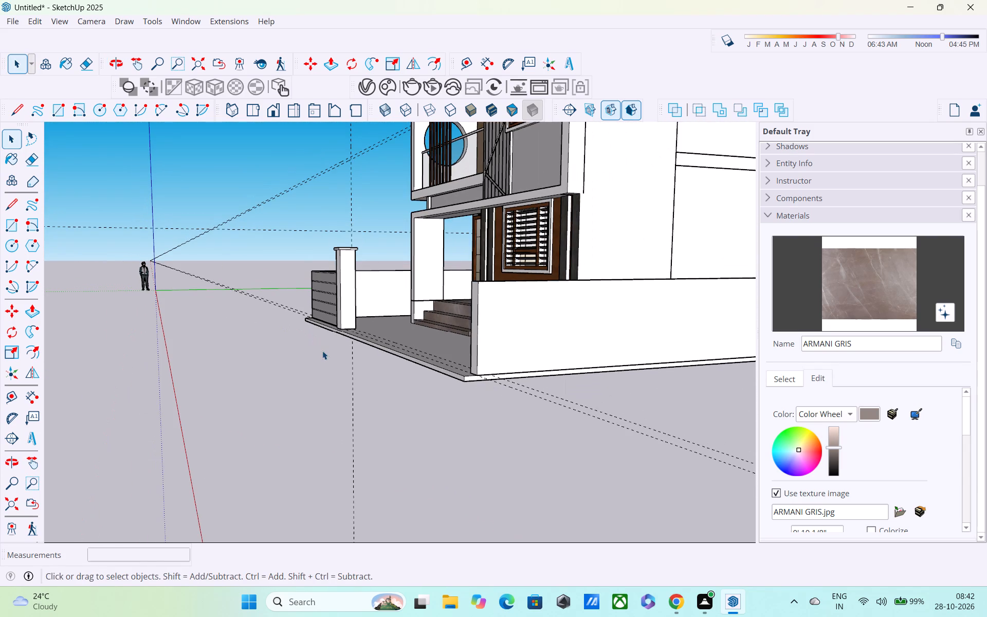
pyautogui.keyDown('shift'); pyautogui.moveTo(324, 351); pyautogui.dragTo(307, 403, button='middle'); pyautogui.keyUp('shift')
pyautogui.moveTo(346, 397); pyautogui.dragTo(423, 440, button='middle')
pyautogui.moveTo(569, 383); pyautogui.dragTo(568, 383, button='middle')
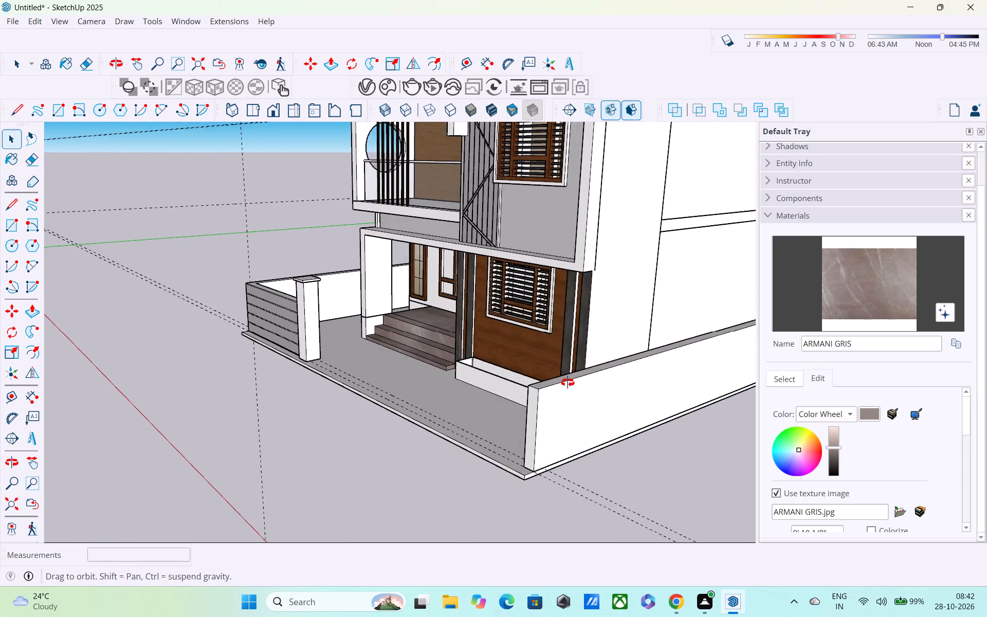
pyautogui.moveTo(568, 383); pyautogui.dragTo(360, 392, button='middle')
pyautogui.scroll(-2, 346, 388)
pyautogui.moveTo(346, 388); pyautogui.dragTo(620, 309, button='middle')
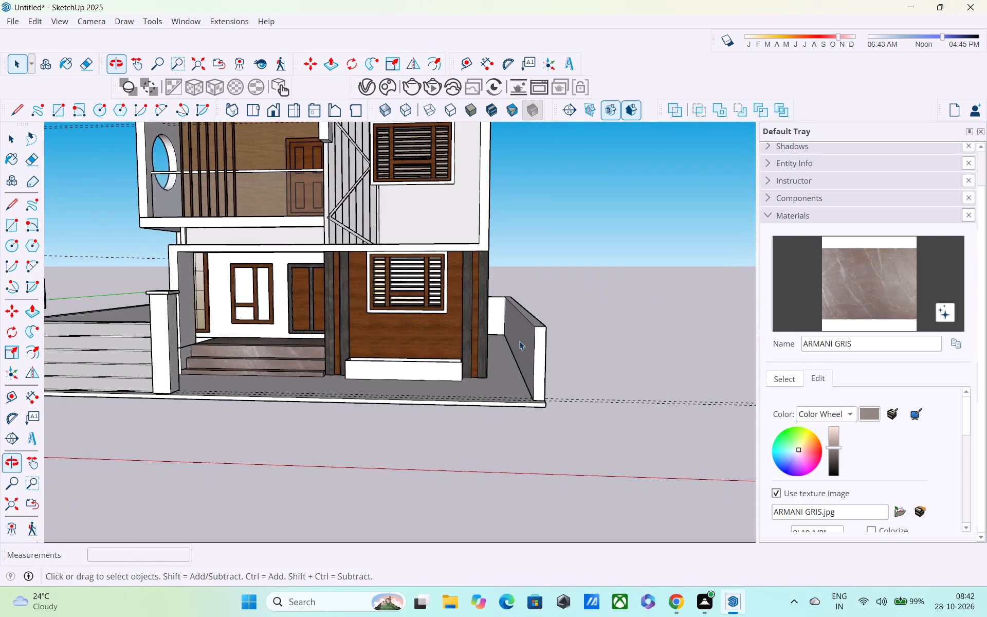
pyautogui.scroll(-2, 508, 345)
pyautogui.moveTo(493, 354); pyautogui.dragTo(445, 378, button='middle')
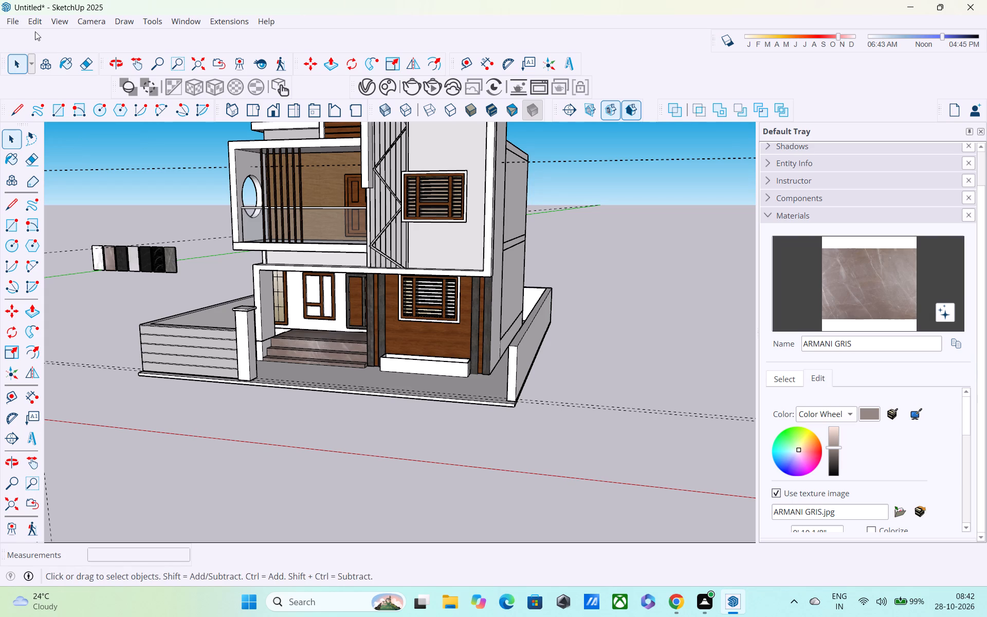
# Import Component_177 from Downloads and place it at the step-side end of the white planter box under the front window.
pyautogui.click(8, 17)
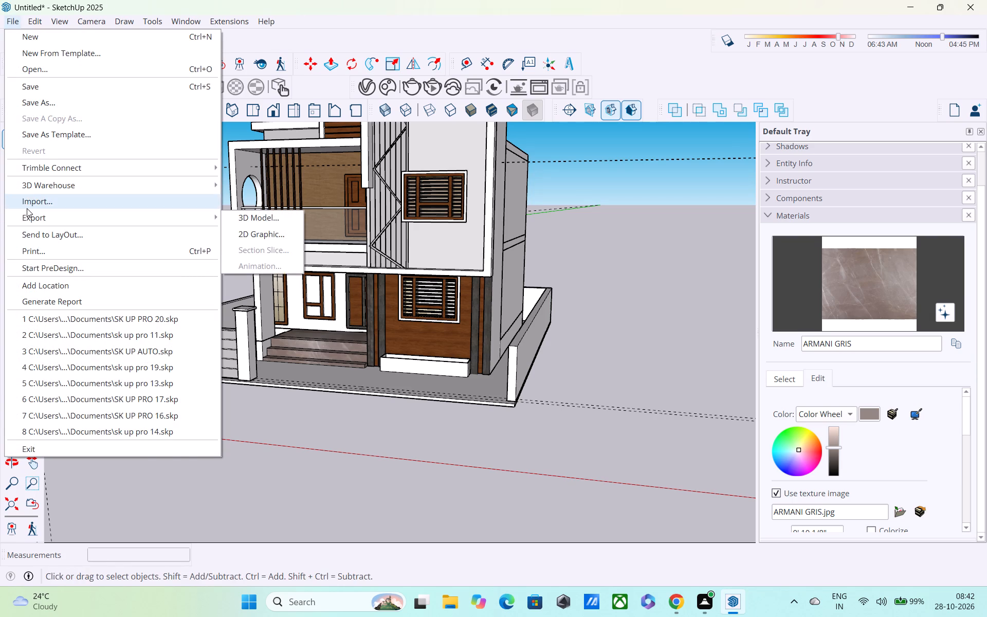
pyautogui.click(27, 207)
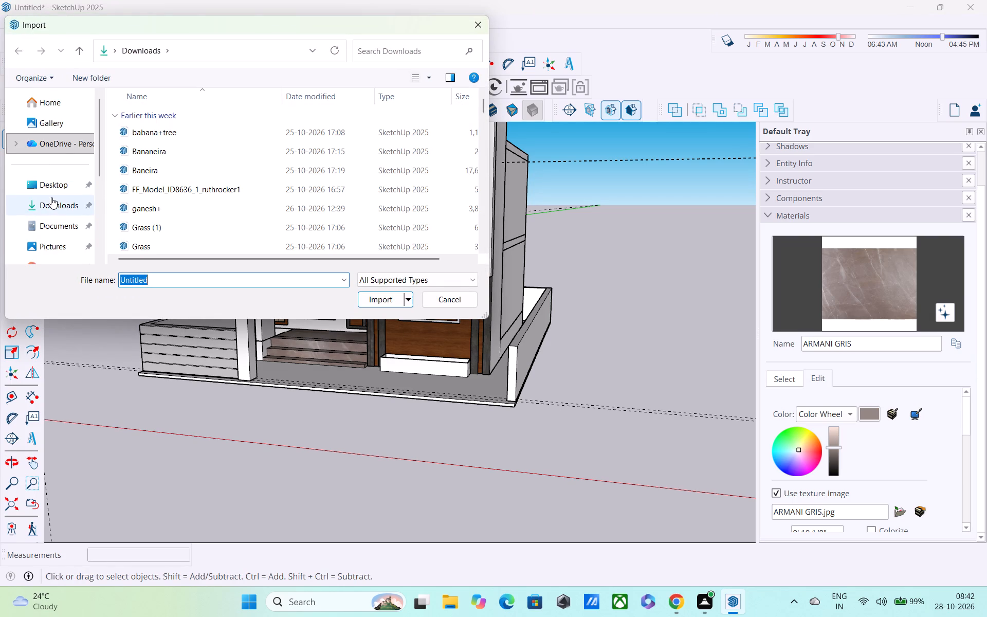
pyautogui.click(51, 197)
pyautogui.scroll(-2, 186, 195)
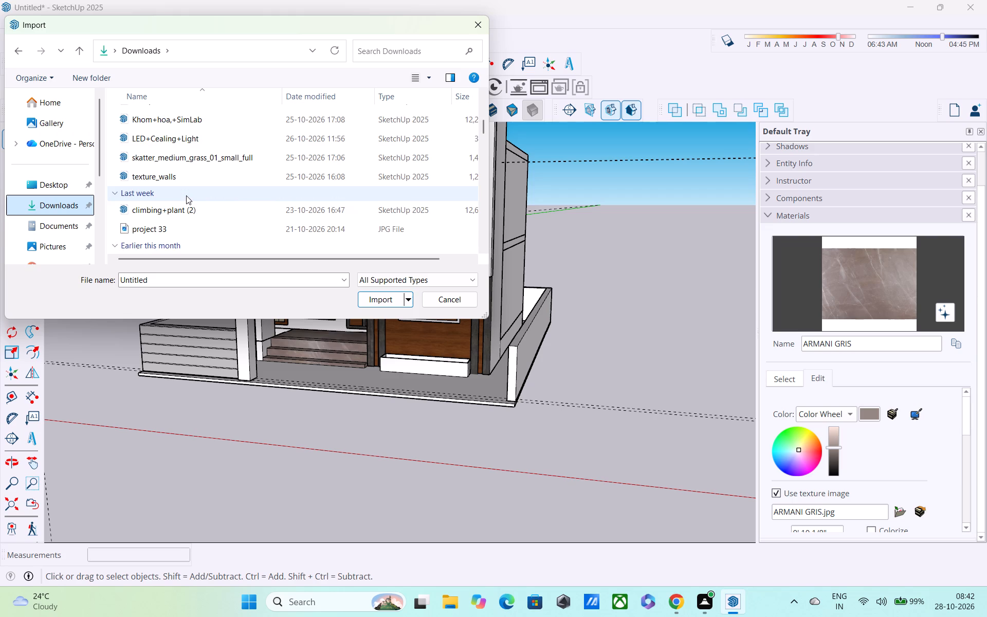
pyautogui.scroll(1, 186, 195)
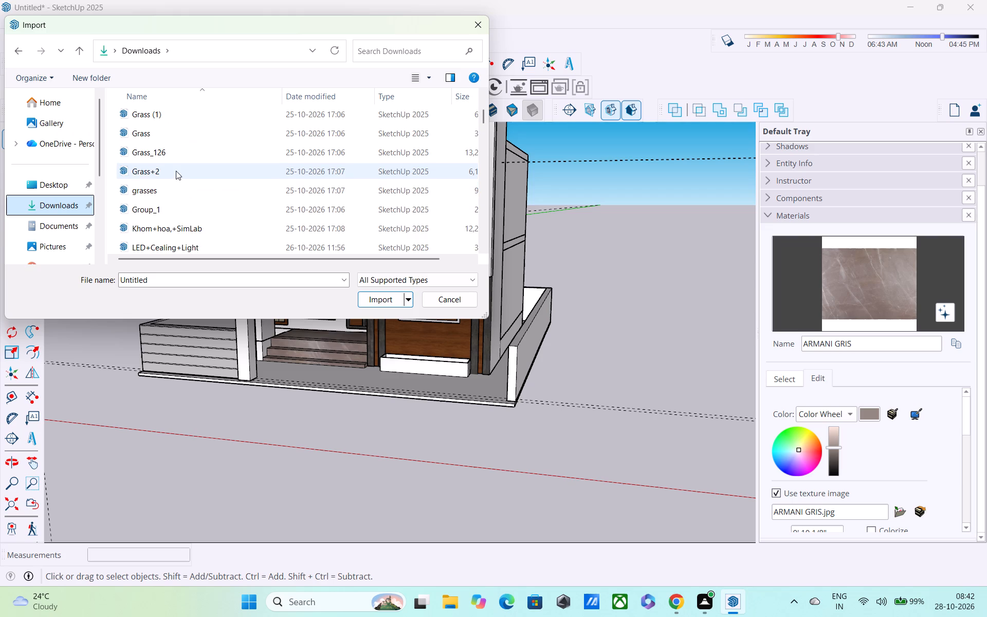
pyautogui.scroll(-3, 176, 171)
pyautogui.scroll(1, 176, 170)
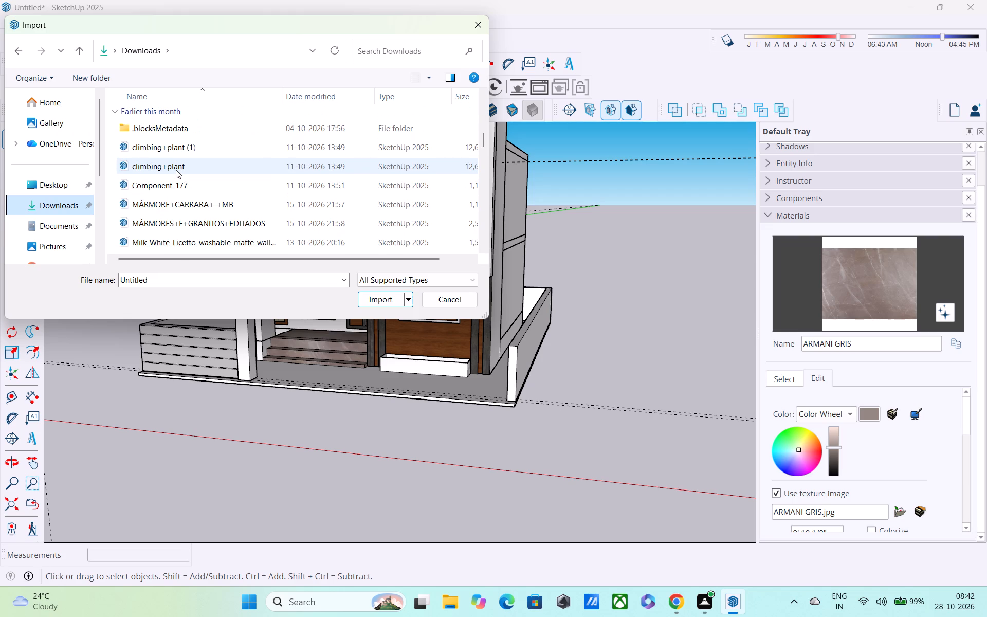
pyautogui.click(171, 186)
pyautogui.click(373, 300)
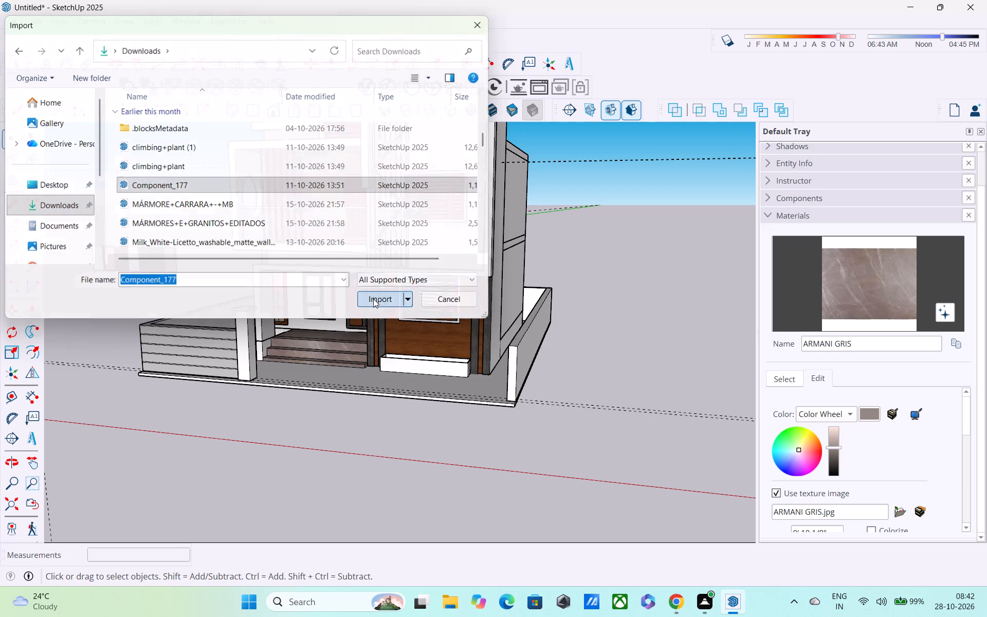
pyautogui.moveTo(379, 369); pyautogui.dragTo(300, 398, button='middle')
pyautogui.scroll(4, 358, 388)
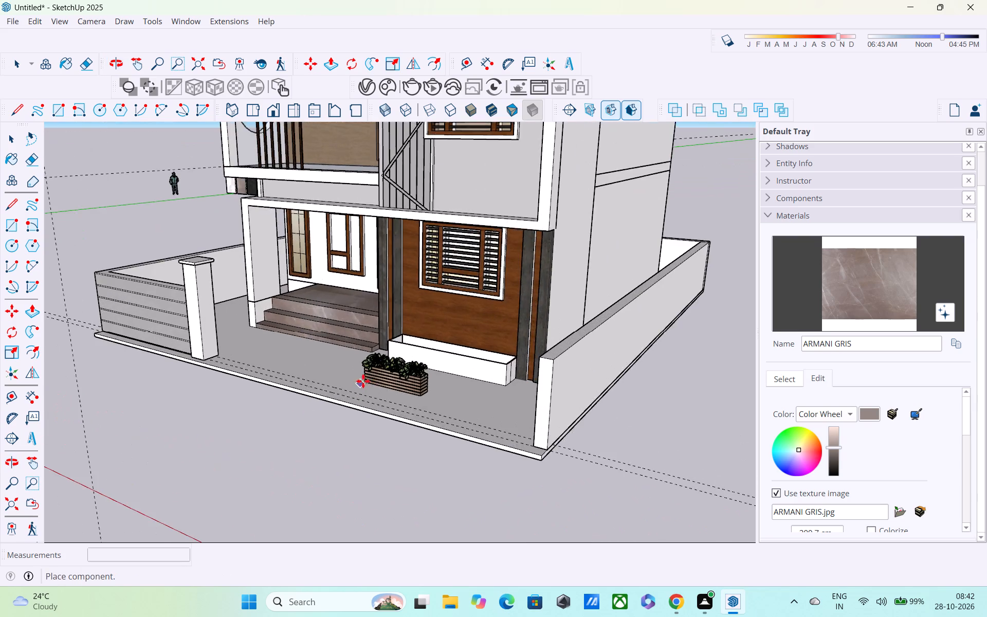
pyautogui.moveTo(382, 366); pyautogui.dragTo(379, 446, button='middle')
pyautogui.scroll(5, 410, 380)
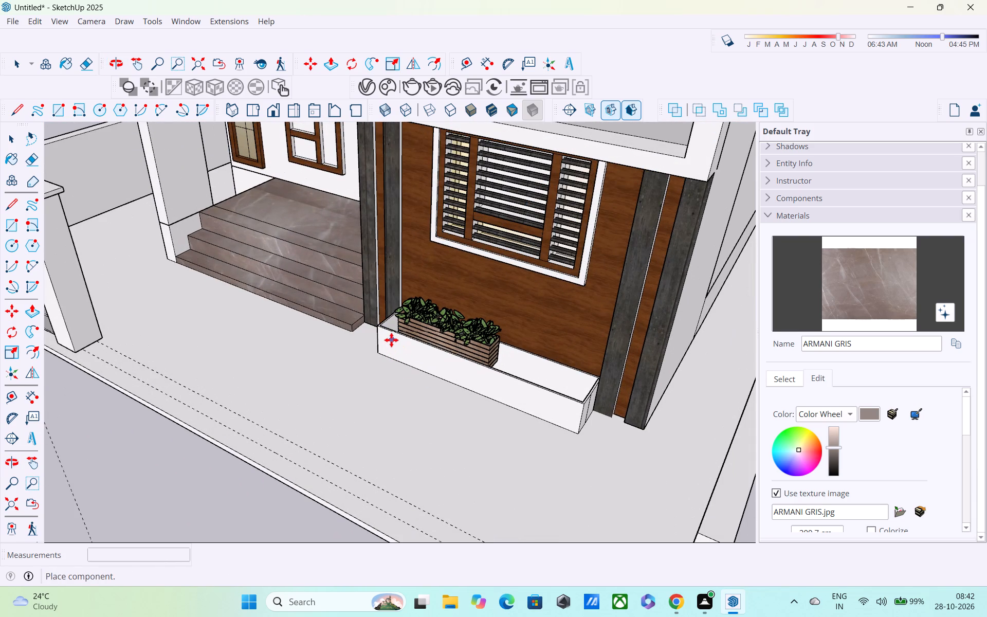
pyautogui.click(391, 340)
# Stretch the plant component lengthwise by about 1.82 and lower it about 1' 1/16" into the white planter box.
pyautogui.press('s')
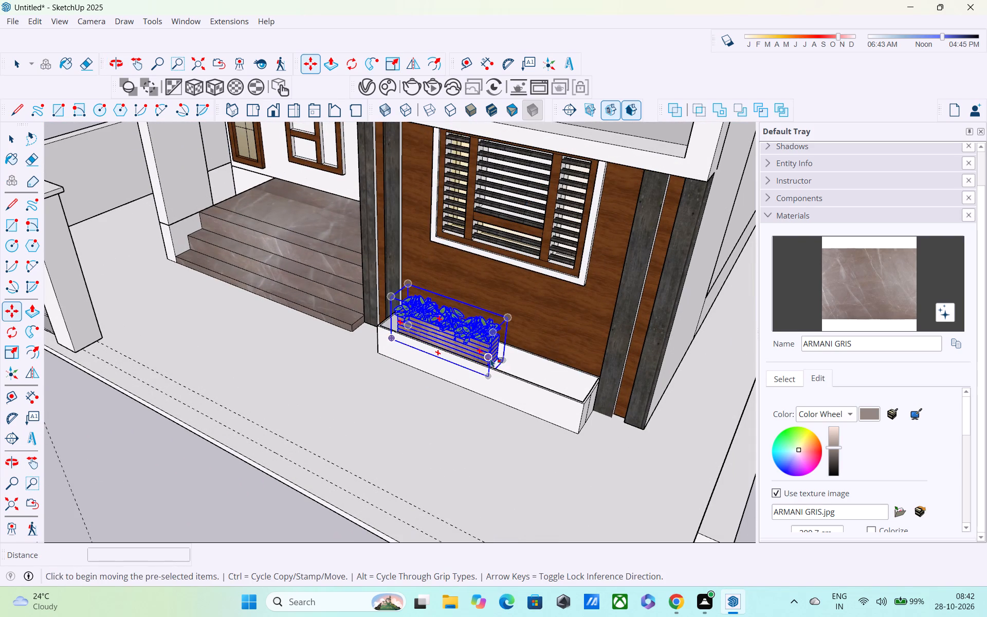
pyautogui.click(496, 349)
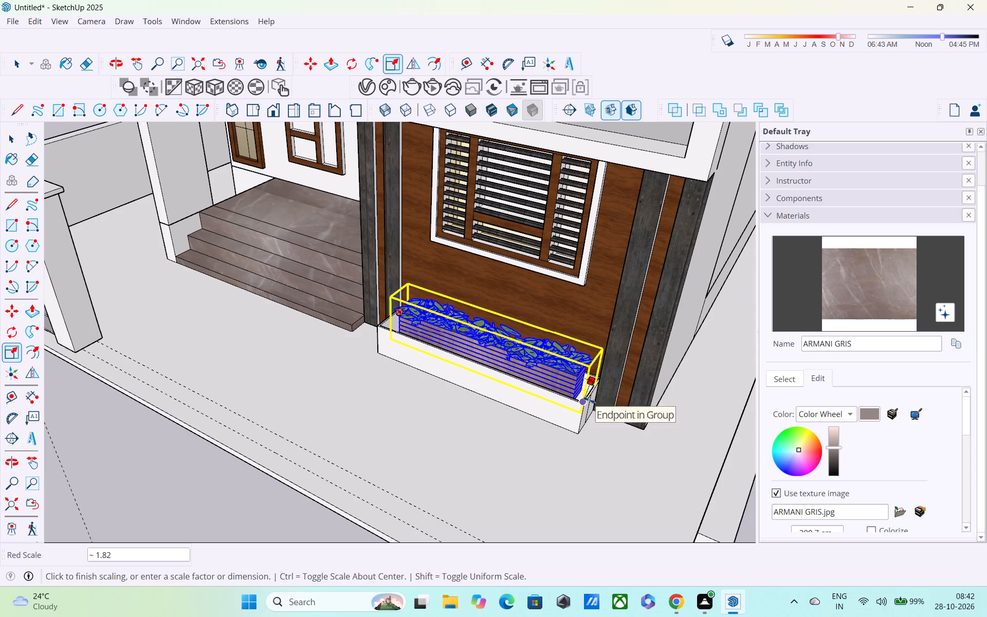
pyautogui.click(592, 400)
pyautogui.moveTo(487, 371); pyautogui.dragTo(579, 318, button='middle')
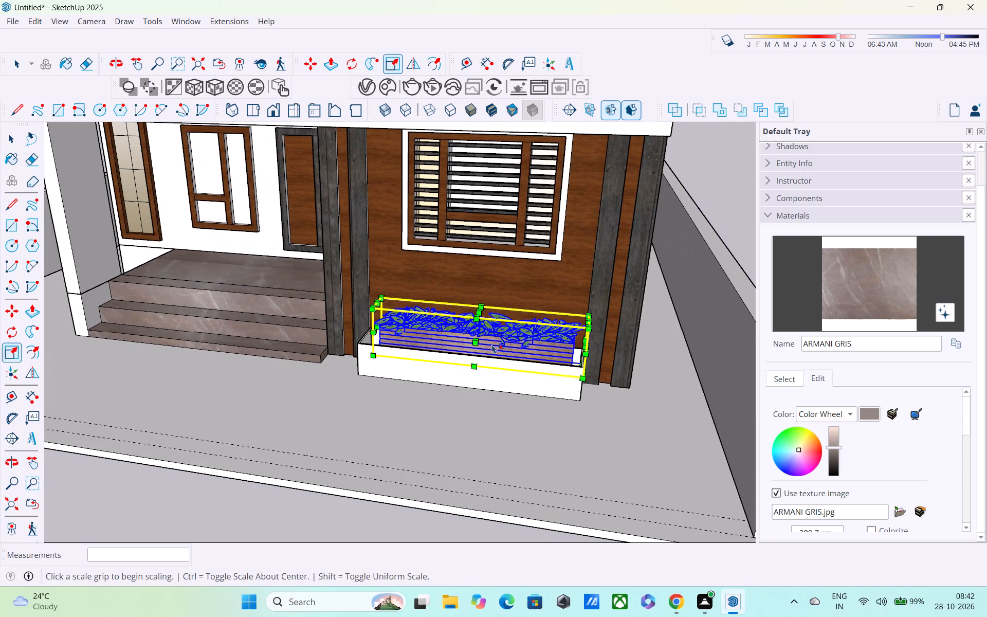
pyautogui.press('m')
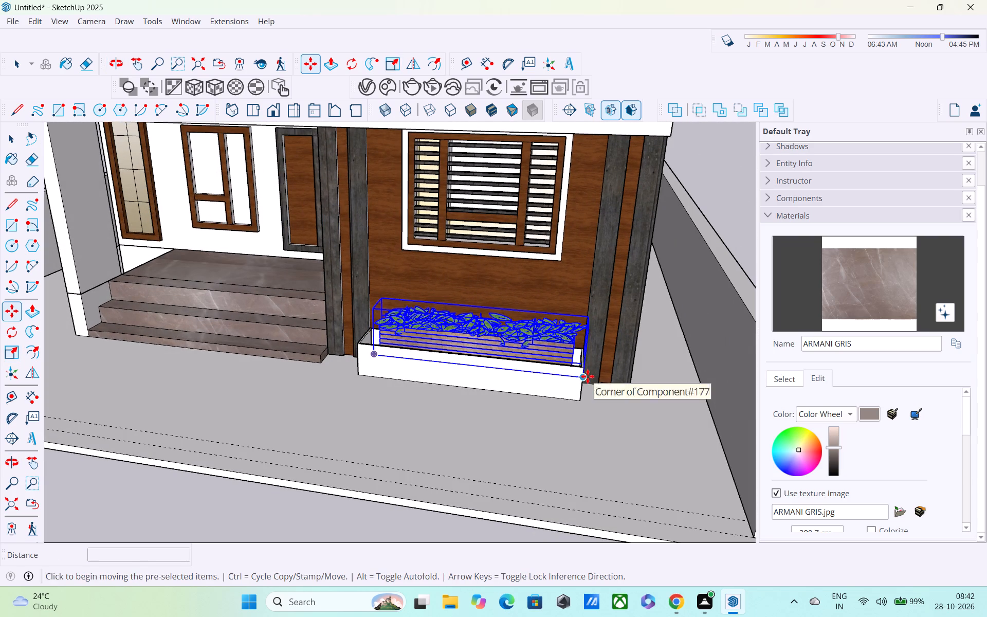
pyautogui.moveTo(587, 376); pyautogui.dragTo(583, 382)
pyautogui.click(577, 396)
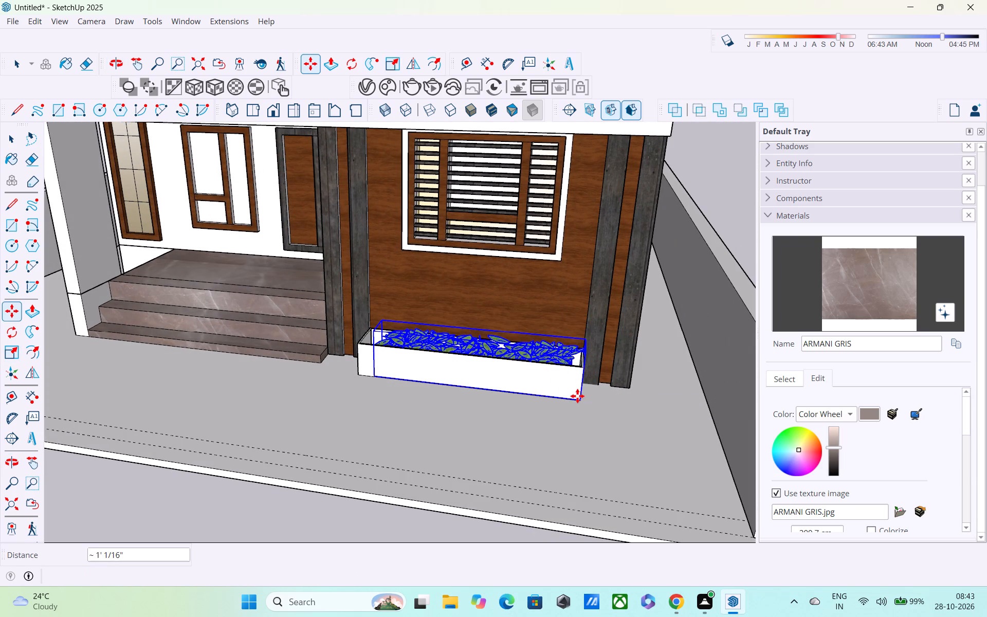
# Scale the plant component's height by 1.51 and lengthen it to the planter box's end beside the entrance steps.
pyautogui.press('s')
pyautogui.scroll(3, 476, 323)
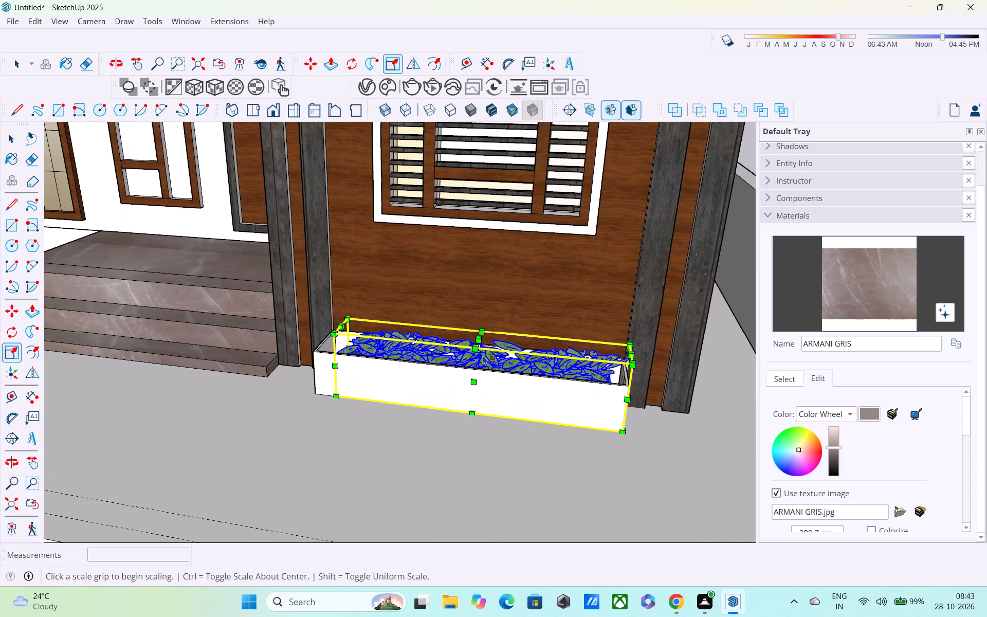
pyautogui.click(480, 341)
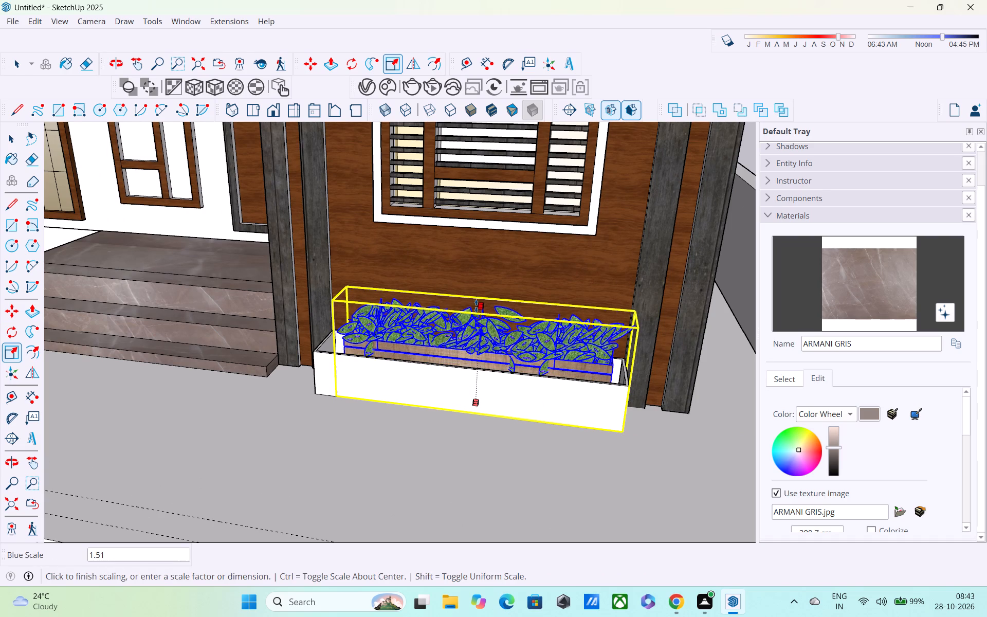
pyautogui.click(476, 306)
pyautogui.moveTo(394, 336); pyautogui.dragTo(540, 329, button='middle')
pyautogui.scroll(3, 372, 342)
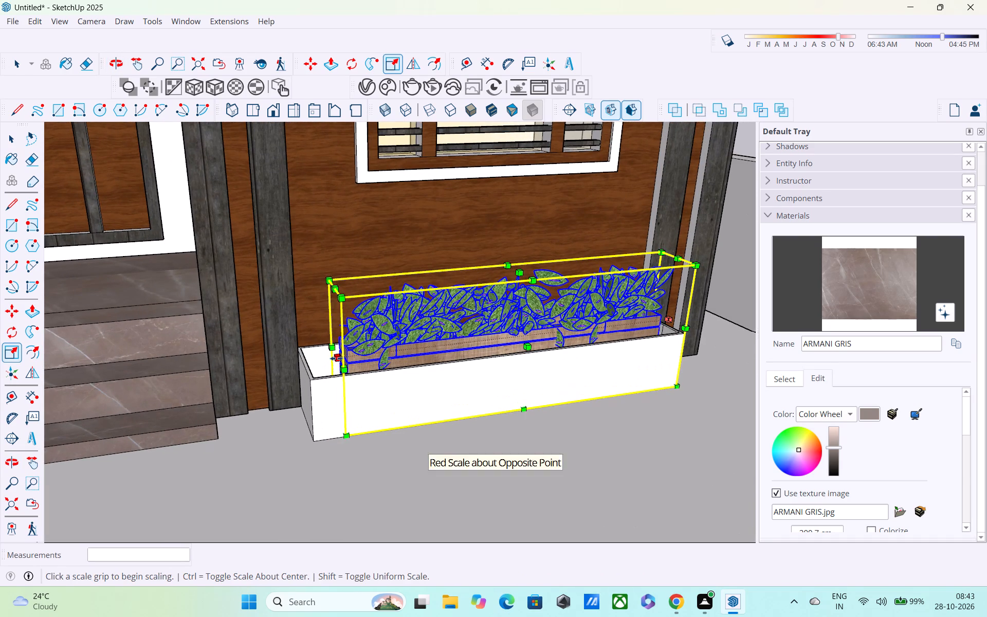
pyautogui.click(336, 358)
pyautogui.click(317, 371)
# Scale the plant component in the planter box slightly shorter in height.
pyautogui.scroll(-4, 490, 362)
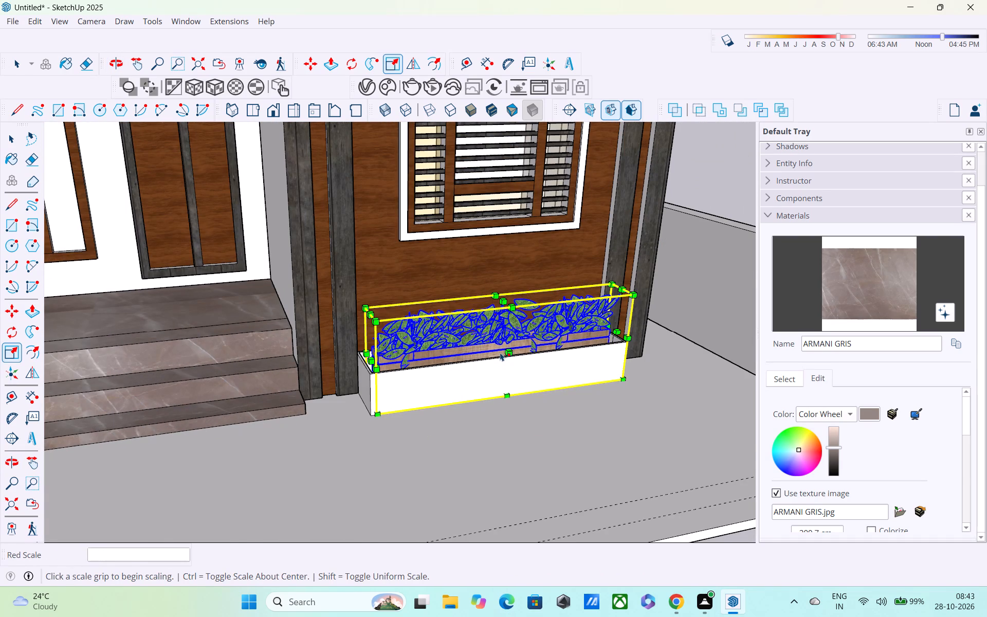
pyautogui.scroll(-3, 525, 356)
pyautogui.moveTo(599, 362); pyautogui.dragTo(469, 411, button='middle')
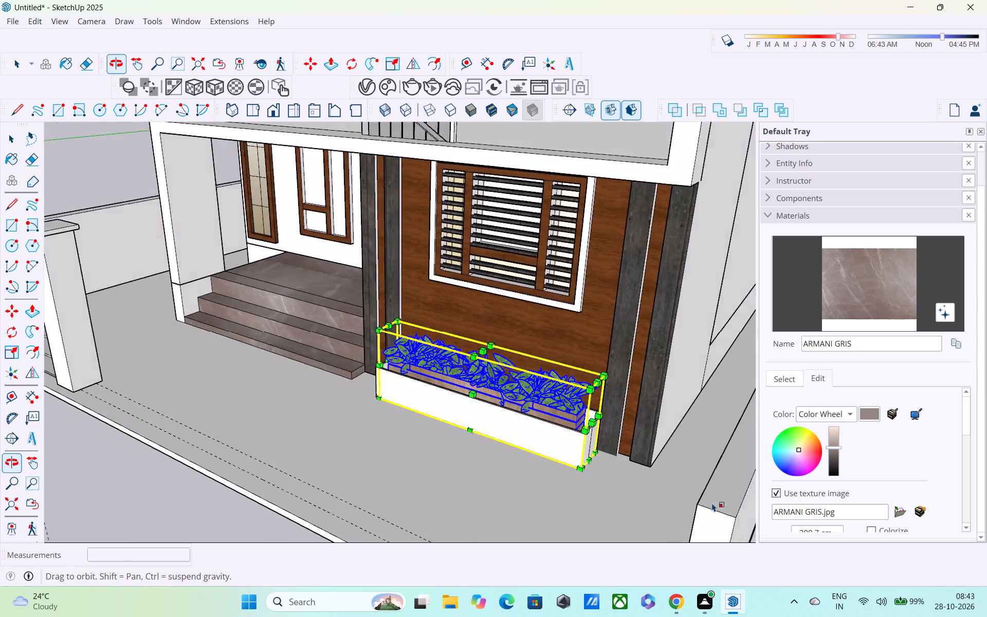
pyautogui.scroll(1, 706, 499)
pyautogui.moveTo(670, 484); pyautogui.dragTo(554, 408, button='middle')
pyautogui.scroll(3, 671, 399)
pyautogui.moveTo(625, 410); pyautogui.dragTo(584, 423, button='middle')
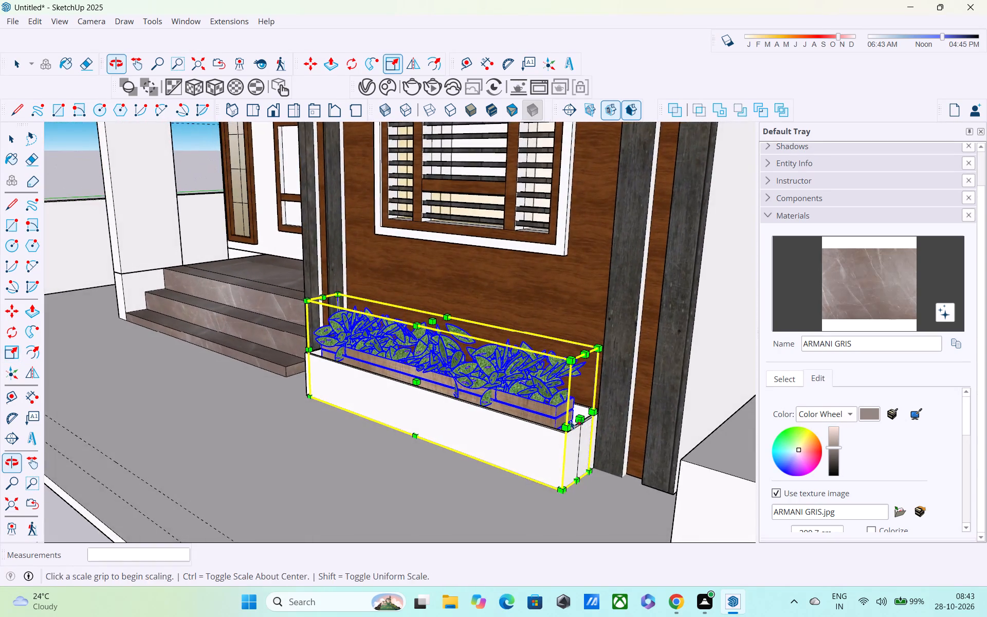
pyautogui.scroll(3, 571, 419)
pyautogui.moveTo(570, 413); pyautogui.dragTo(620, 484, button='middle')
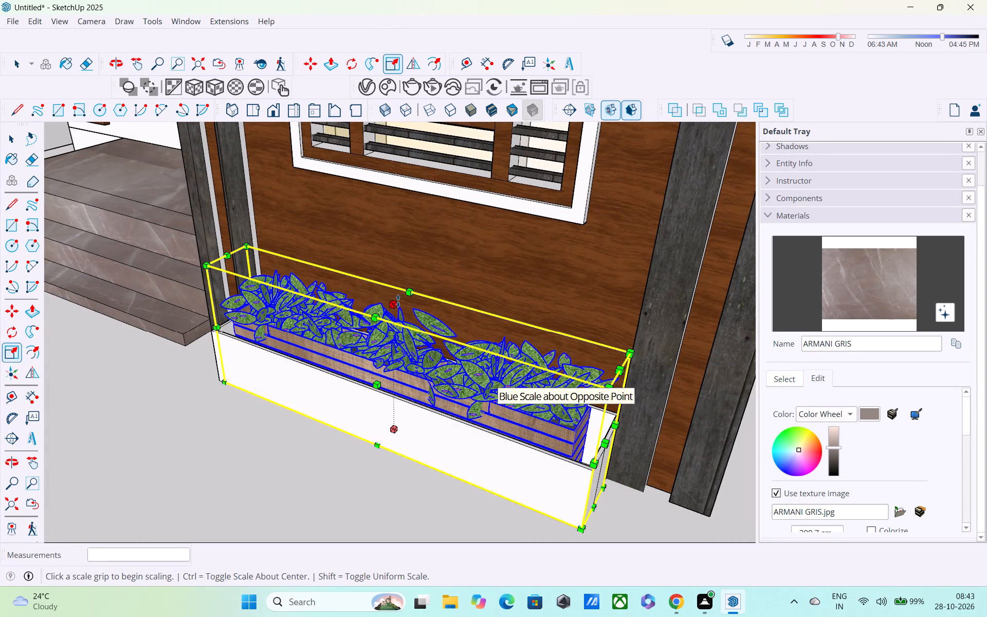
pyautogui.click(398, 301)
pyautogui.click(396, 320)
pyautogui.press('space')
# Examine the filled planter box together with the house front, entrance steps and boundary wall from several angles.
pyautogui.scroll(-3, 407, 359)
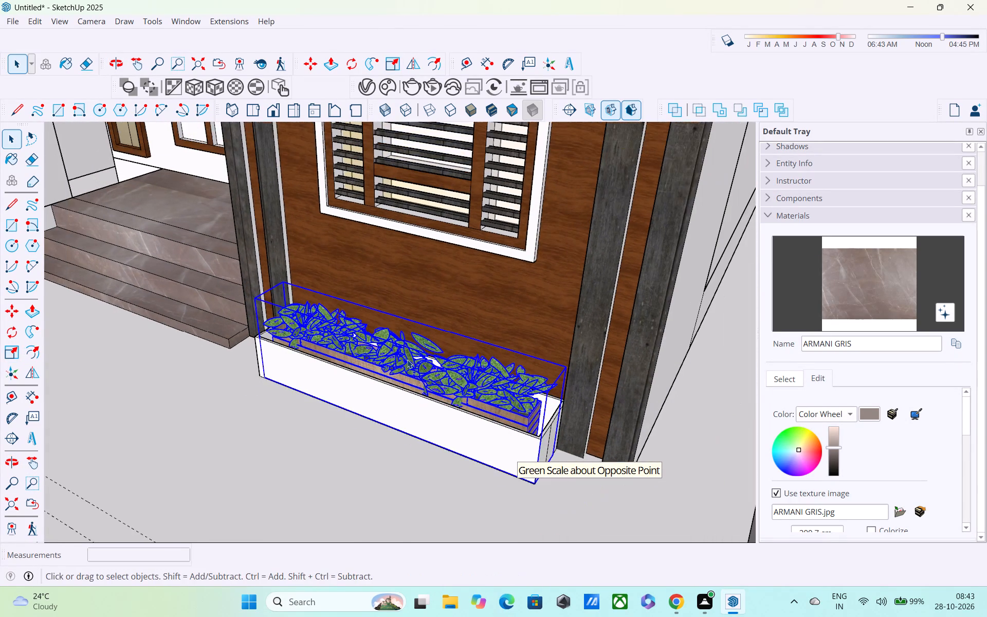
pyautogui.scroll(-8, 421, 380)
pyautogui.moveTo(426, 375); pyautogui.dragTo(400, 335, button='middle')
pyautogui.scroll(1, 400, 335)
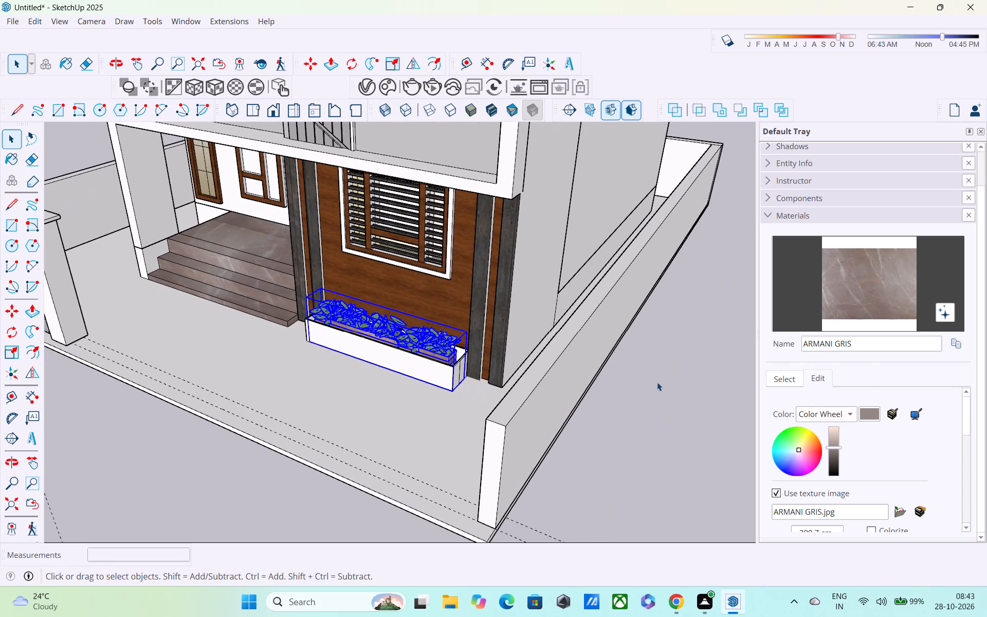
pyautogui.click(647, 376)
pyautogui.press('space')
pyautogui.click(630, 375)
pyautogui.moveTo(442, 404); pyautogui.dragTo(532, 366, button='middle')
pyautogui.scroll(2, 400, 358)
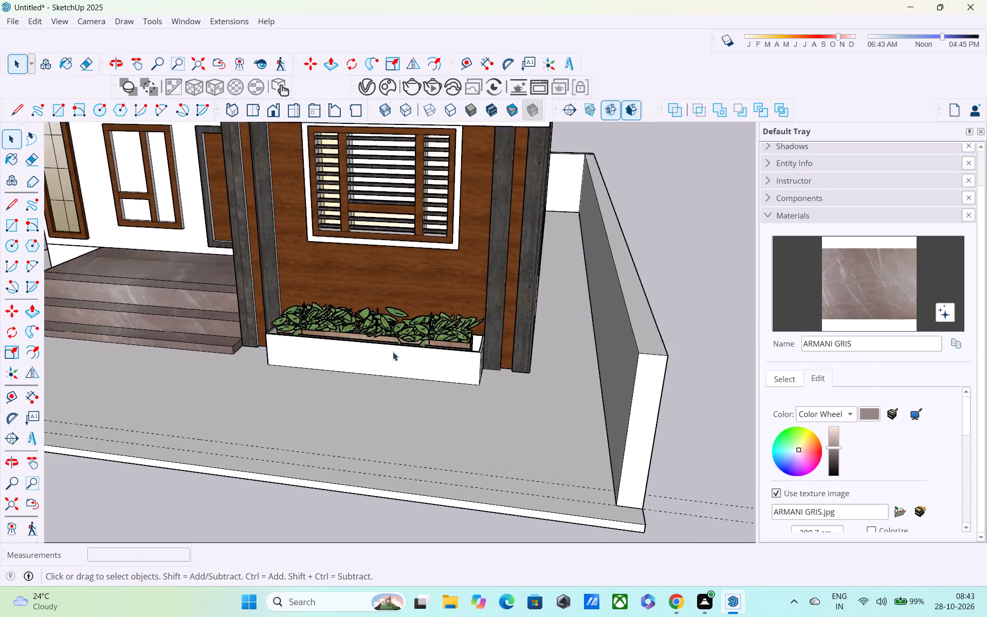
pyautogui.scroll(1, 393, 352)
pyautogui.moveTo(392, 351); pyautogui.dragTo(447, 283, button='middle')
pyautogui.scroll(-4, 449, 315)
pyautogui.moveTo(497, 353); pyautogui.dragTo(342, 409, button='middle')
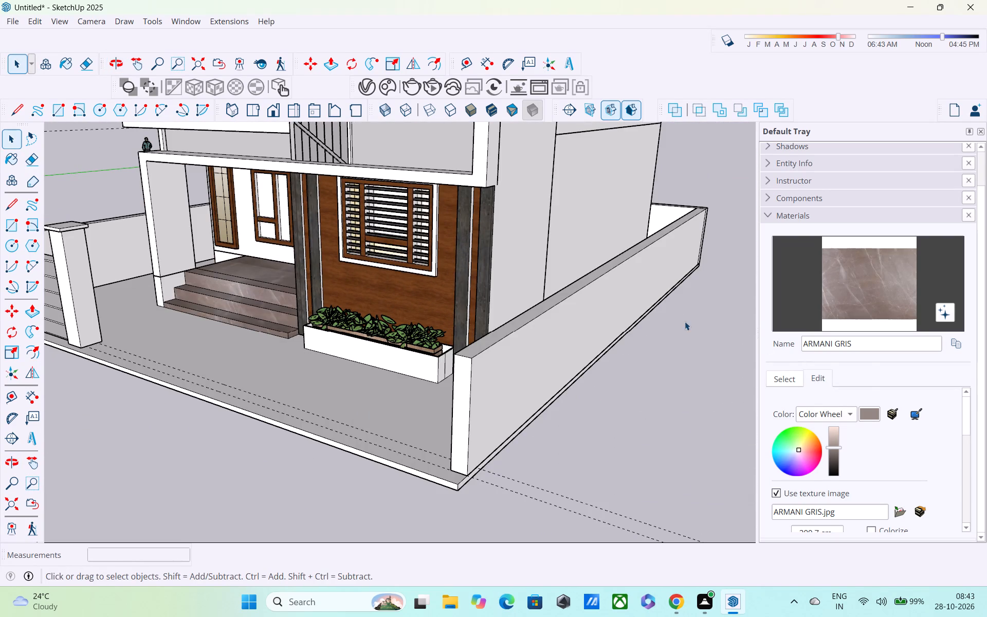
pyautogui.click(685, 321)
pyautogui.moveTo(518, 338); pyautogui.dragTo(633, 318, button='middle')
pyautogui.scroll(-1, 633, 318)
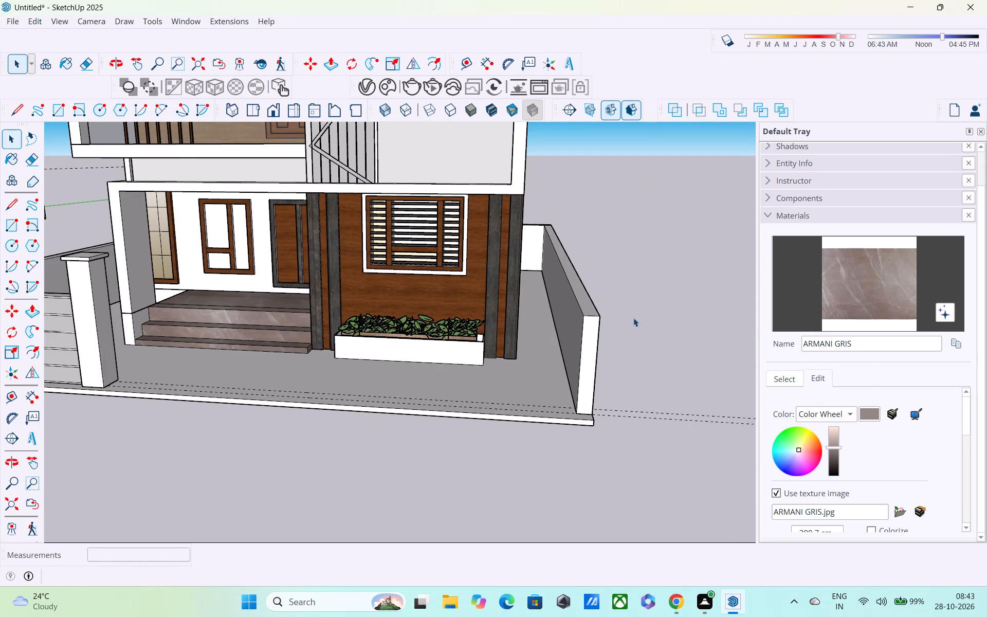
pyautogui.scroll(-1, 633, 318)
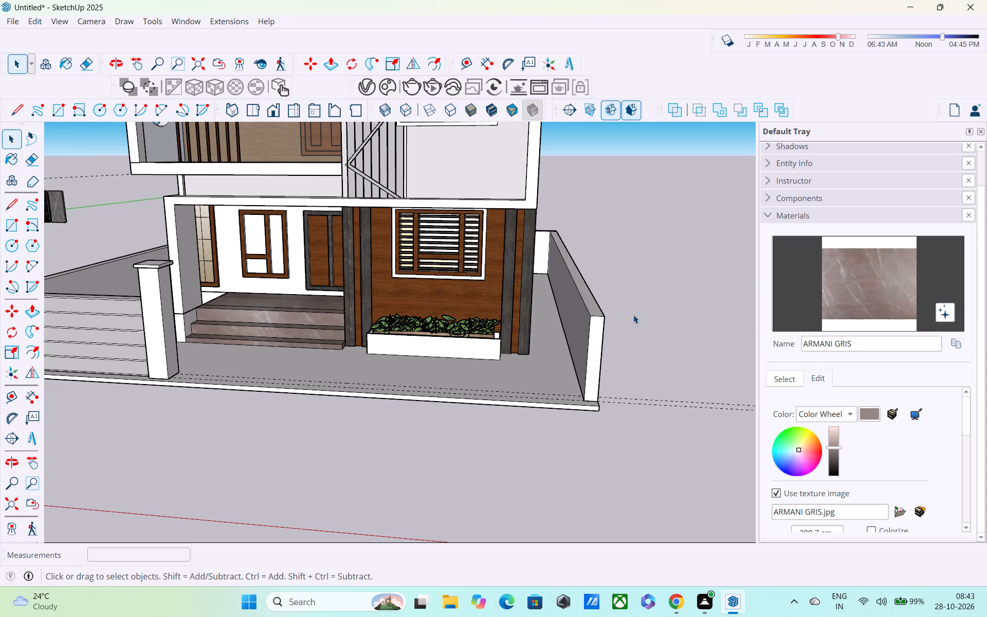
# Delete the two guide lines running along the front boundary line.
pyautogui.scroll(-4, 641, 322)
pyautogui.moveTo(529, 346); pyautogui.dragTo(307, 356, button='middle')
pyautogui.scroll(3, 359, 352)
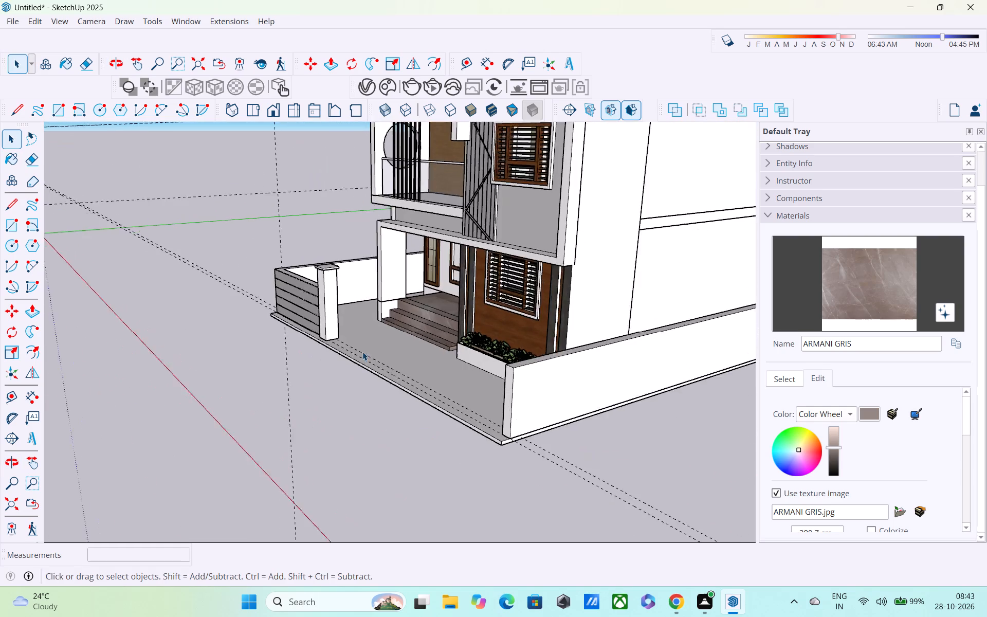
pyautogui.scroll(3, 362, 352)
pyautogui.moveTo(208, 231); pyautogui.dragTo(133, 288)
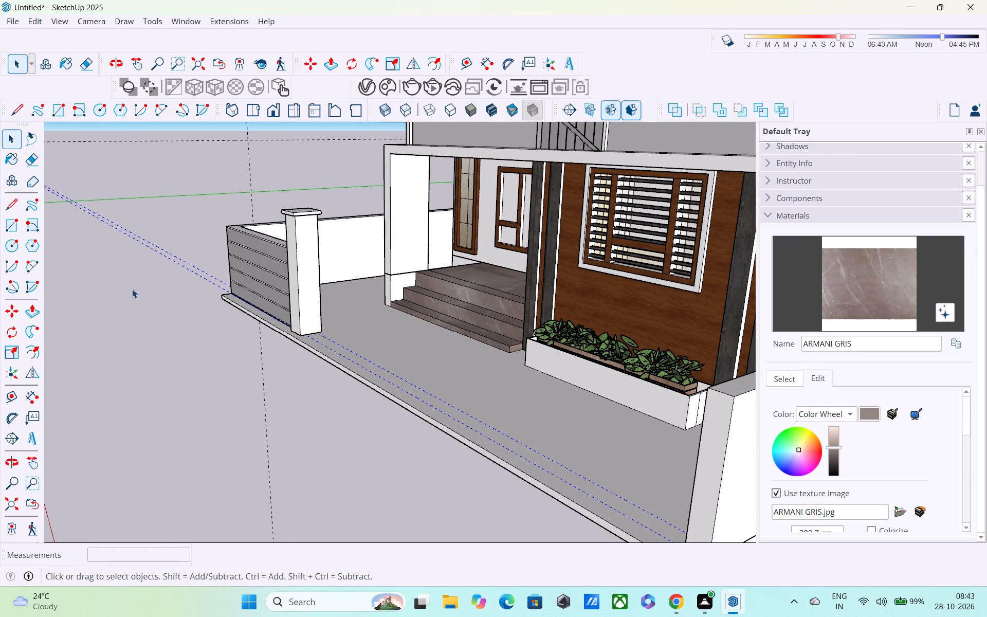
pyautogui.press('Delete')
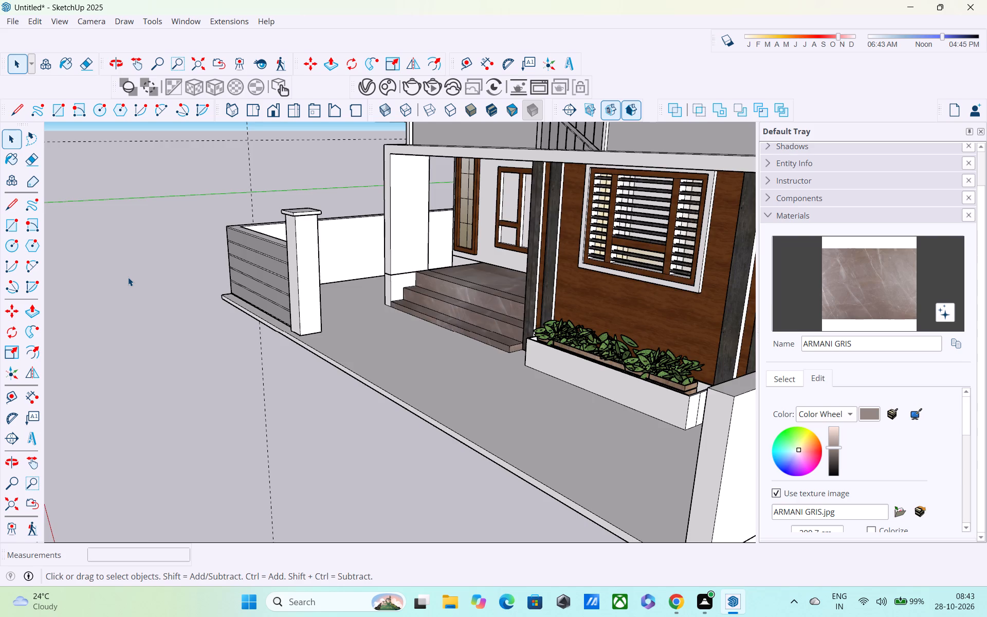
# Draw a rectangle about 4 9/16" by 3 1/16" on the porch beam's front face, near the corner column.
pyautogui.scroll(-3, 128, 277)
pyautogui.moveTo(136, 262); pyautogui.dragTo(354, 313, button='middle')
pyautogui.scroll(2, 100, 242)
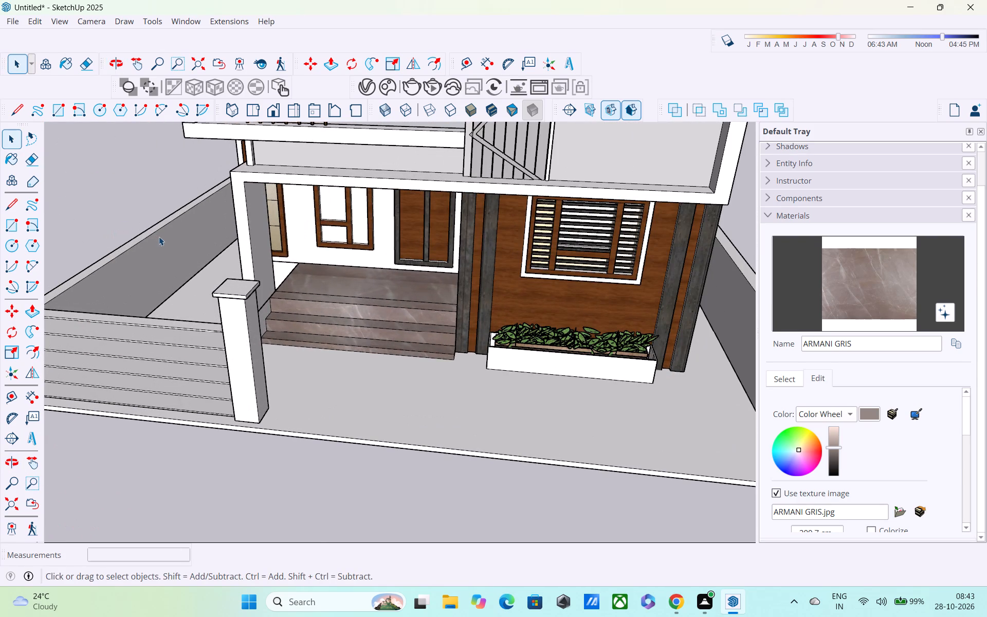
pyautogui.keyDown('shift'); pyautogui.moveTo(160, 237); pyautogui.dragTo(220, 317, button='middle'); pyautogui.keyUp('shift')
pyautogui.moveTo(234, 304); pyautogui.dragTo(280, 393, button='middle')
pyautogui.keyDown('shift'); pyautogui.moveTo(294, 390); pyautogui.dragTo(308, 407, button='middle'); pyautogui.keyUp('shift')
pyautogui.moveTo(379, 330); pyautogui.dragTo(367, 243, button='middle')
pyautogui.scroll(5, 368, 301)
pyautogui.moveTo(368, 309); pyautogui.dragTo(364, 273, button='middle')
pyautogui.press('r')
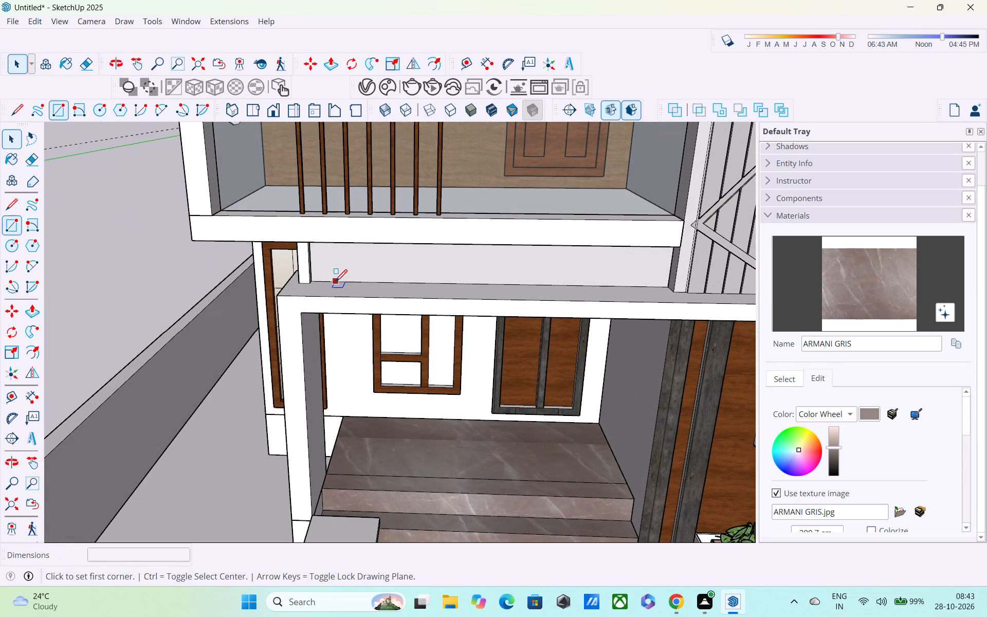
pyautogui.scroll(2, 335, 288)
pyautogui.click(348, 309)
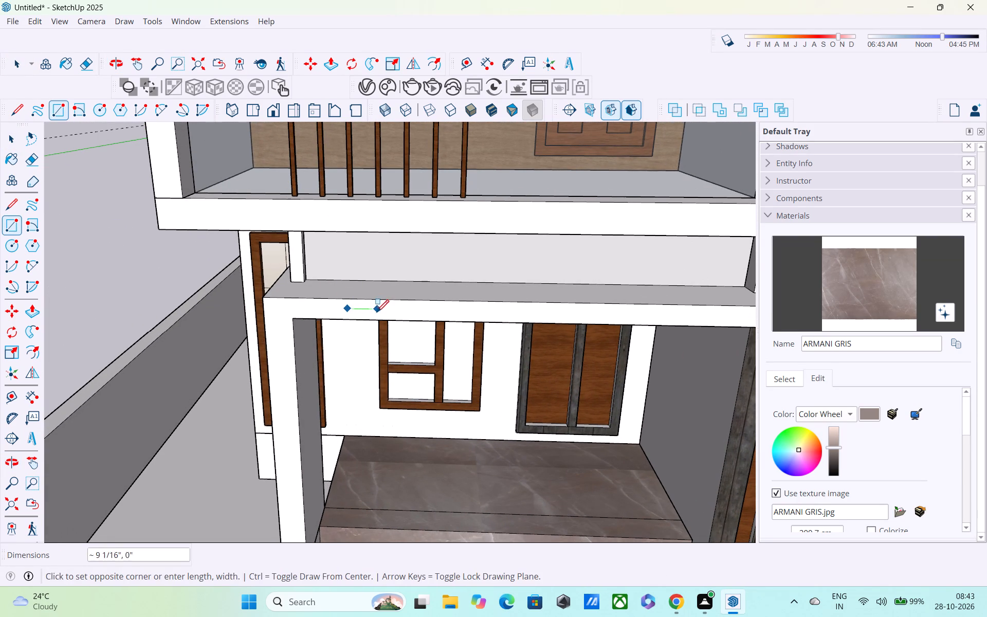
pyautogui.press('Escape')
pyautogui.click(355, 305)
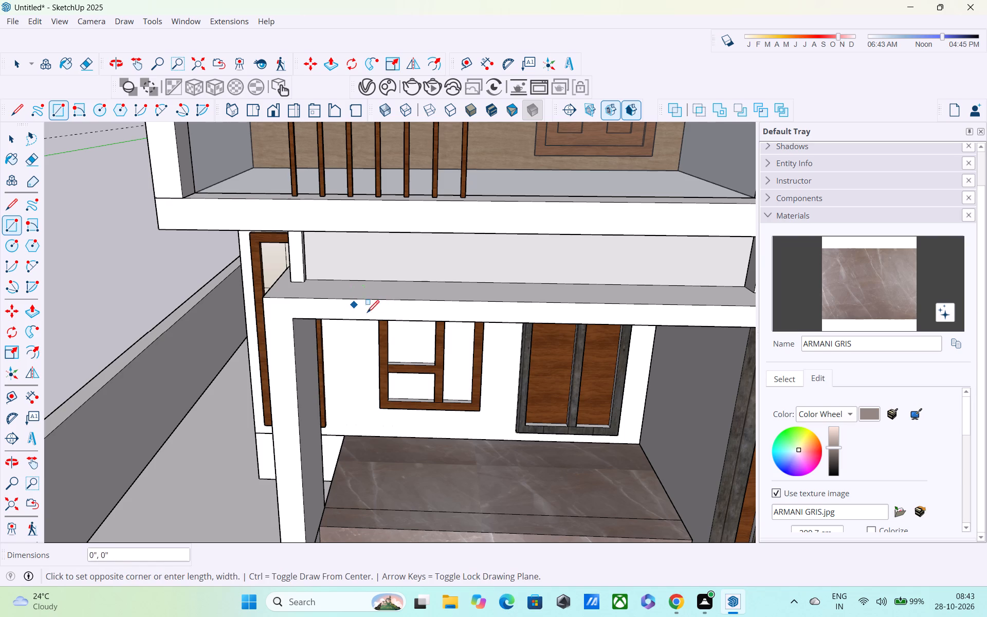
pyautogui.click(370, 315)
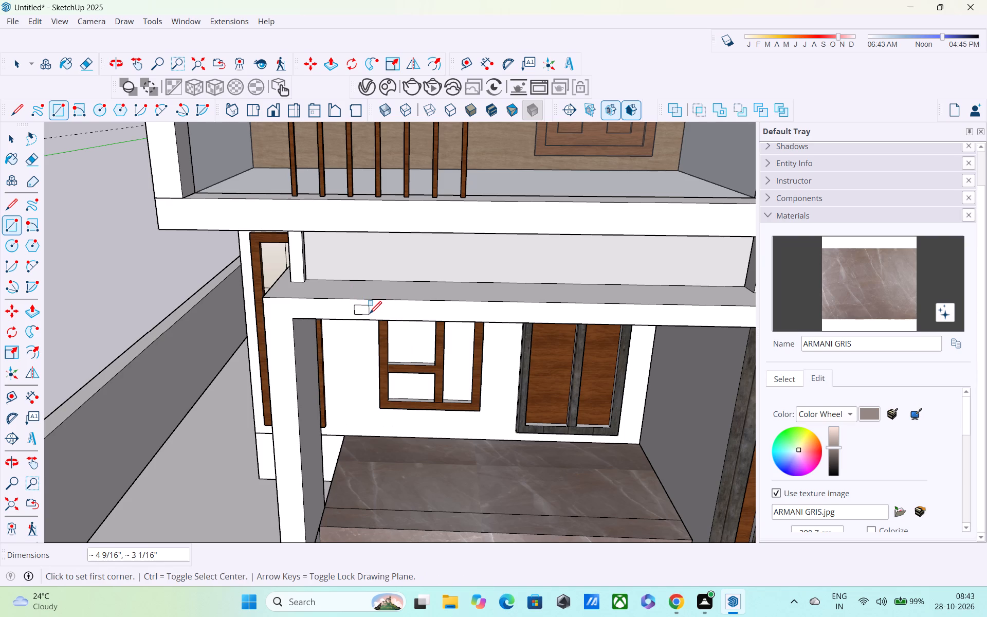
# Extrude the small rectangle about 6' 7 1/2" outward from the porch beam, ending in line with the boundary pillar's cap.
pyautogui.press('p')
pyautogui.click(360, 303)
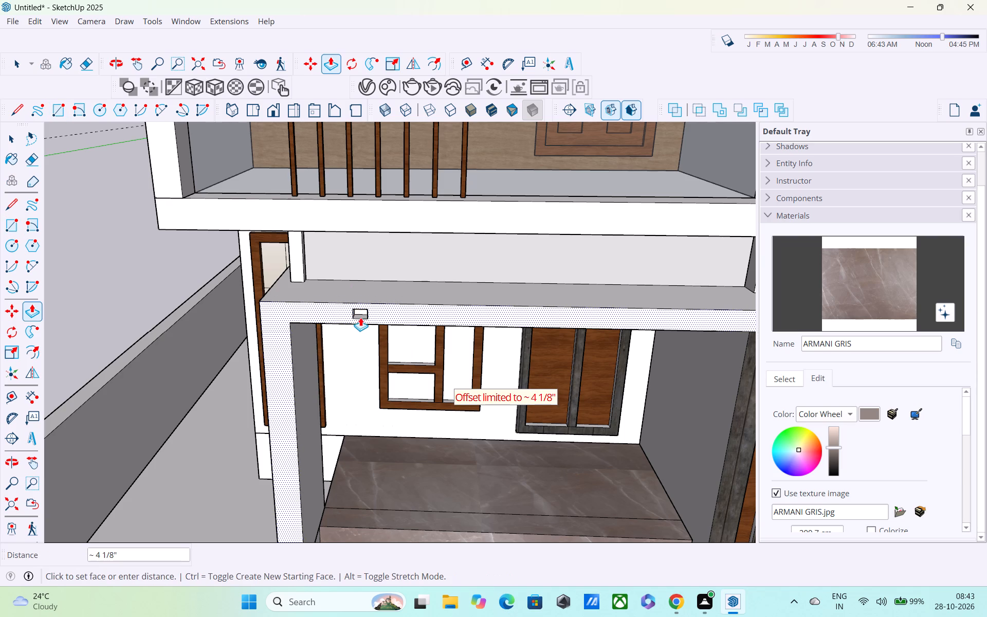
pyautogui.press('Escape')
pyautogui.scroll(4, 359, 304)
pyautogui.click(359, 310)
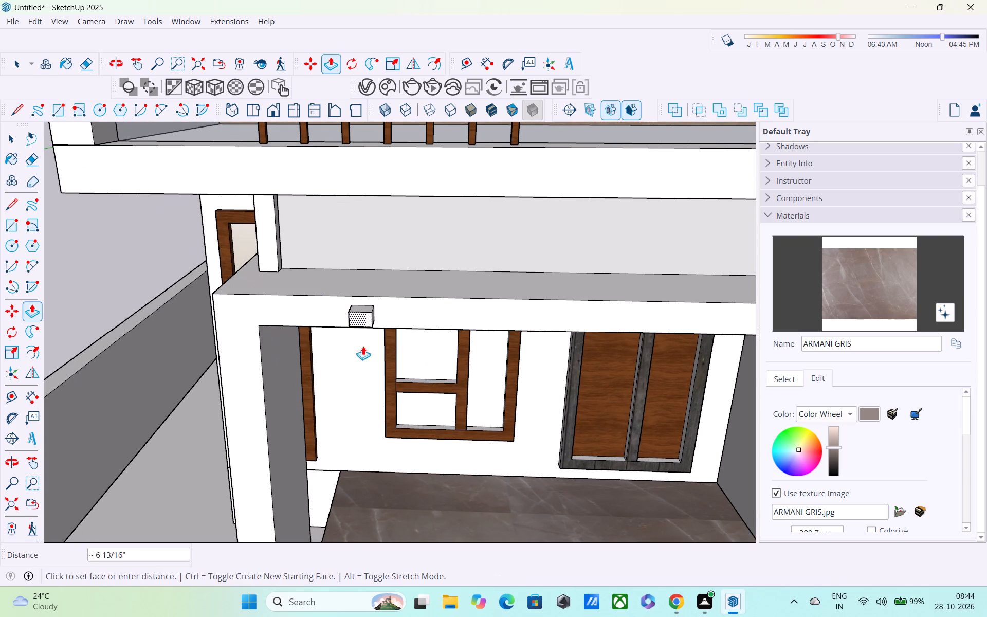
pyautogui.scroll(-5, 363, 371)
pyautogui.keyDown('shift'); pyautogui.moveTo(357, 371); pyautogui.dragTo(369, 244, button='middle'); pyautogui.keyUp('shift')
pyautogui.scroll(1, 369, 244)
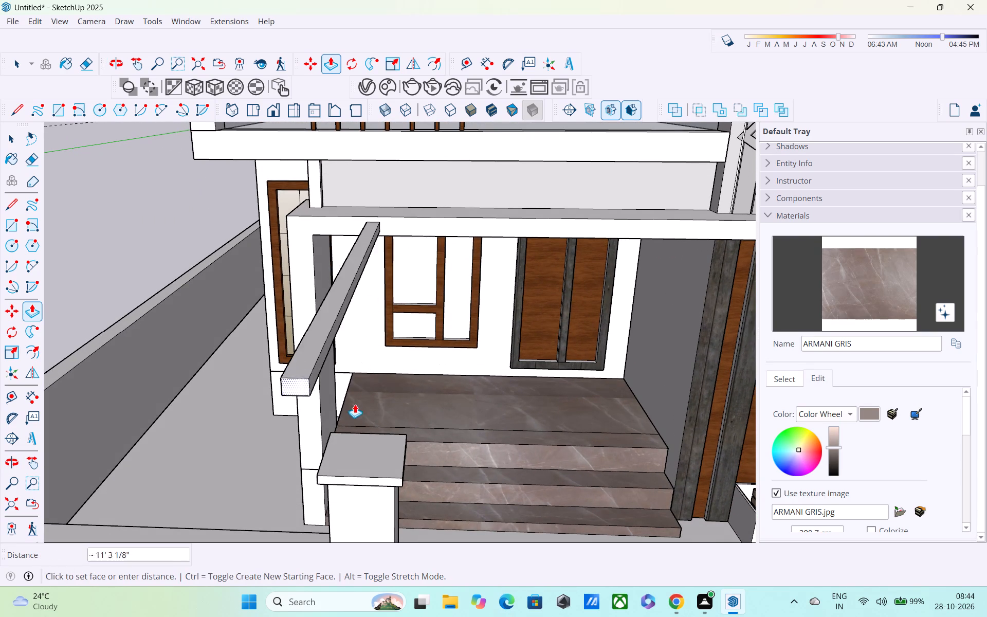
pyautogui.moveTo(345, 431); pyautogui.dragTo(237, 356, button='middle')
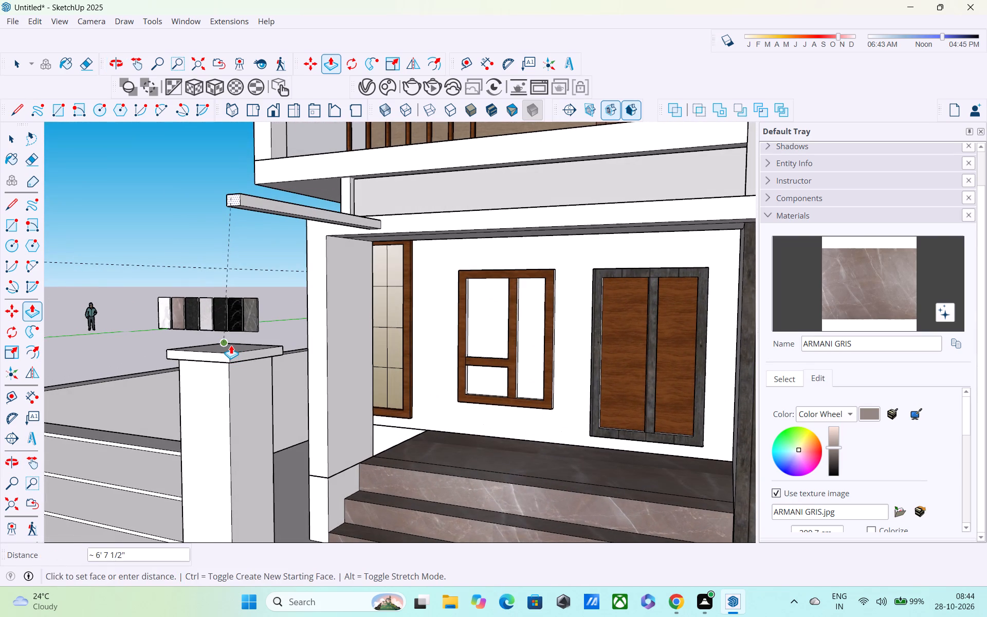
pyautogui.click(231, 345)
# Extend the free end of the projecting bar by about 6 1/4".
pyautogui.moveTo(253, 352); pyautogui.dragTo(145, 430, button='middle')
pyautogui.scroll(2, 239, 284)
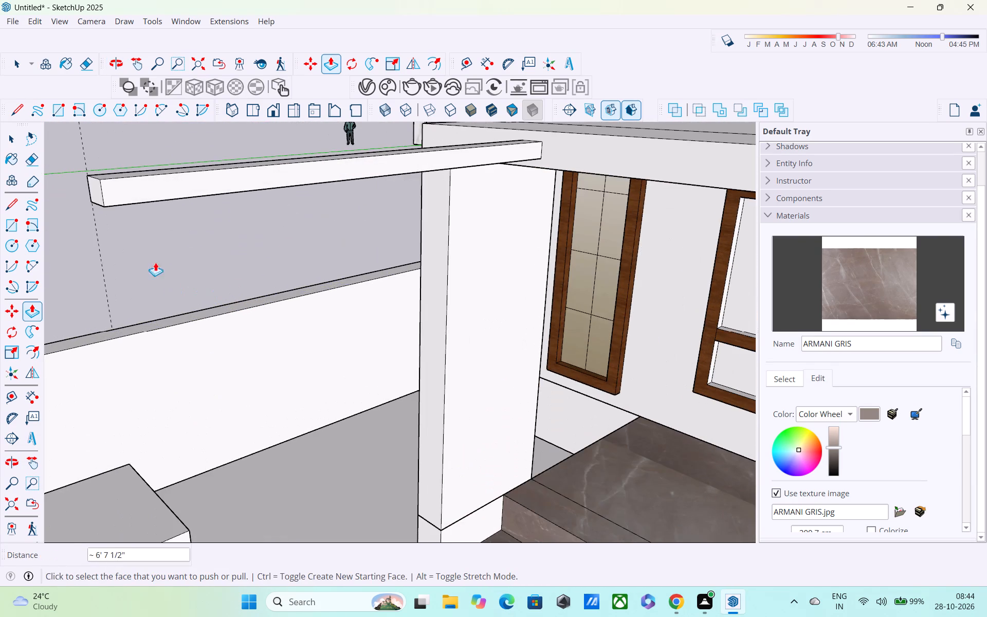
pyautogui.moveTo(150, 255); pyautogui.dragTo(361, 288, button='middle')
pyautogui.click(245, 212)
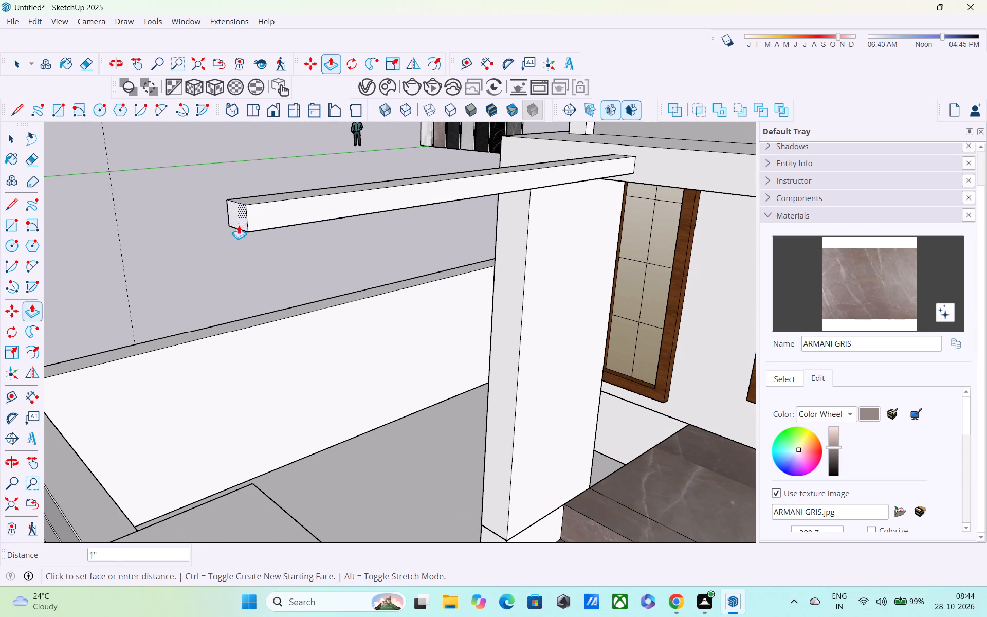
pyautogui.click(200, 247)
# Draw a line about 4 9/16" long across the projecting bar's underside, near its free end.
pyautogui.moveTo(263, 319); pyautogui.dragTo(414, 278, button='middle')
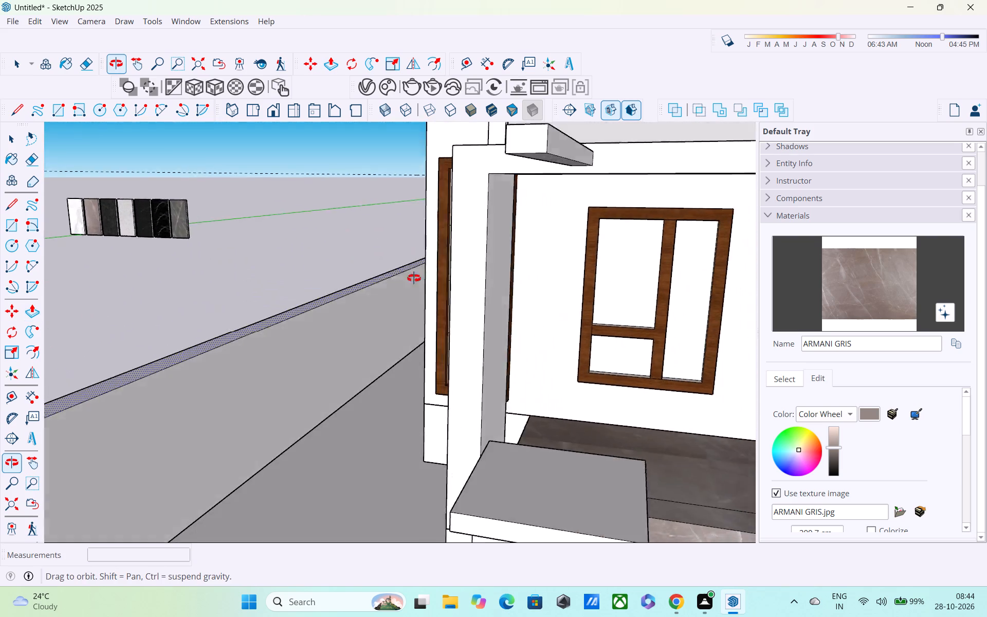
pyautogui.moveTo(414, 278); pyautogui.dragTo(438, 266, button='middle')
pyautogui.scroll(-2, 460, 279)
pyautogui.keyDown('shift'); pyautogui.moveTo(468, 289); pyautogui.dragTo(470, 338, button='middle'); pyautogui.keyUp('shift')
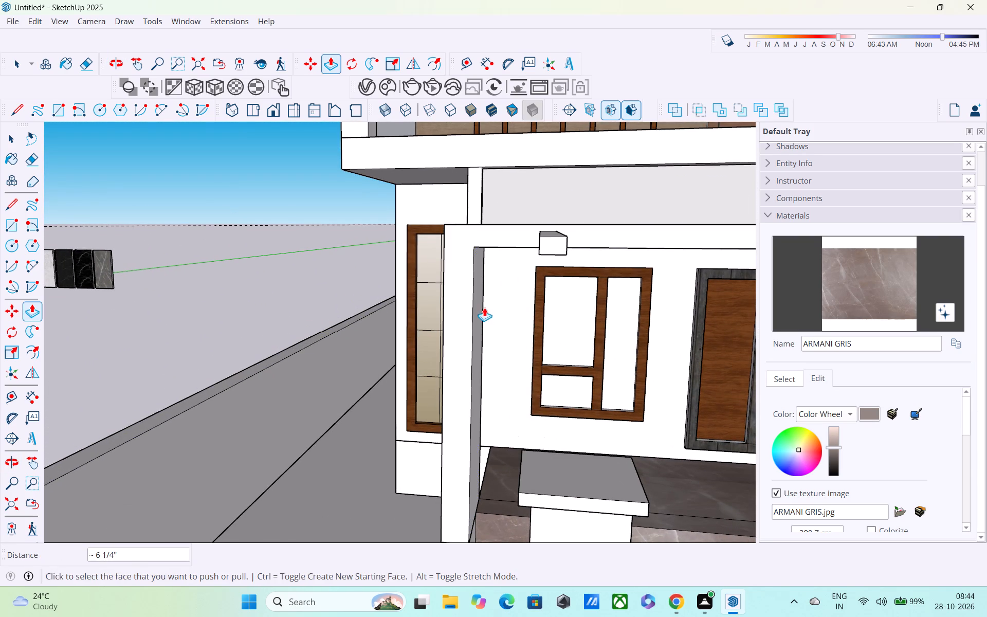
pyautogui.press('l')
pyautogui.scroll(3, 593, 242)
pyautogui.moveTo(546, 276); pyautogui.dragTo(527, 260, button='middle')
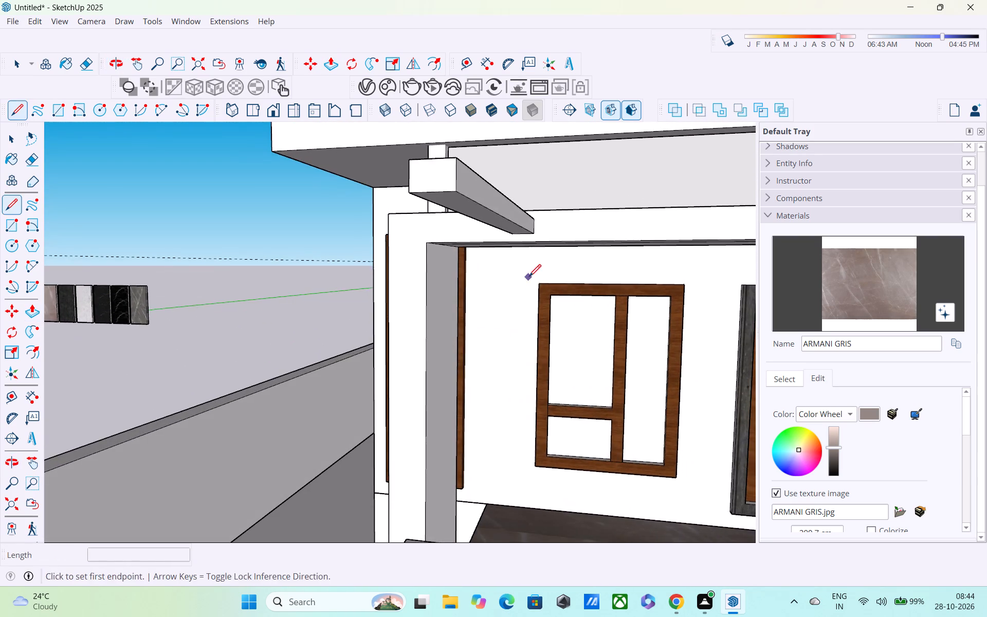
pyautogui.keyDown('shift'); pyautogui.moveTo(529, 278); pyautogui.dragTo(557, 284, button='middle'); pyautogui.keyUp('shift')
pyautogui.scroll(3, 559, 223)
pyautogui.moveTo(562, 221); pyautogui.dragTo(434, 178, button='middle')
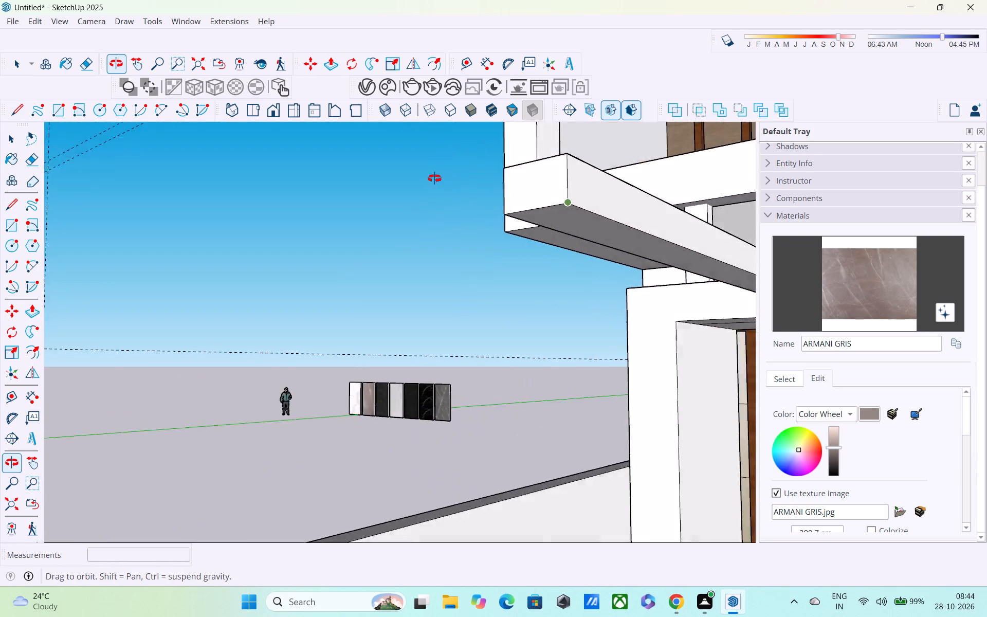
pyautogui.moveTo(434, 178); pyautogui.dragTo(409, 178, button='middle')
pyautogui.scroll(2, 582, 206)
pyautogui.click(580, 205)
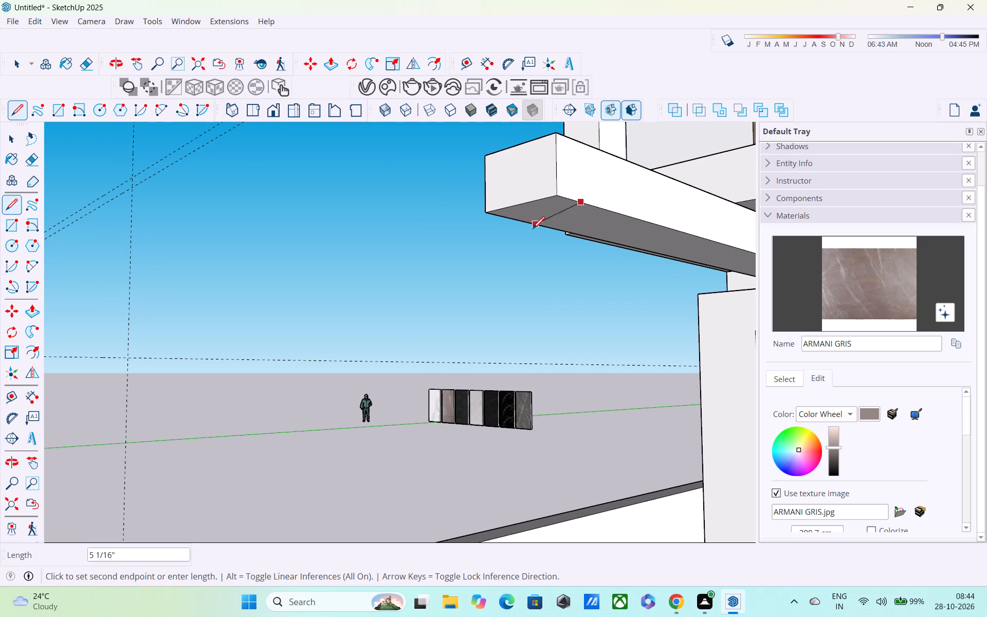
pyautogui.click(513, 222)
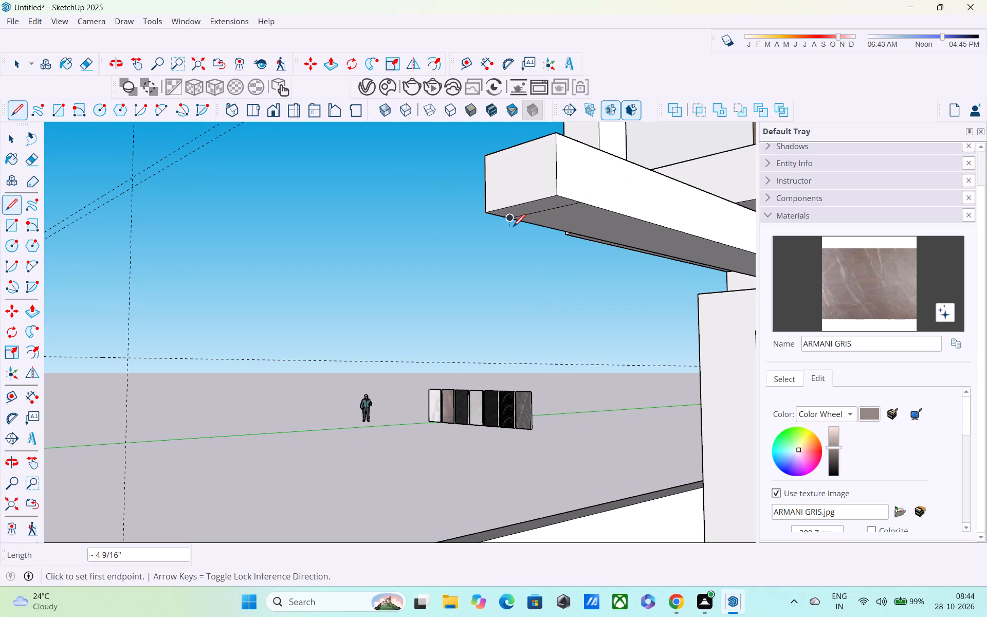
# Pull the divided end portion of the bar's underside down about 10 3/16" to form a downward leg.
pyautogui.press('p')
pyautogui.moveTo(531, 210); pyautogui.dragTo(531, 215)
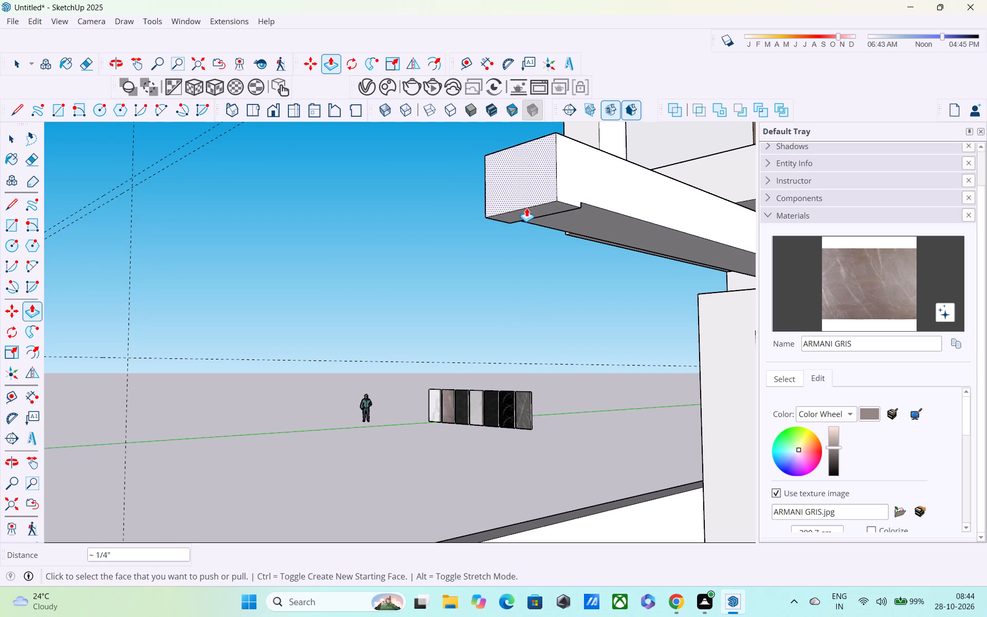
pyautogui.moveTo(527, 207); pyautogui.dragTo(528, 222)
pyautogui.hotkey('ctrl', 'z')
pyautogui.moveTo(528, 210); pyautogui.dragTo(532, 413)
# Examine the bar's downward leg and its position above the capped boundary pillar from several angles.
pyautogui.keyDown('shift'); pyautogui.scroll(-1, 530, 407); pyautogui.keyUp('shift')
pyautogui.keyDown('shift'); pyautogui.moveTo(524, 403); pyautogui.dragTo(476, 234, button='middle'); pyautogui.keyUp('shift')
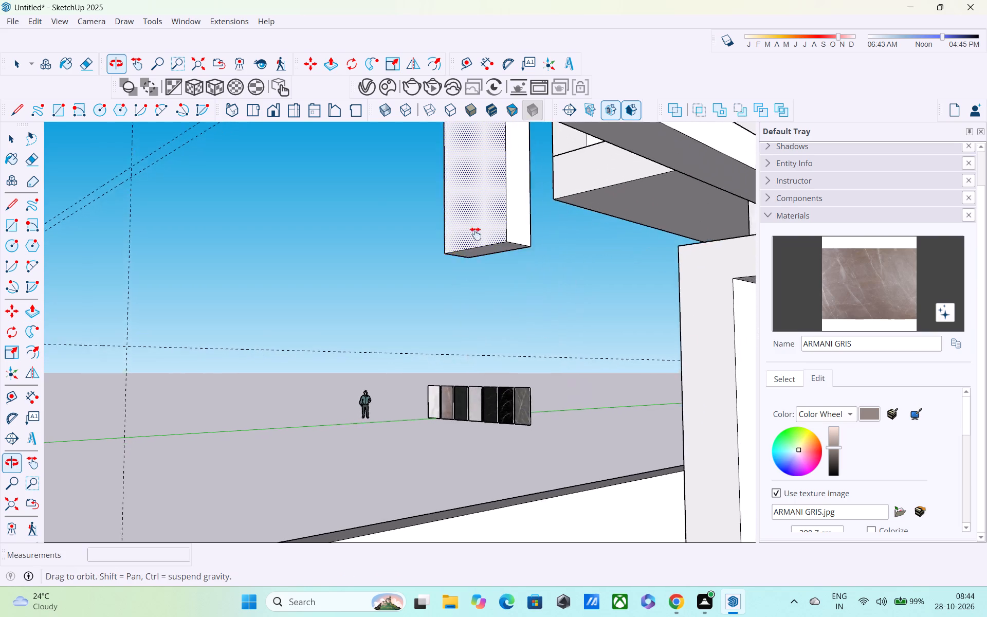
pyautogui.keyDown('shift'); pyautogui.moveTo(476, 234); pyautogui.dragTo(472, 208, button='middle'); pyautogui.keyUp('shift')
pyautogui.scroll(1, 471, 208)
pyautogui.scroll(-5, 469, 208)
pyautogui.keyDown('shift'); pyautogui.moveTo(472, 301); pyautogui.dragTo(472, 244, button='middle'); pyautogui.keyUp('shift')
pyautogui.keyDown('shift'); pyautogui.scroll(-1, 472, 249); pyautogui.keyUp('shift')
pyautogui.scroll(-4, 472, 244)
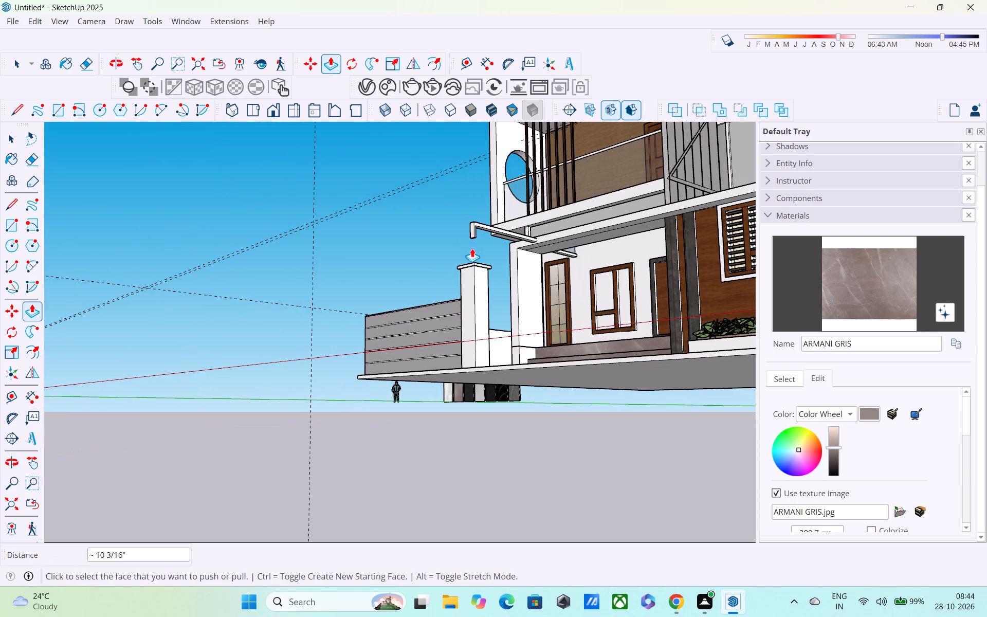
pyautogui.moveTo(472, 241); pyautogui.dragTo(440, 292, button='middle')
pyautogui.scroll(8, 467, 239)
pyautogui.scroll(-5, 492, 237)
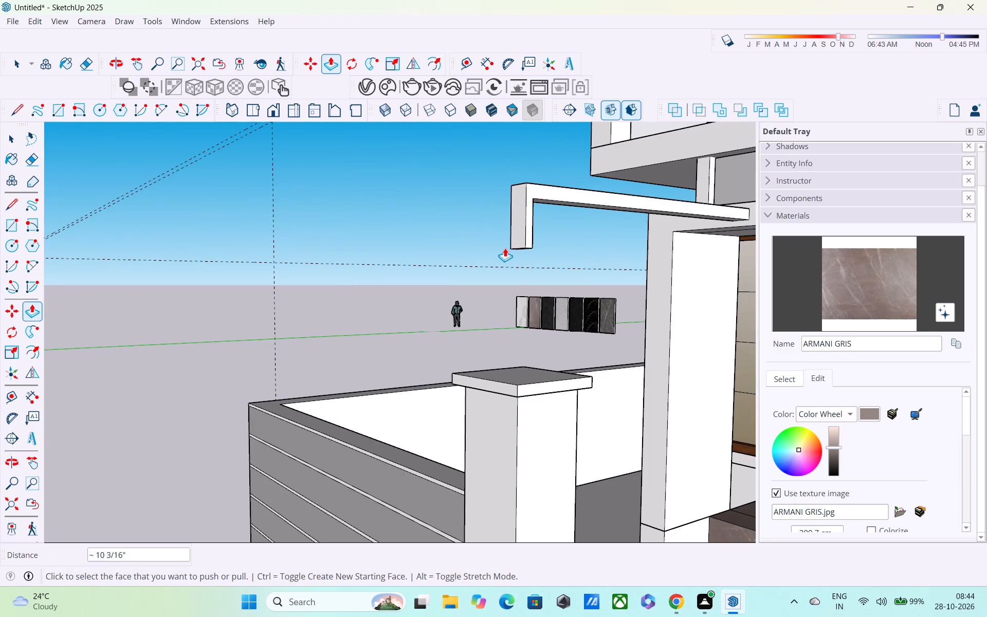
pyautogui.keyDown('shift'); pyautogui.moveTo(507, 251); pyautogui.dragTo(495, 204, button='middle'); pyautogui.keyUp('shift')
pyautogui.scroll(4, 500, 206)
pyautogui.scroll(-2, 520, 206)
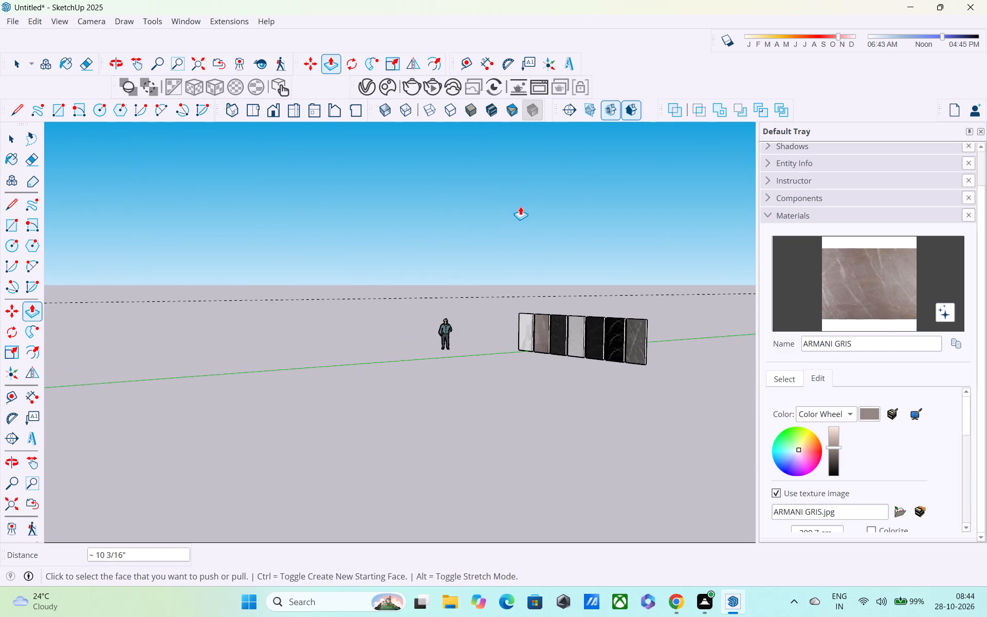
# Extend the bar's downward leg until its bottom meets the top of the capped boundary pillar.
pyautogui.scroll(-2, 520, 206)
pyautogui.scroll(3, 546, 198)
pyautogui.moveTo(565, 198); pyautogui.dragTo(559, 137, button='middle')
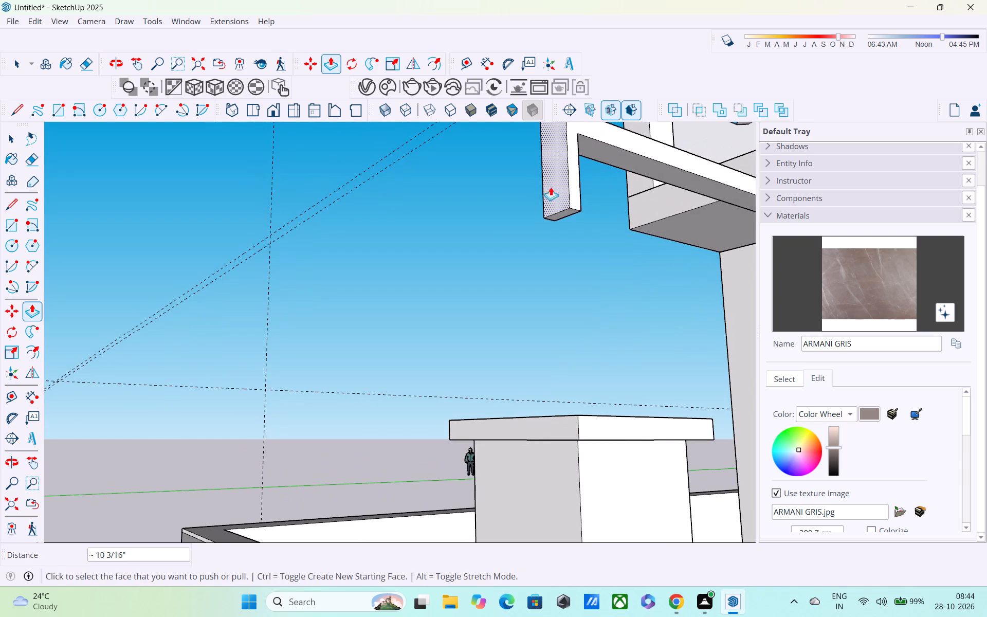
pyautogui.click(560, 216)
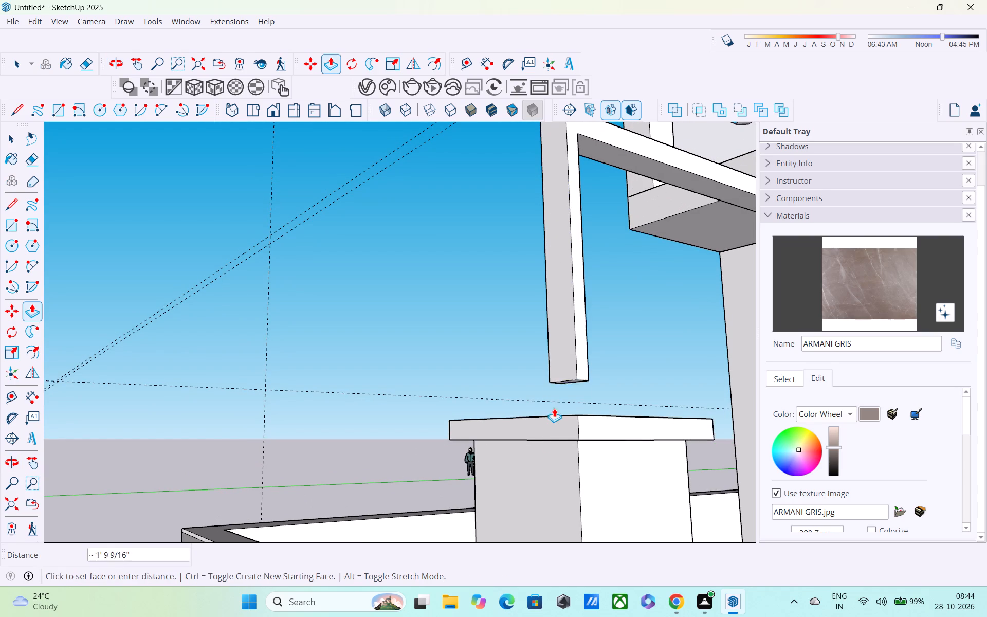
pyautogui.click(552, 457)
# Thicken the leg above the pillar by pulling its side face out about 3 3/16".
pyautogui.click(554, 349)
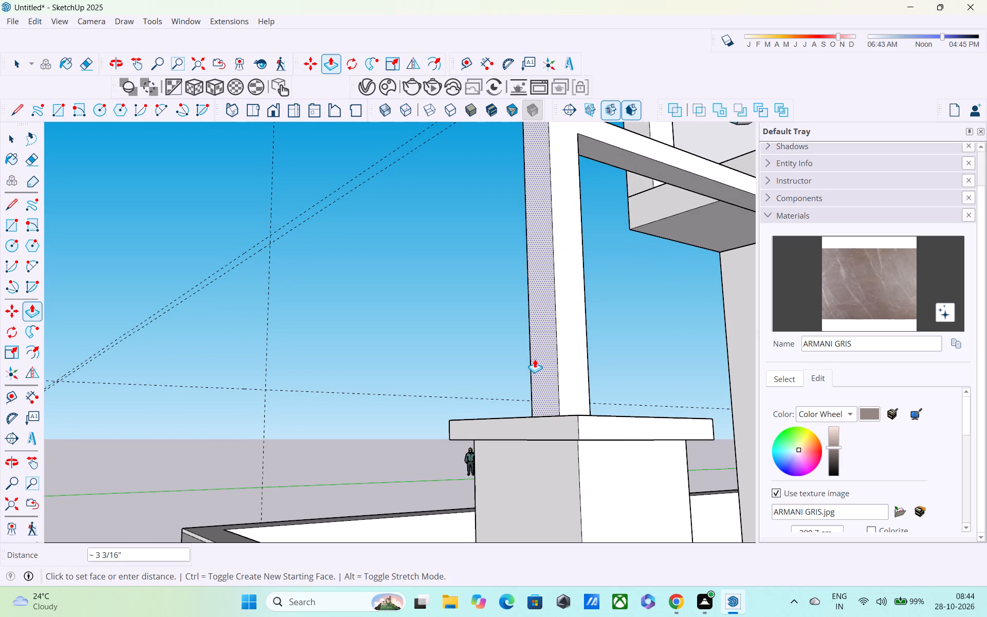
pyautogui.click(535, 359)
# Draw a line about 5 1/8" long across the top of the leg, separating its side face from the bar's.
pyautogui.scroll(-5, 528, 347)
pyautogui.moveTo(525, 348); pyautogui.dragTo(609, 415, button='middle')
pyautogui.scroll(-3, 601, 382)
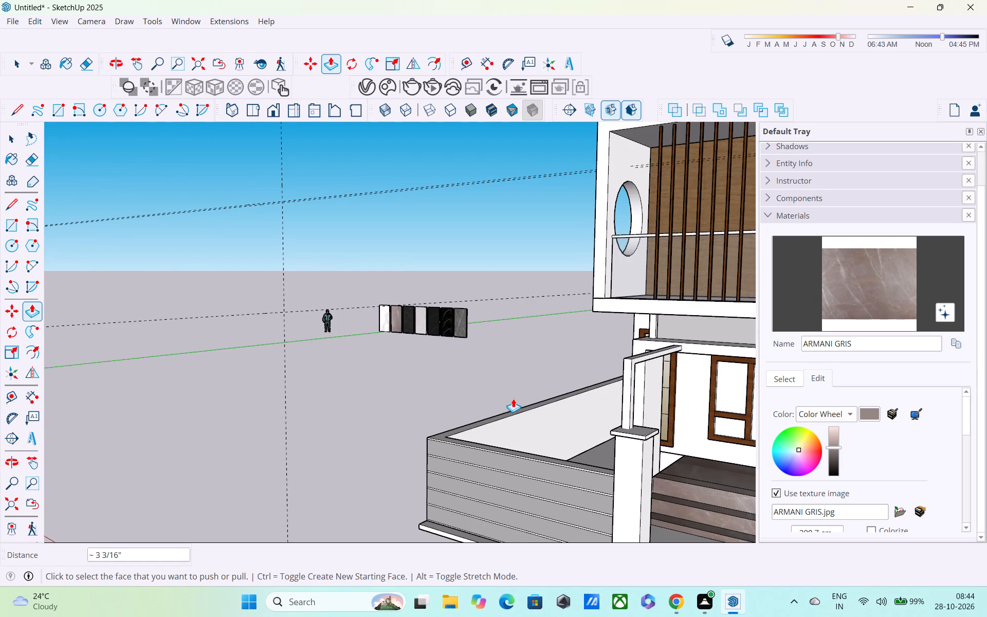
pyautogui.moveTo(531, 411); pyautogui.dragTo(673, 453, button='middle')
pyautogui.scroll(7, 635, 324)
pyautogui.moveTo(633, 382); pyautogui.dragTo(728, 404, button='middle')
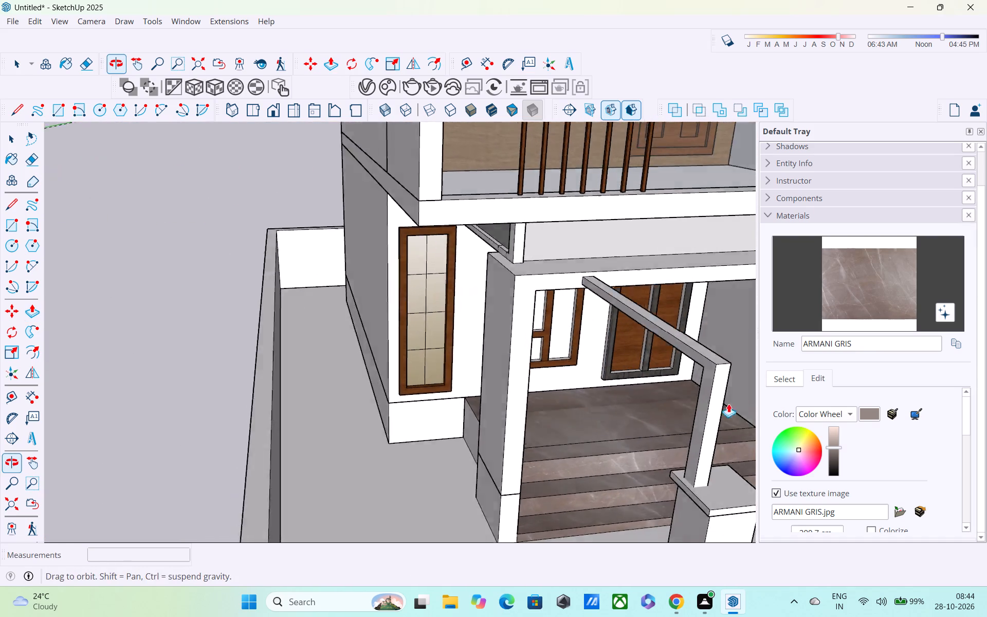
pyautogui.moveTo(728, 404); pyautogui.dragTo(728, 405, button='middle')
pyautogui.scroll(4, 711, 375)
pyautogui.press(';')
pyautogui.press('l')
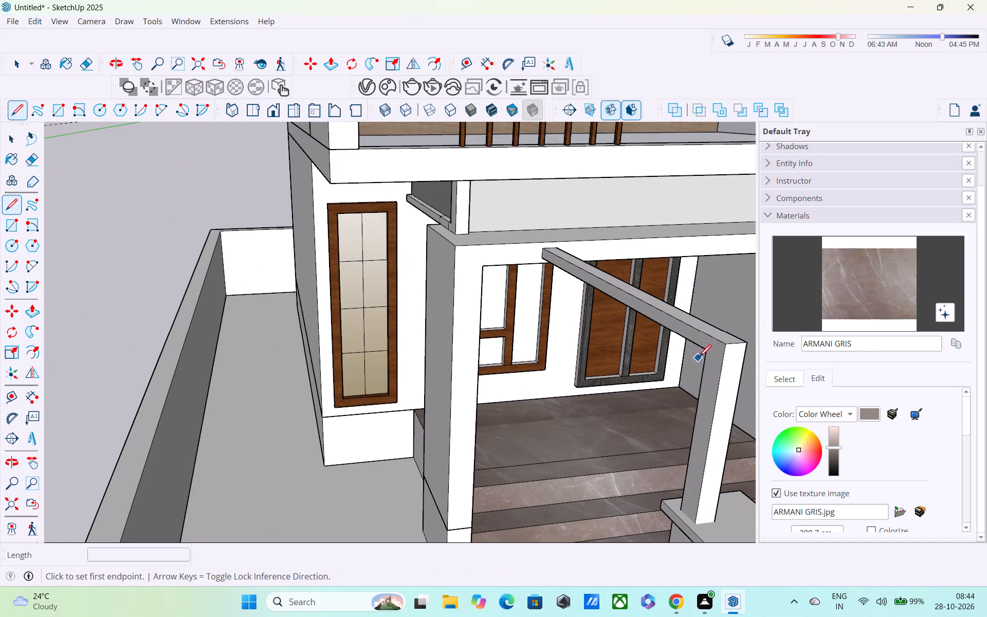
pyautogui.click(701, 351)
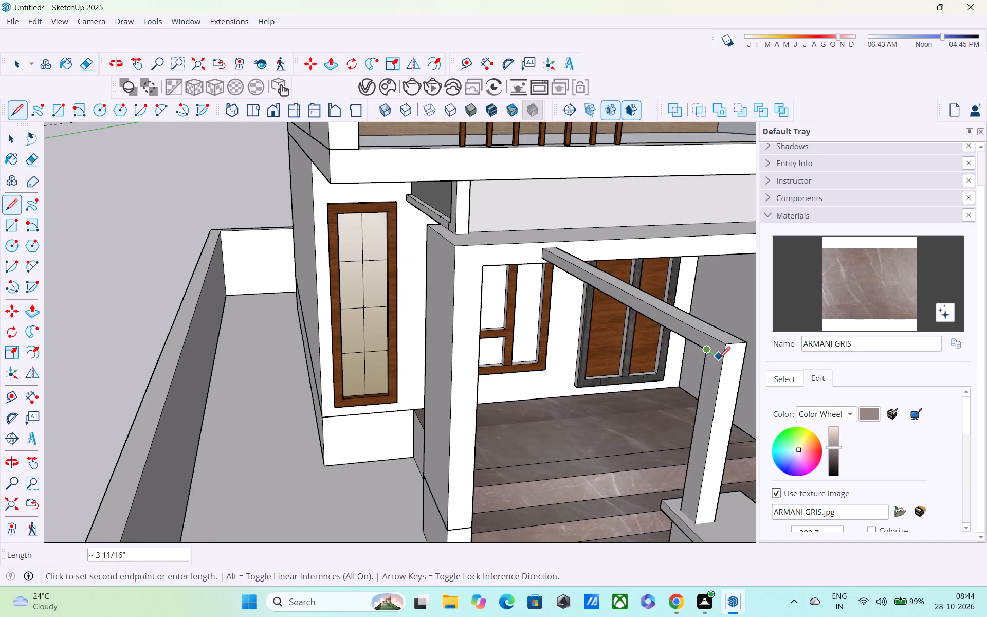
pyautogui.click(721, 363)
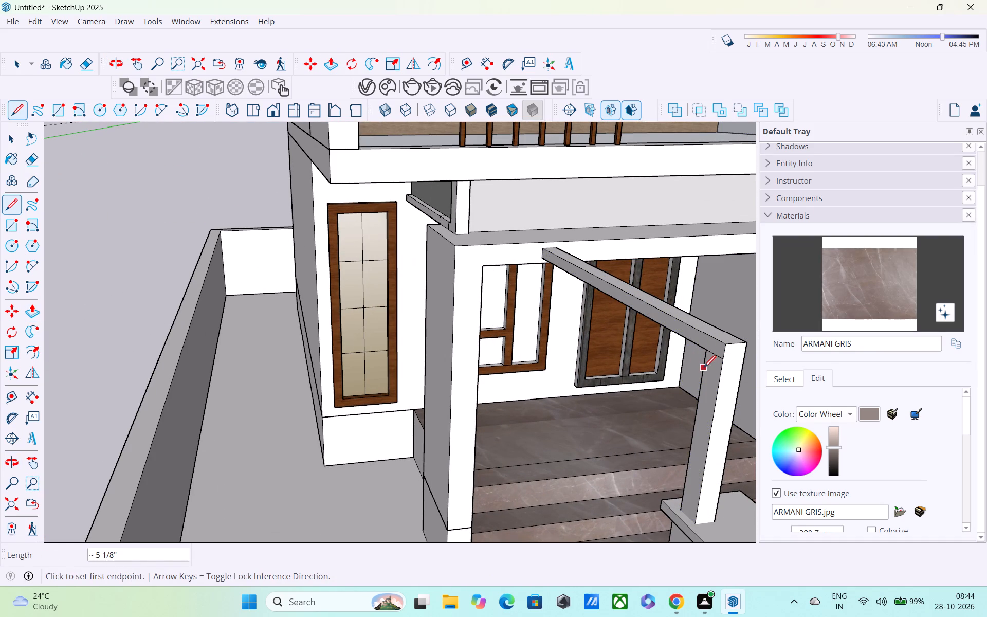
pyautogui.press('l')
pyautogui.press('space')
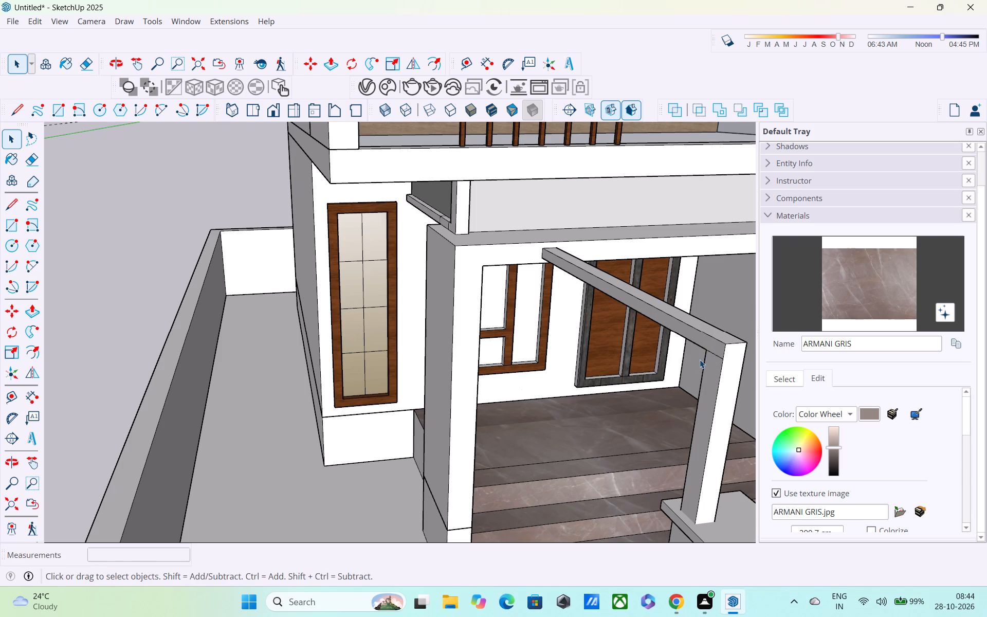
# Pull the bar's side face out about 2' 4 5/16" and a further 8' 3" to form a canopy slab over the boundary wall.
pyautogui.scroll(-4, 700, 359)
pyautogui.press('p')
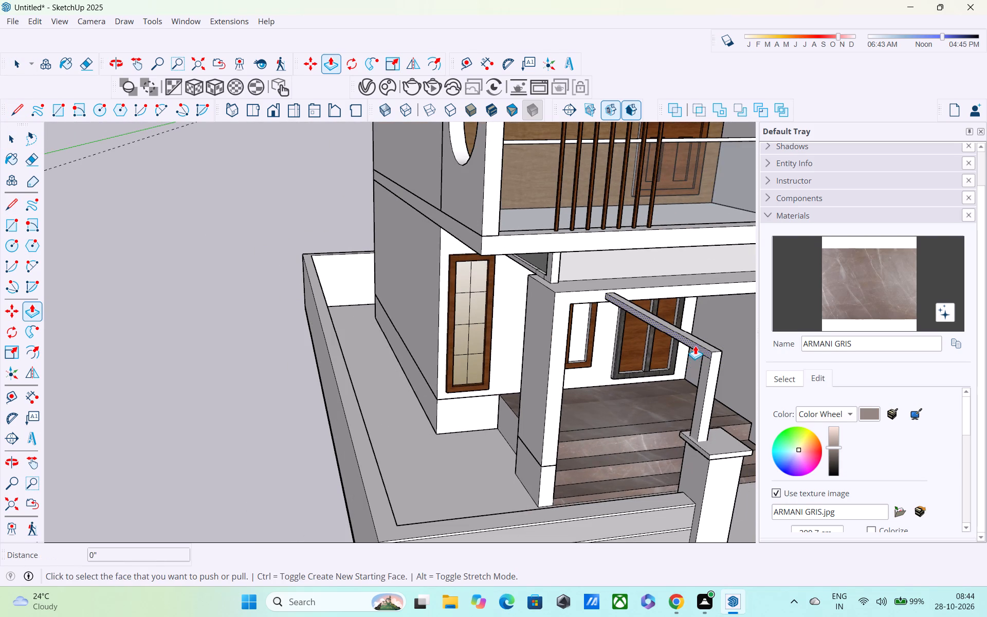
pyautogui.click(695, 344)
pyautogui.click(483, 381)
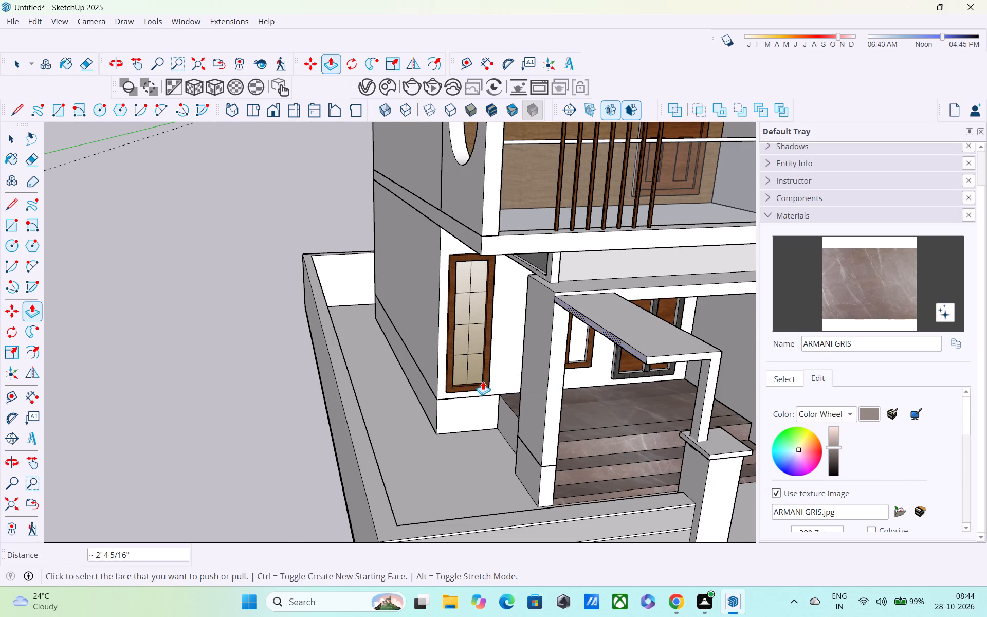
pyautogui.click(602, 332)
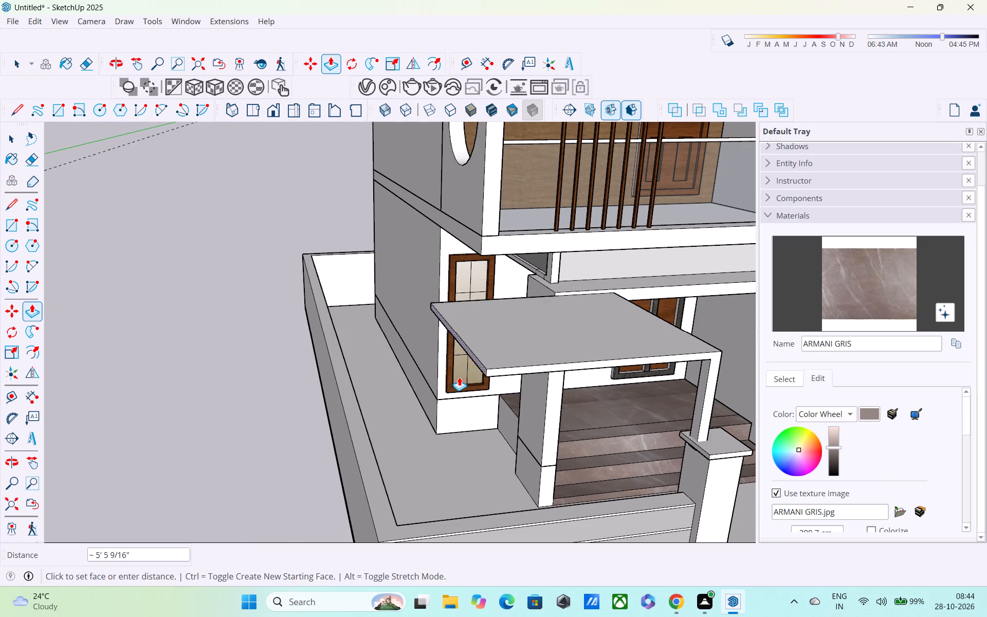
pyautogui.moveTo(450, 379); pyautogui.dragTo(435, 347, button='middle')
pyautogui.keyDown('shift'); pyautogui.moveTo(432, 349); pyautogui.dragTo(400, 347, button='middle'); pyautogui.keyUp('shift')
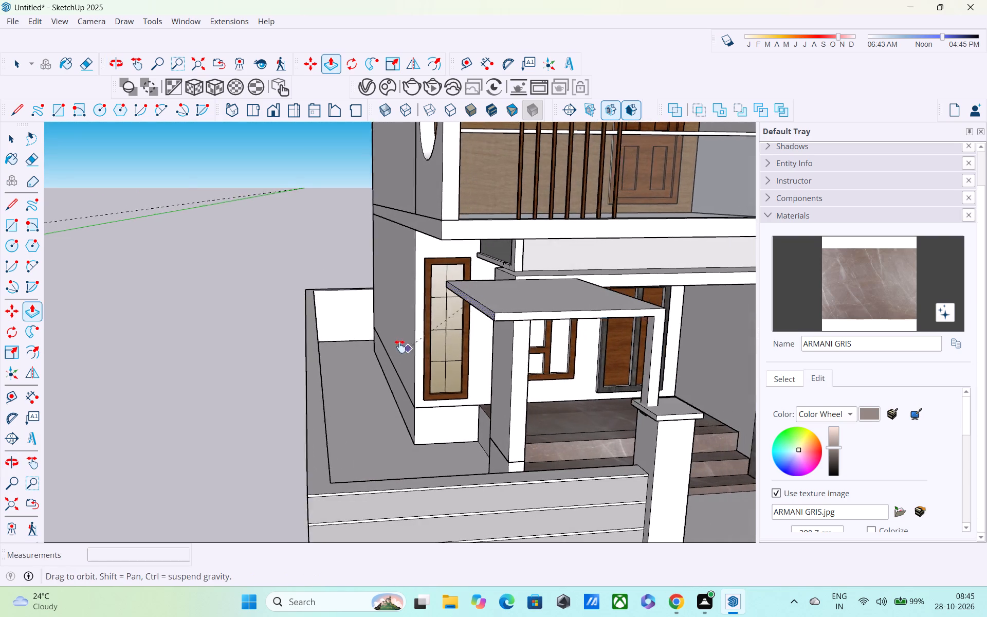
pyautogui.keyDown('shift'); pyautogui.moveTo(400, 347); pyautogui.dragTo(381, 336, button='middle'); pyautogui.keyUp('shift')
pyautogui.click(288, 380)
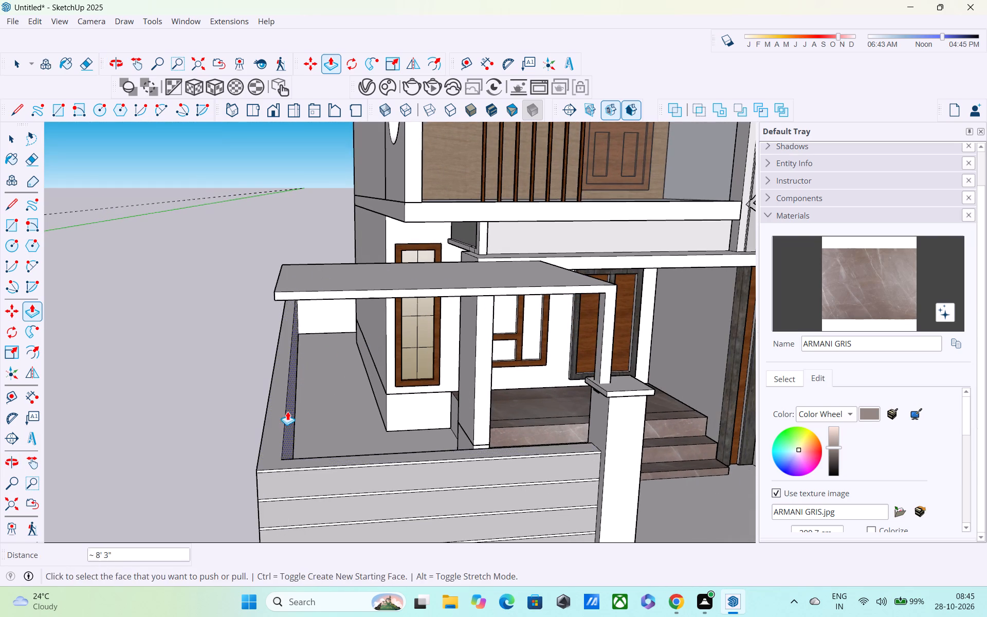
# Examine the canopy slab's extent over the boundary wall and porch from several angles.
pyautogui.moveTo(287, 411); pyautogui.dragTo(296, 360, button='middle')
pyautogui.scroll(-4, 298, 362)
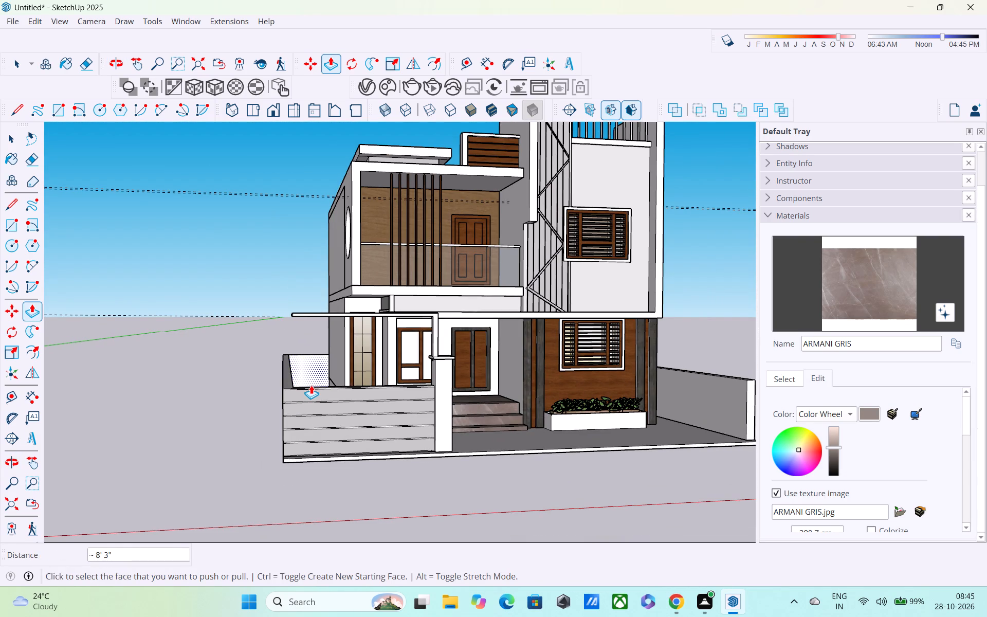
pyautogui.moveTo(321, 382); pyautogui.dragTo(324, 505, button='middle')
pyautogui.scroll(3, 324, 433)
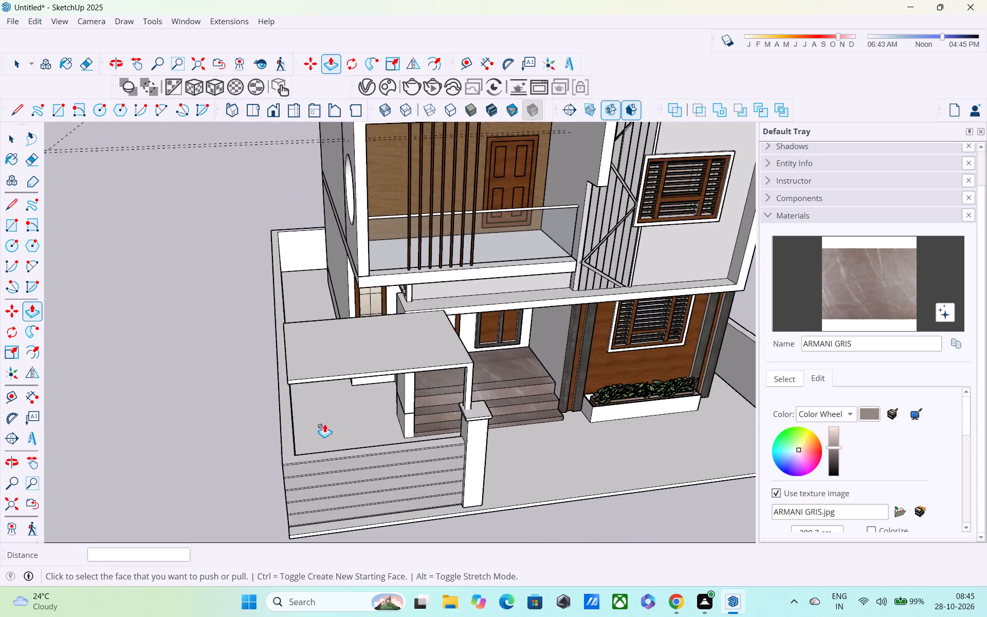
pyautogui.moveTo(324, 423); pyautogui.dragTo(325, 328, button='middle')
pyautogui.moveTo(363, 342); pyautogui.dragTo(401, 286, button='middle')
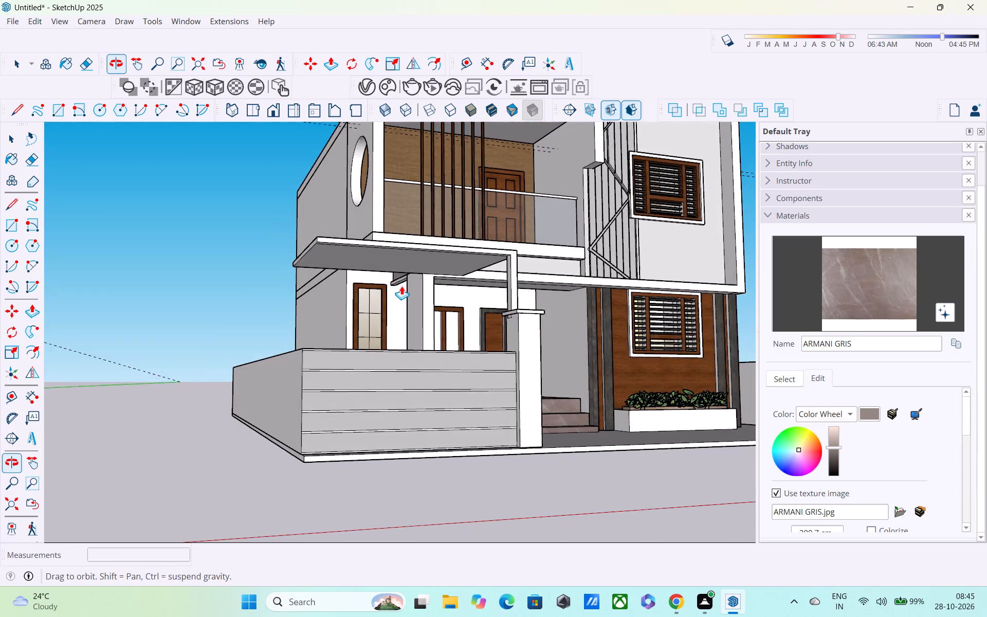
pyautogui.scroll(-3, 401, 286)
pyautogui.moveTo(393, 310); pyautogui.dragTo(481, 311, button='middle')
pyautogui.scroll(1, 481, 311)
pyautogui.scroll(-1, 471, 303)
pyautogui.moveTo(461, 310); pyautogui.dragTo(360, 355, button='middle')
# Draw a rectangle about 3 3/16" by 5 1/8" on the canopy's underside at its front outer corner.
pyautogui.moveTo(310, 294); pyautogui.dragTo(294, 188, button='middle')
pyautogui.scroll(7, 305, 236)
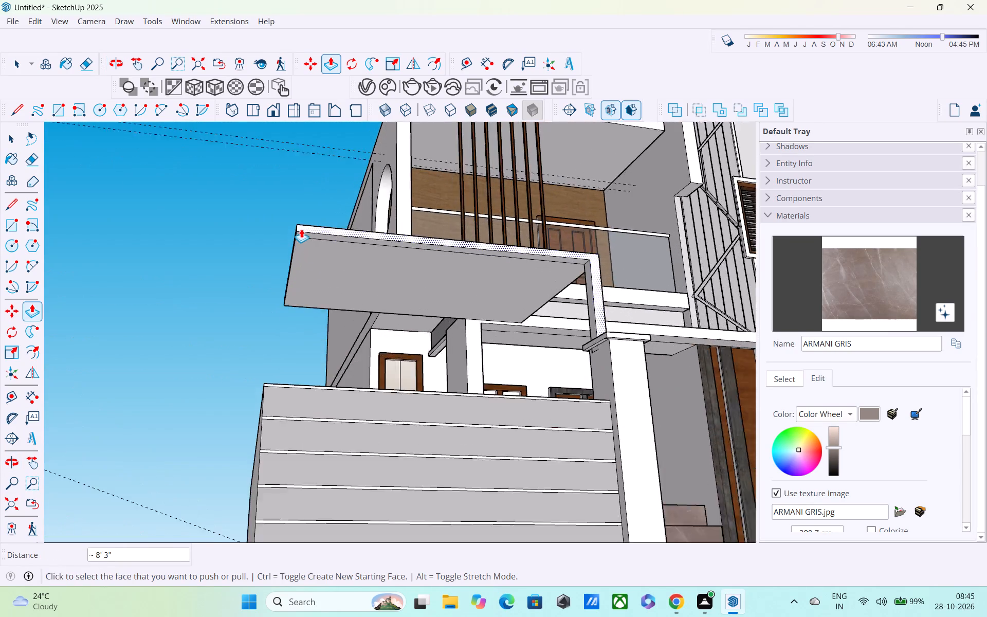
pyautogui.scroll(11, 301, 229)
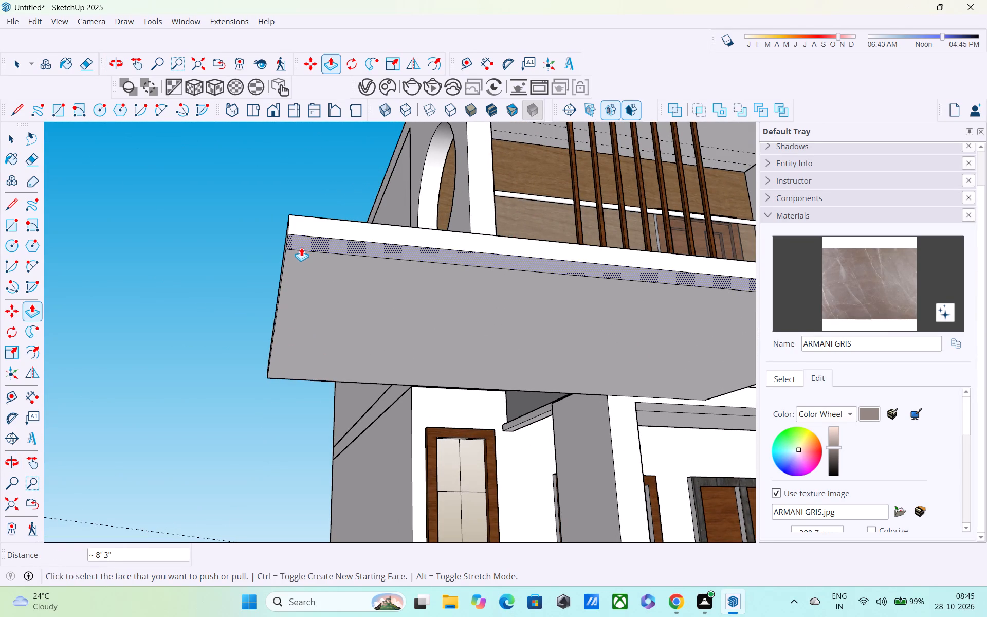
pyautogui.press('e')
pyautogui.press('r')
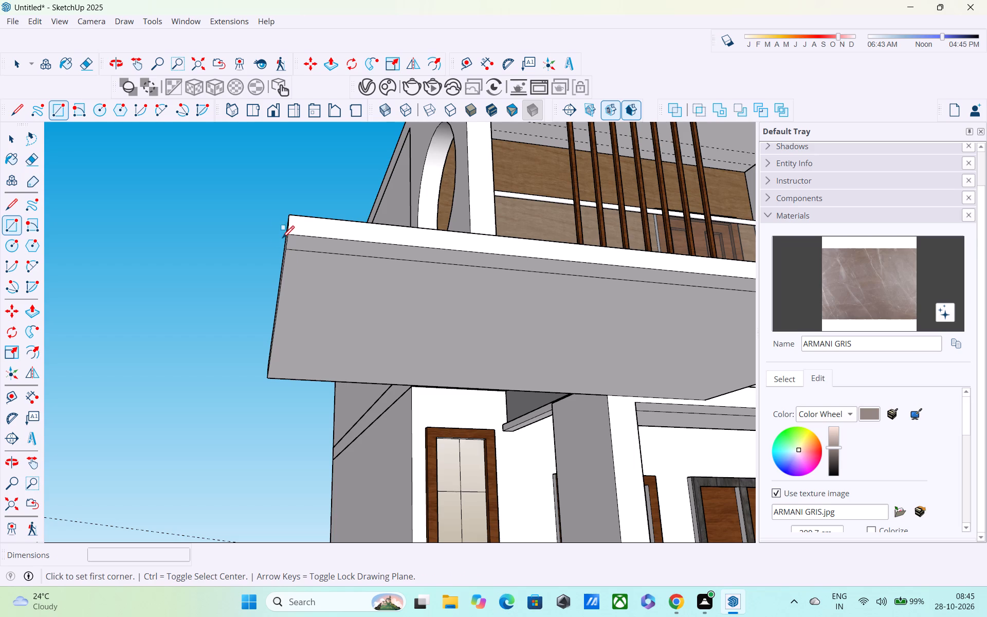
pyautogui.click(289, 241)
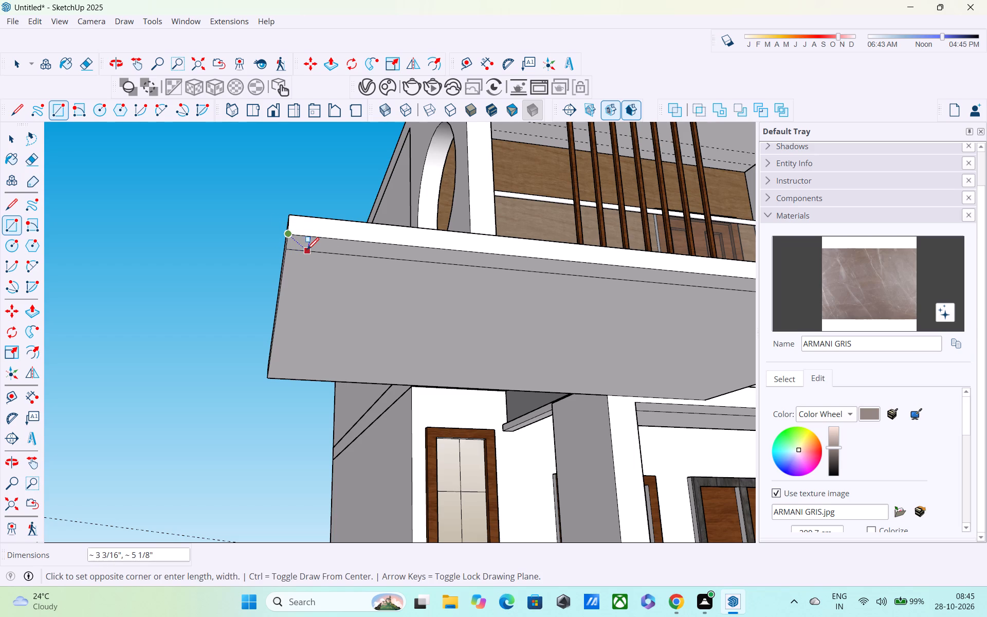
pyautogui.click(307, 250)
# Pull the front corner rectangle down about 5' 5 15/16" to form a post reaching the boundary wall.
pyautogui.press('p')
pyautogui.click(301, 237)
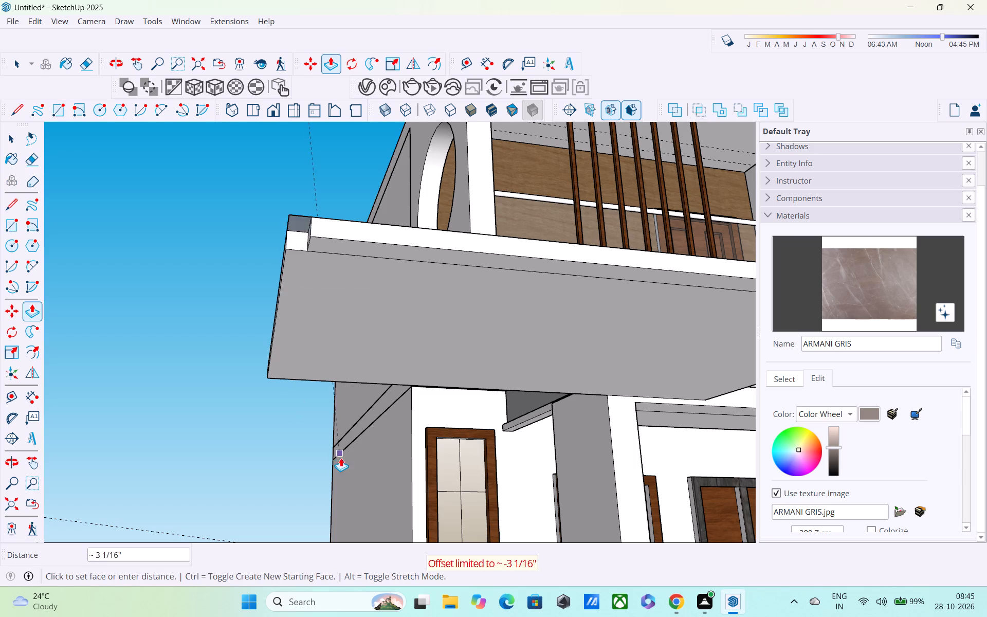
pyautogui.scroll(-3, 317, 435)
pyautogui.keyDown('shift'); pyautogui.moveTo(314, 432); pyautogui.dragTo(300, 366, button='middle'); pyautogui.keyUp('shift')
pyautogui.middleClick(301, 384)
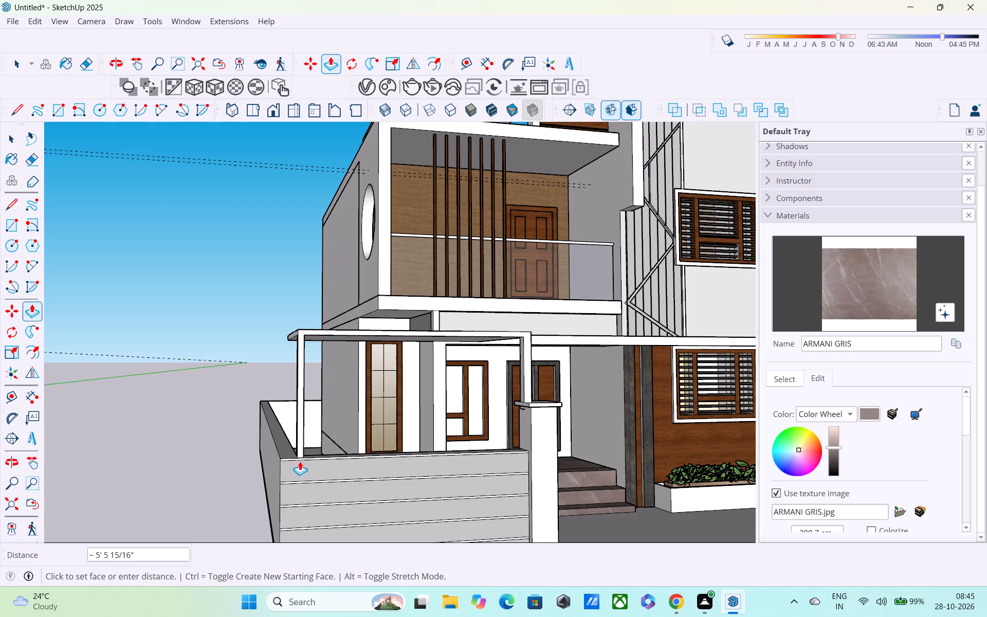
pyautogui.click(300, 461)
# Draw a rectangle about 4 13/16" by 4 13/16" on the canopy's underside at its rear outer corner.
pyautogui.moveTo(299, 431); pyautogui.dragTo(654, 451, button='middle')
pyautogui.moveTo(415, 405); pyautogui.dragTo(538, 425, button='middle')
pyautogui.scroll(2, 594, 371)
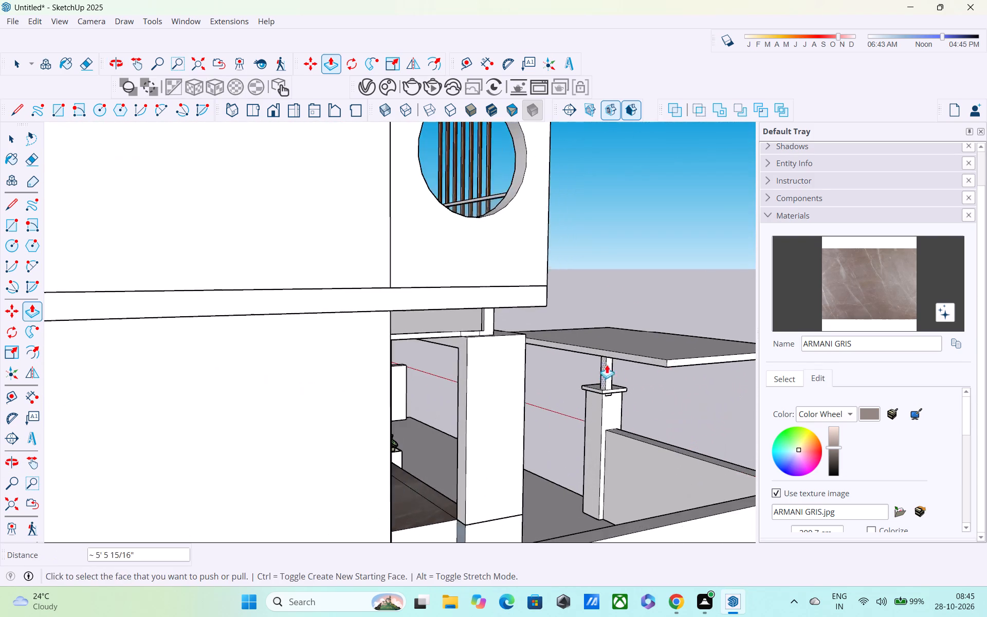
pyautogui.scroll(6, 607, 365)
pyautogui.moveTo(675, 347); pyautogui.dragTo(592, 288, button='middle')
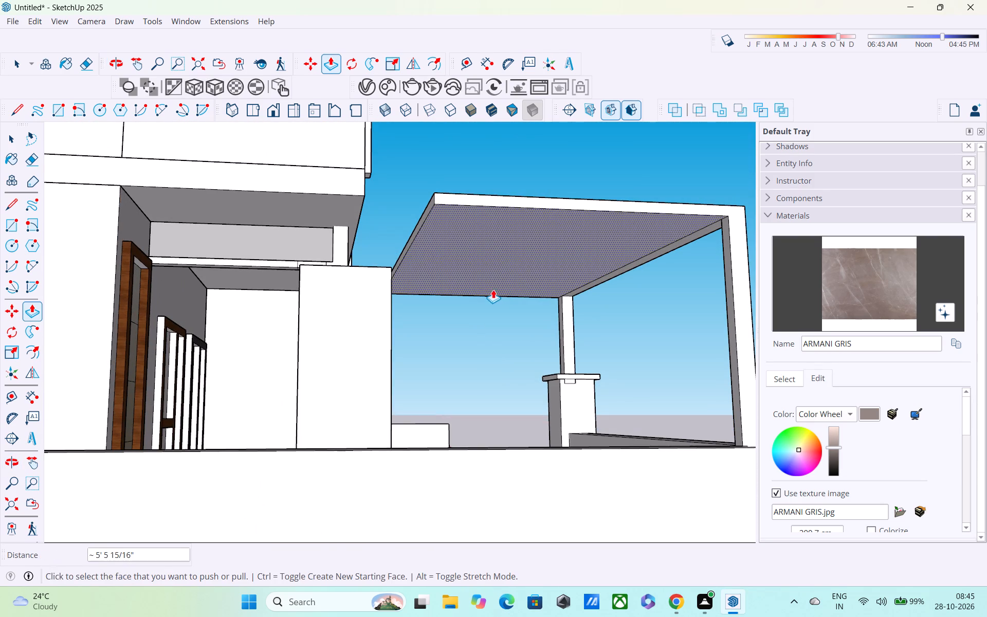
pyautogui.press('r')
pyautogui.scroll(3, 471, 232)
pyautogui.scroll(1, 436, 197)
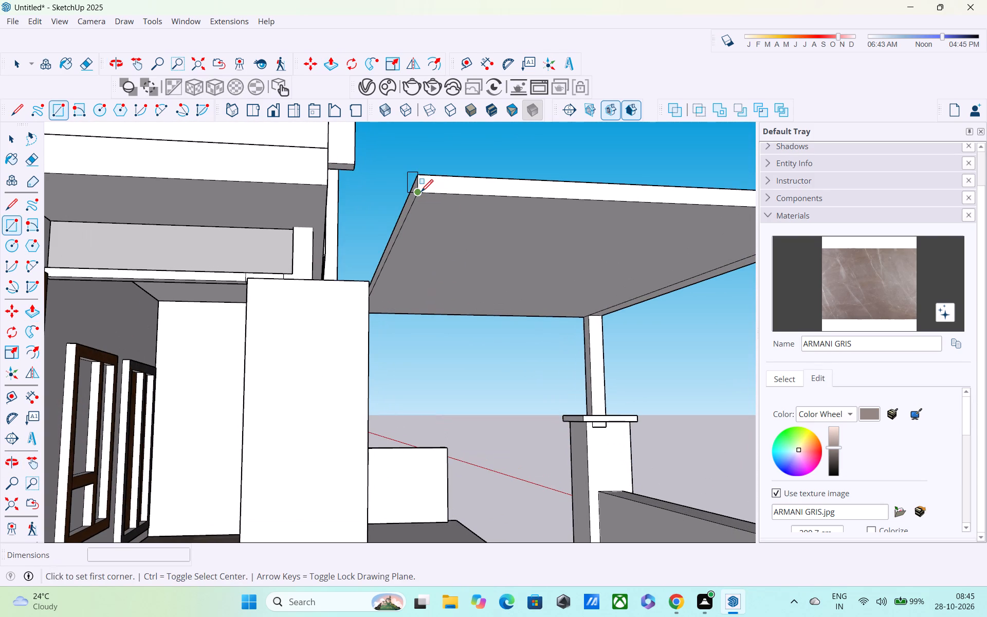
pyautogui.click(421, 193)
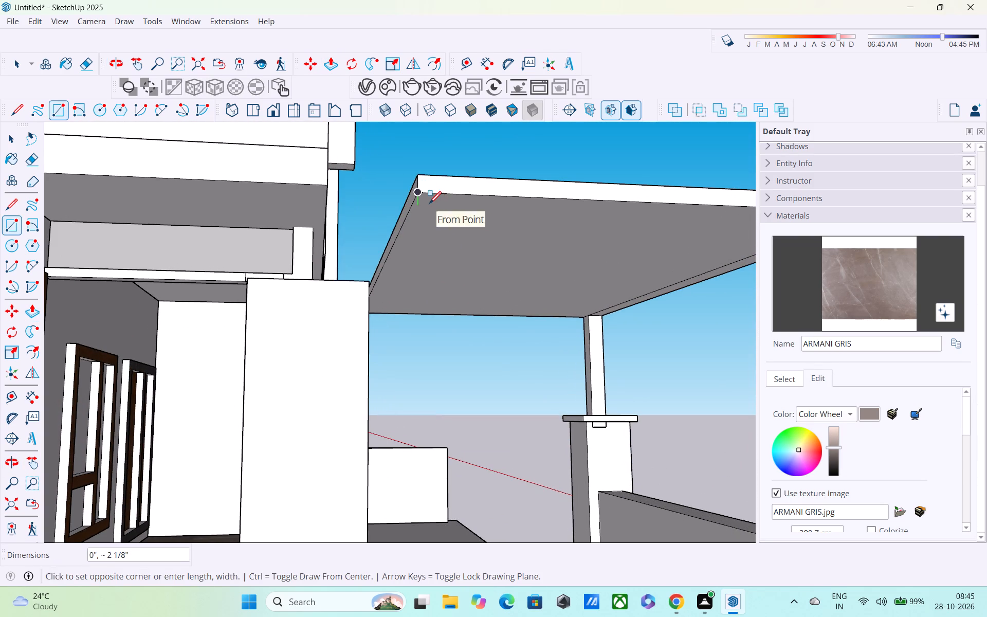
pyautogui.moveTo(440, 207); pyautogui.dragTo(407, 223, button='middle')
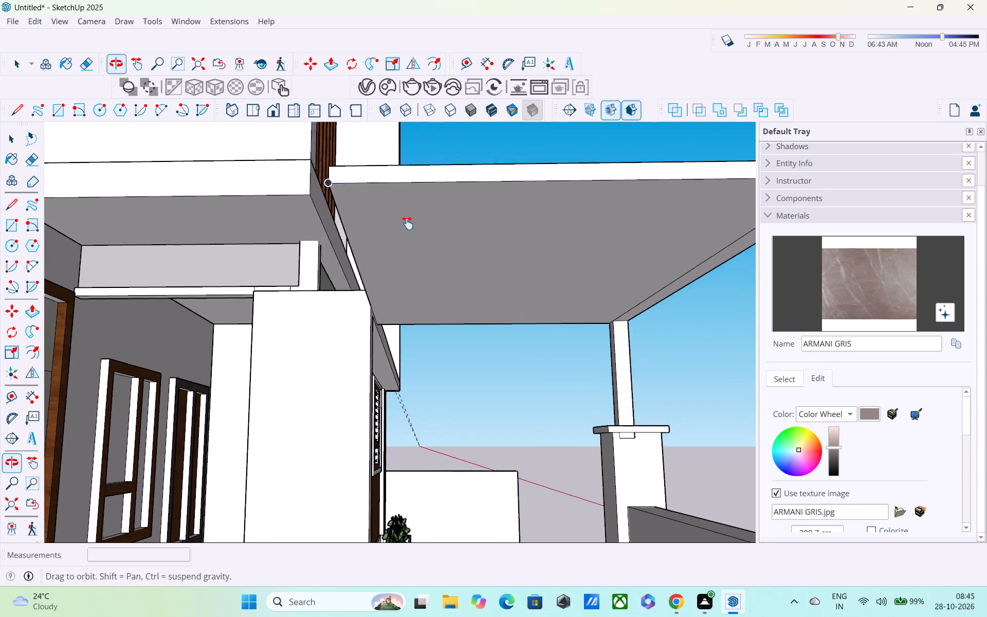
pyautogui.moveTo(407, 223); pyautogui.dragTo(441, 354, button='middle')
pyautogui.moveTo(425, 350); pyautogui.dragTo(388, 275, button='middle')
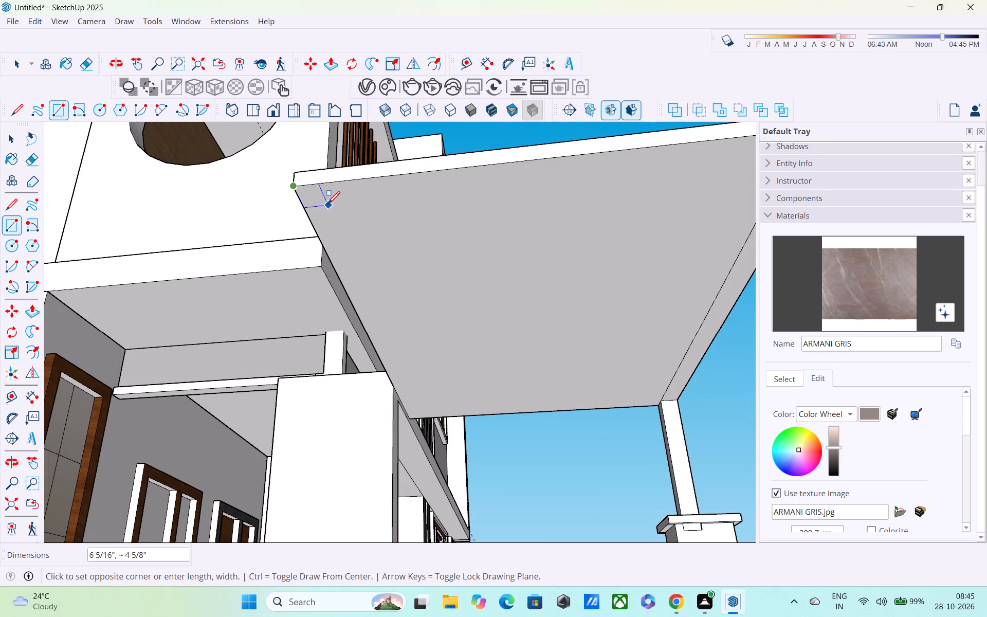
pyautogui.click(327, 200)
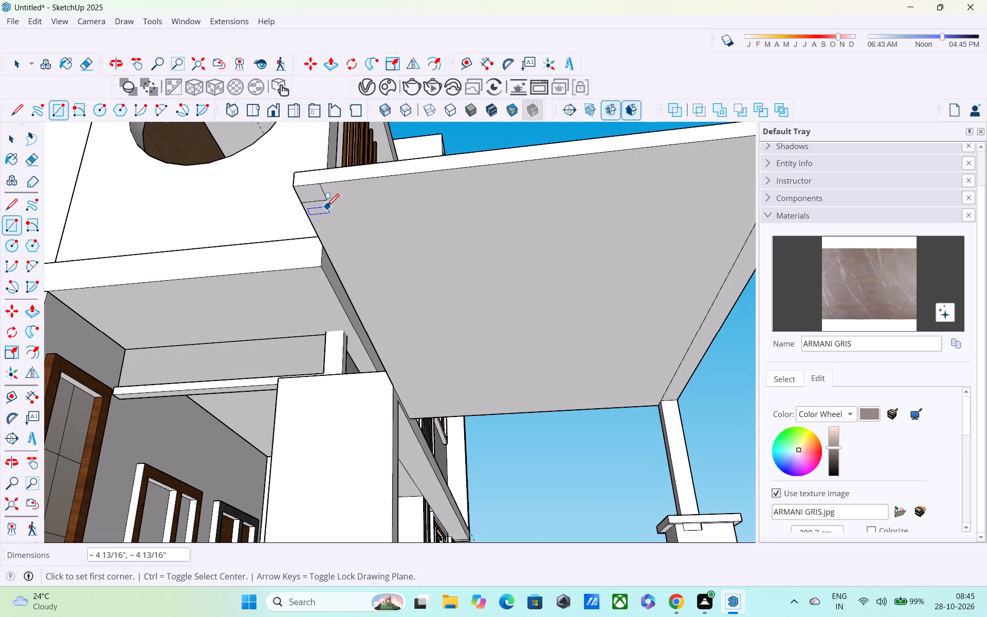
# Pull the rear corner rectangle down about 7/8" and a further 3' 1 3/16" as a post, undoing the stray push in between.
pyautogui.press('p')
pyautogui.click(315, 193)
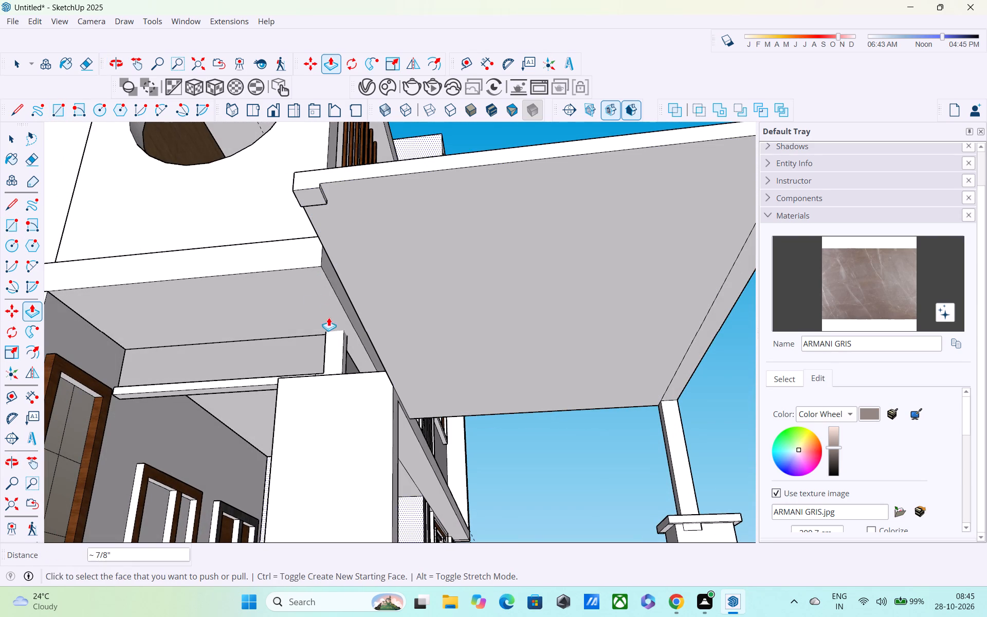
pyautogui.moveTo(309, 199); pyautogui.dragTo(320, 329)
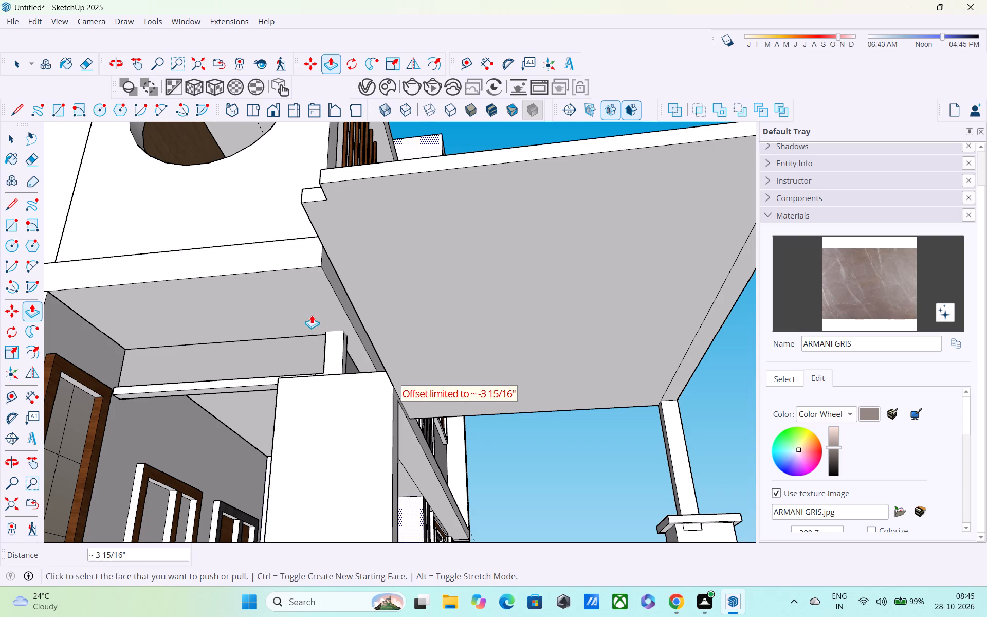
pyautogui.hotkey('ctrl', 'z')
pyautogui.moveTo(307, 197); pyautogui.dragTo(312, 394)
# Pull the bottom face of the canopy's rear outer post down about a further 1' 10 15/16".
pyautogui.scroll(-2, 304, 378)
pyautogui.keyDown('shift'); pyautogui.moveTo(301, 371); pyautogui.dragTo(300, 264, button='middle'); pyautogui.keyUp('shift')
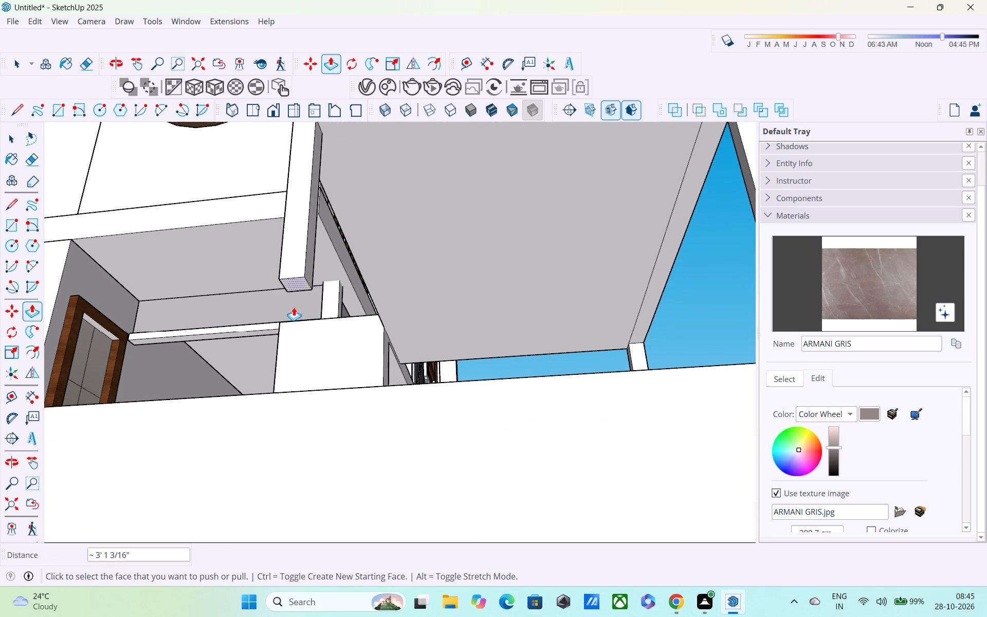
pyautogui.click(295, 275)
pyautogui.press('Escape')
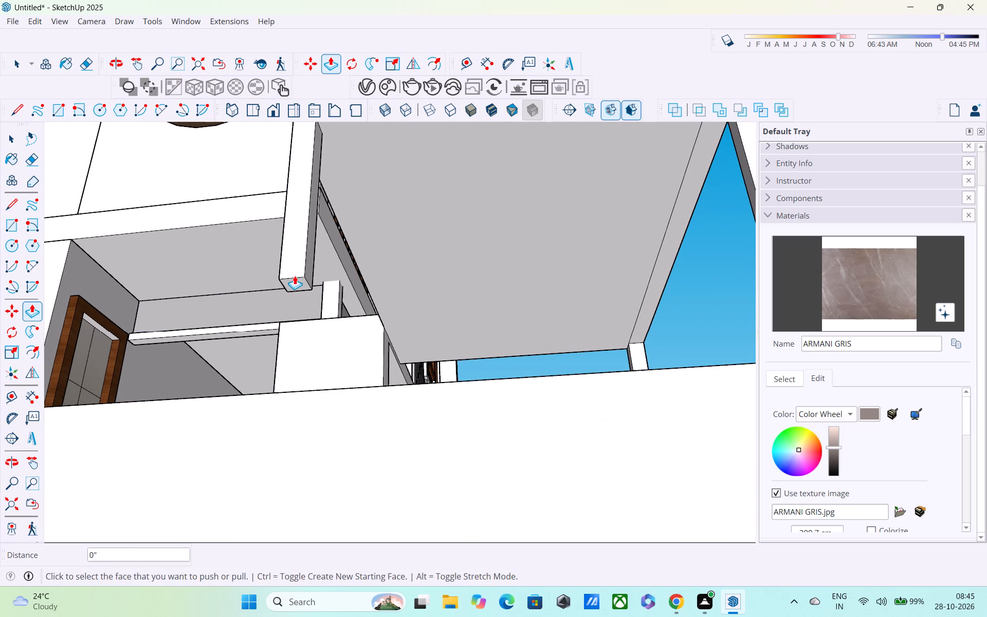
pyautogui.click(294, 280)
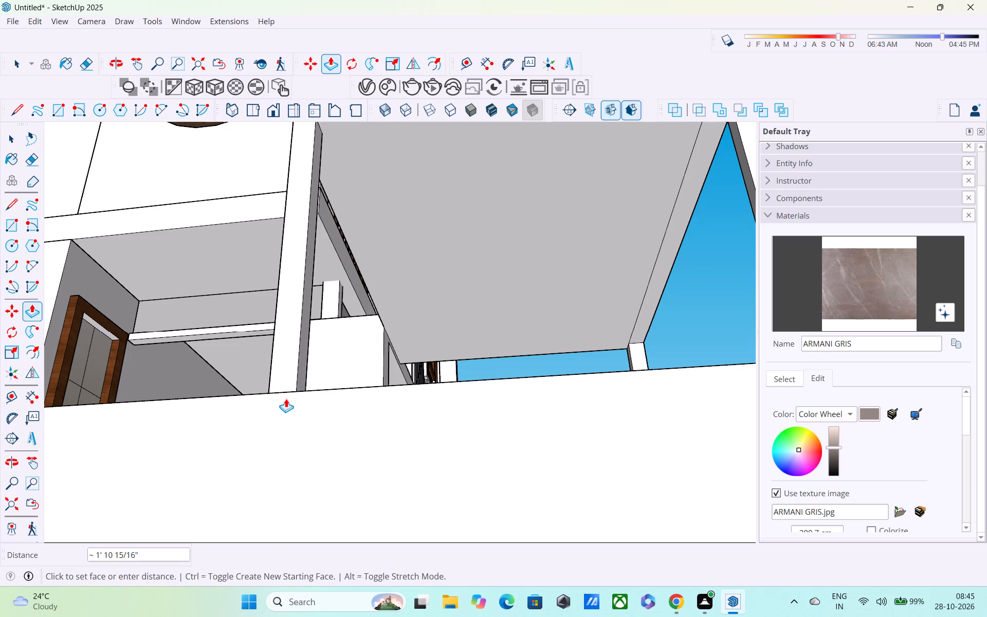
pyautogui.click(286, 398)
# Pull the rear outer post's bottom face down another 2 7/8" to meet the top of the boundary wall.
pyautogui.moveTo(331, 385); pyautogui.dragTo(276, 410, button='middle')
pyautogui.scroll(-5, 277, 406)
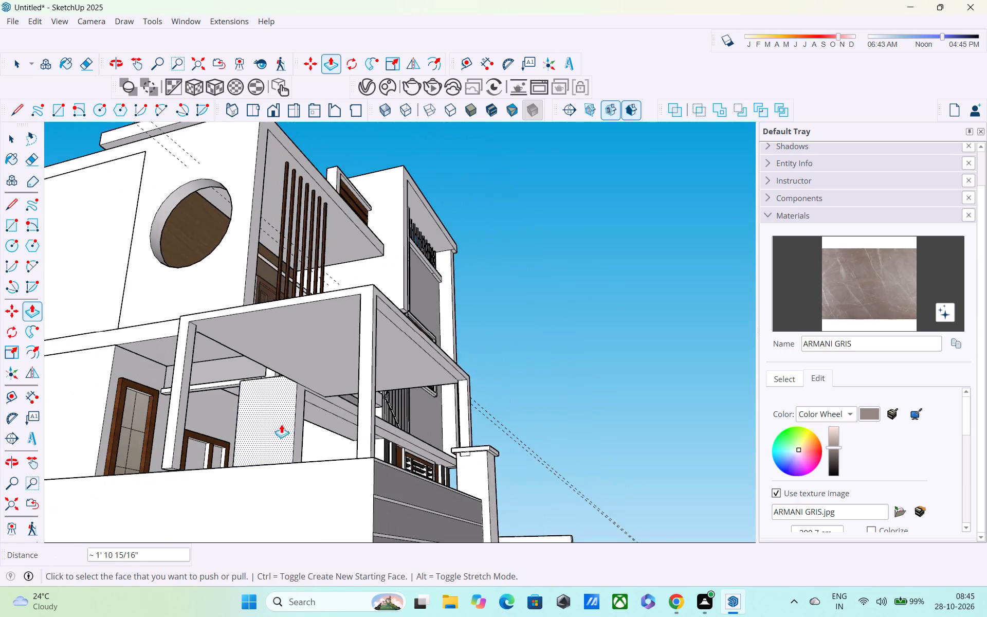
pyautogui.moveTo(271, 437); pyautogui.dragTo(285, 416, button='middle')
pyautogui.keyDown('shift'); pyautogui.moveTo(278, 419); pyautogui.dragTo(299, 371, button='middle'); pyautogui.keyUp('shift')
pyautogui.moveTo(175, 367); pyautogui.dragTo(267, 520, button='middle')
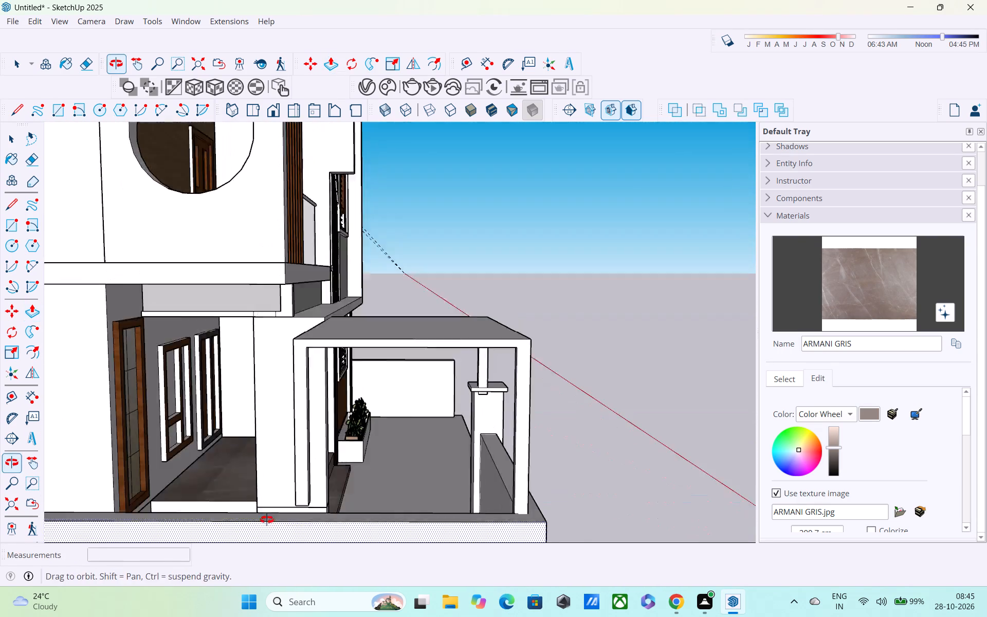
pyautogui.moveTo(267, 520); pyautogui.dragTo(278, 523, button='middle')
pyautogui.scroll(2, 350, 531)
pyautogui.moveTo(326, 501); pyautogui.dragTo(328, 457, button='middle')
pyautogui.scroll(4, 328, 406)
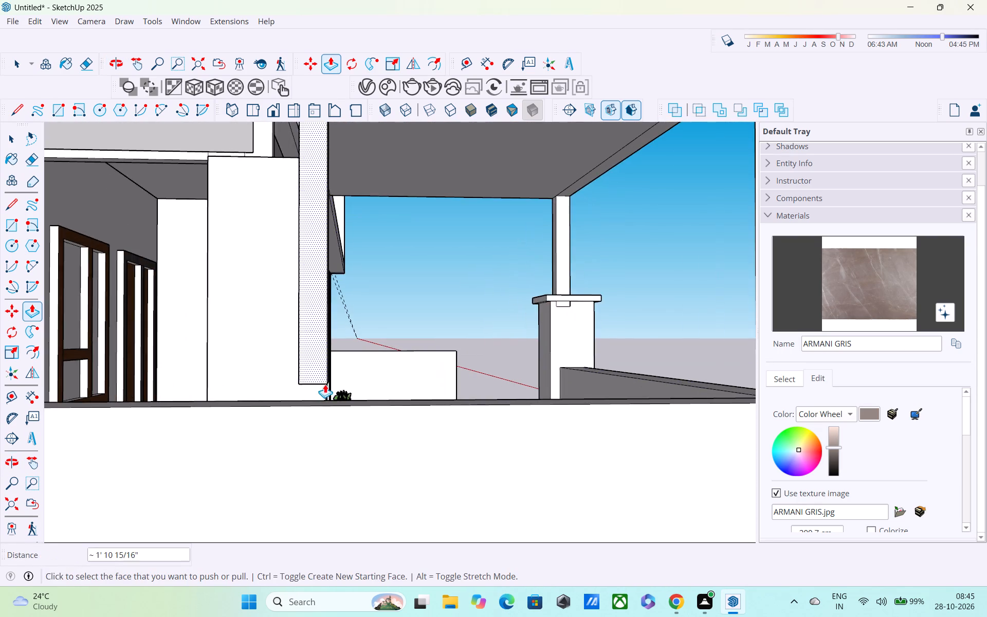
pyautogui.scroll(6, 324, 384)
pyautogui.moveTo(319, 382); pyautogui.dragTo(487, 350, button='middle')
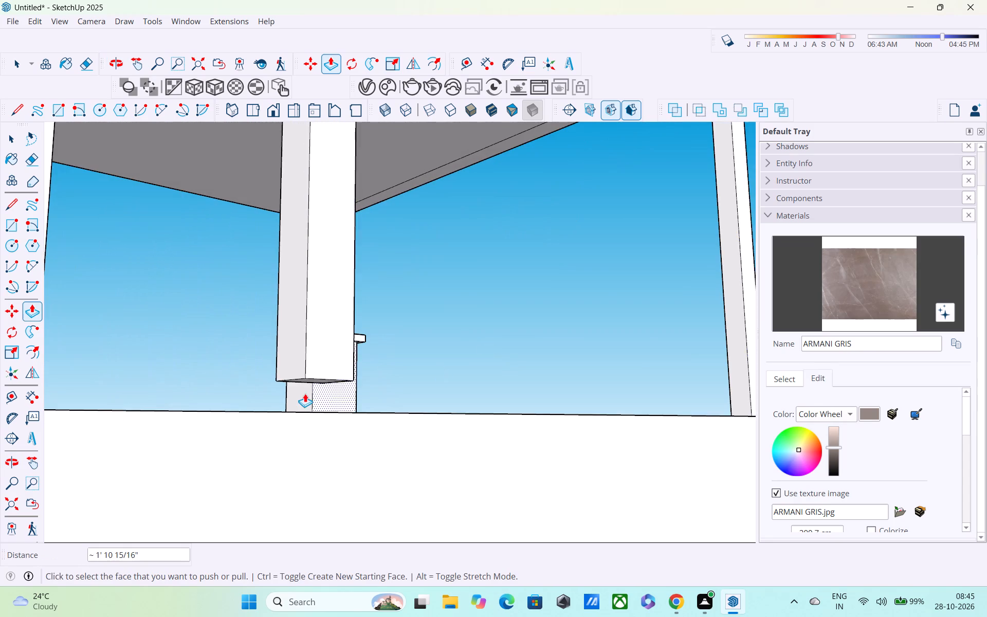
pyautogui.scroll(3, 305, 393)
pyautogui.scroll(-2, 307, 377)
pyautogui.scroll(1, 309, 370)
pyautogui.click(320, 347)
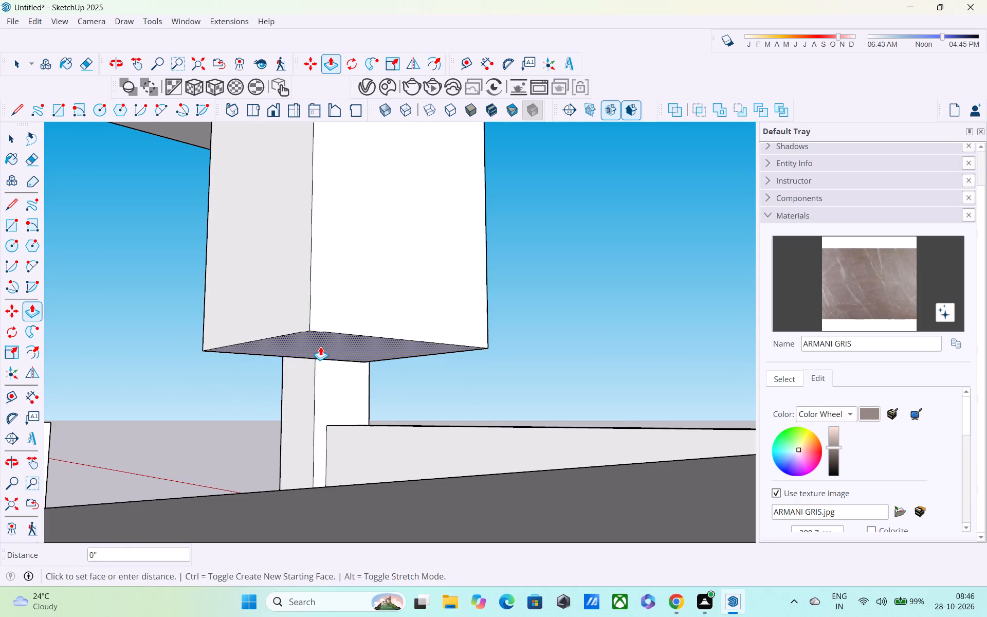
pyautogui.click(331, 490)
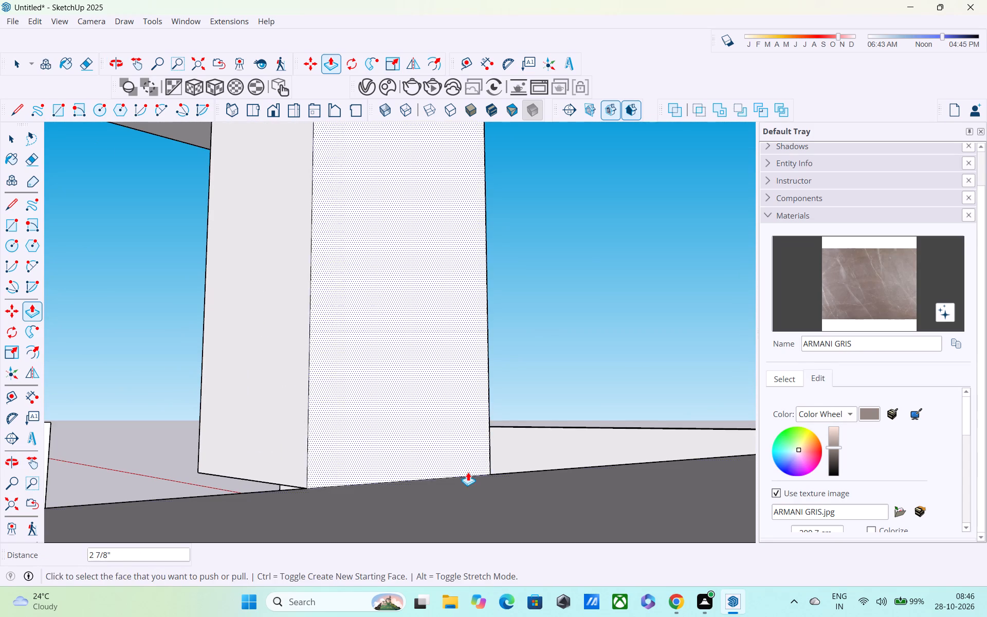
# Shift the rear post onto the boundary wall by pulling its outer face out about 5 7/16" and pushing its inner face in about 4 13/16".
pyautogui.scroll(-2, 468, 472)
pyautogui.moveTo(468, 472); pyautogui.dragTo(107, 513, button='middle')
pyautogui.scroll(-3, 324, 386)
pyautogui.click(350, 374)
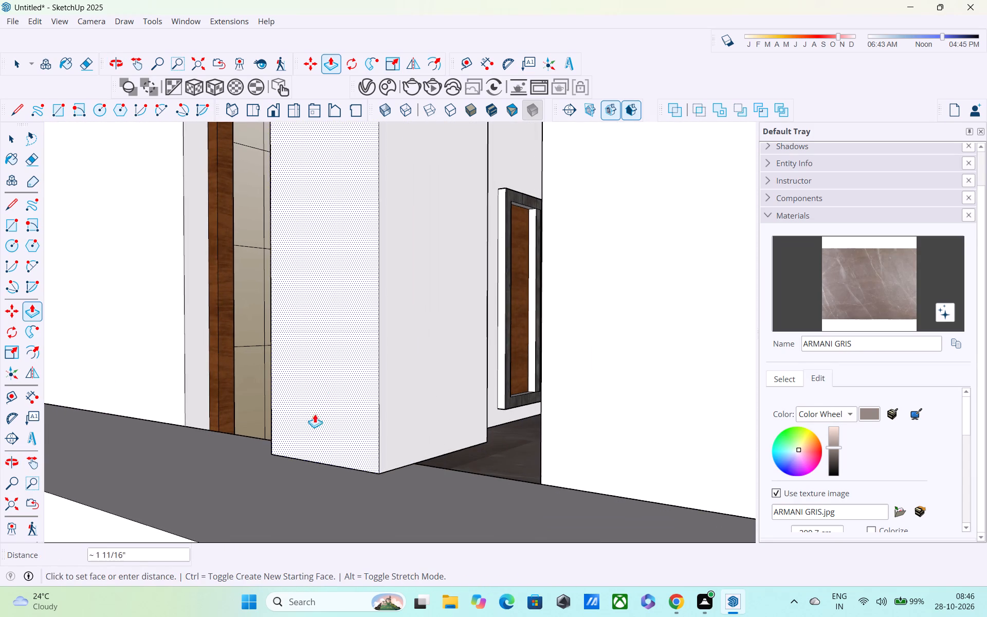
pyautogui.click(252, 508)
pyautogui.moveTo(470, 357); pyautogui.dragTo(166, 371, button='middle')
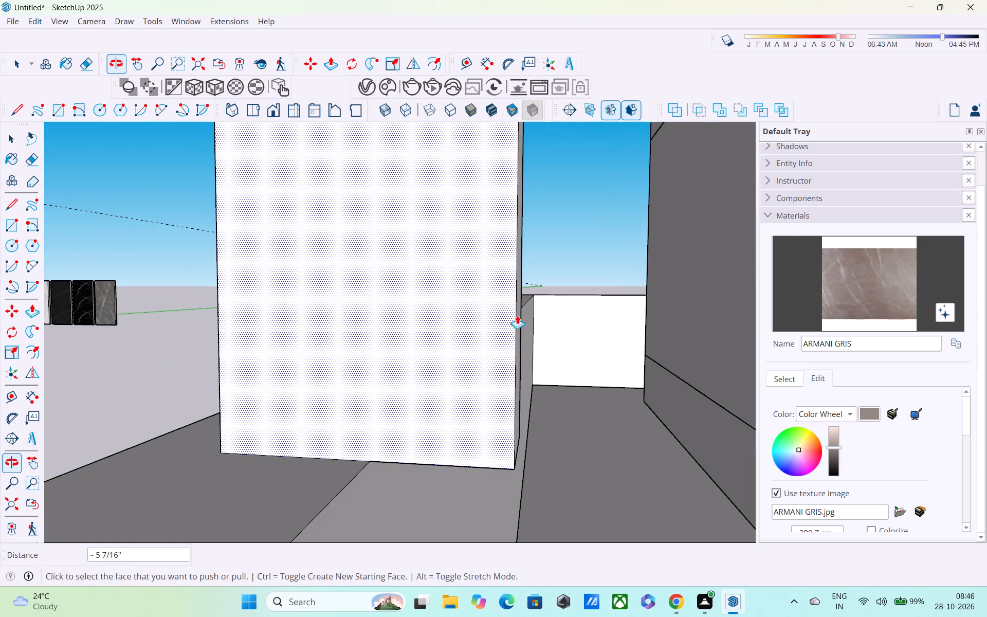
pyautogui.moveTo(521, 324); pyautogui.dragTo(435, 330, button='middle')
pyautogui.click(504, 323)
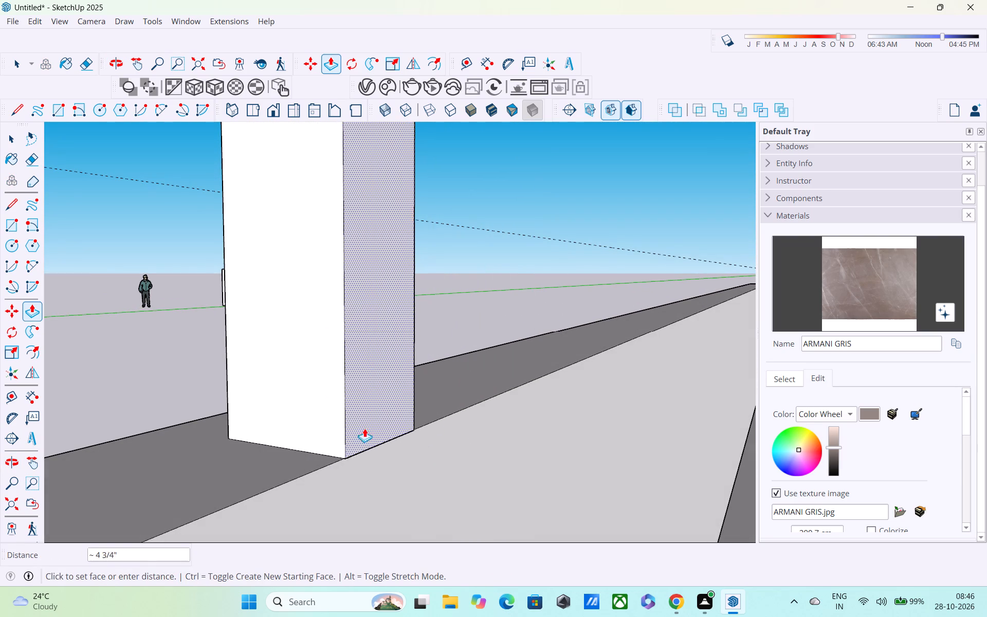
pyautogui.click(348, 459)
# Review the posts and canopy close up and against the whole house front.
pyautogui.scroll(-7, 322, 442)
pyautogui.moveTo(324, 442); pyautogui.dragTo(388, 464, button='middle')
pyautogui.scroll(-2, 324, 443)
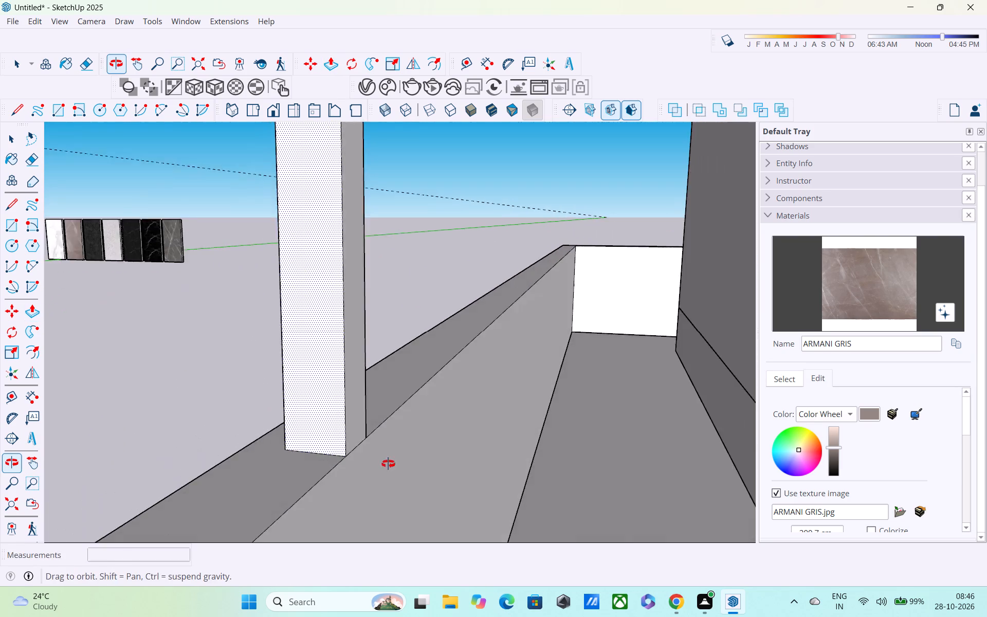
pyautogui.moveTo(388, 464); pyautogui.dragTo(389, 464, button='middle')
pyautogui.scroll(1, 389, 464)
pyautogui.scroll(-11, 381, 450)
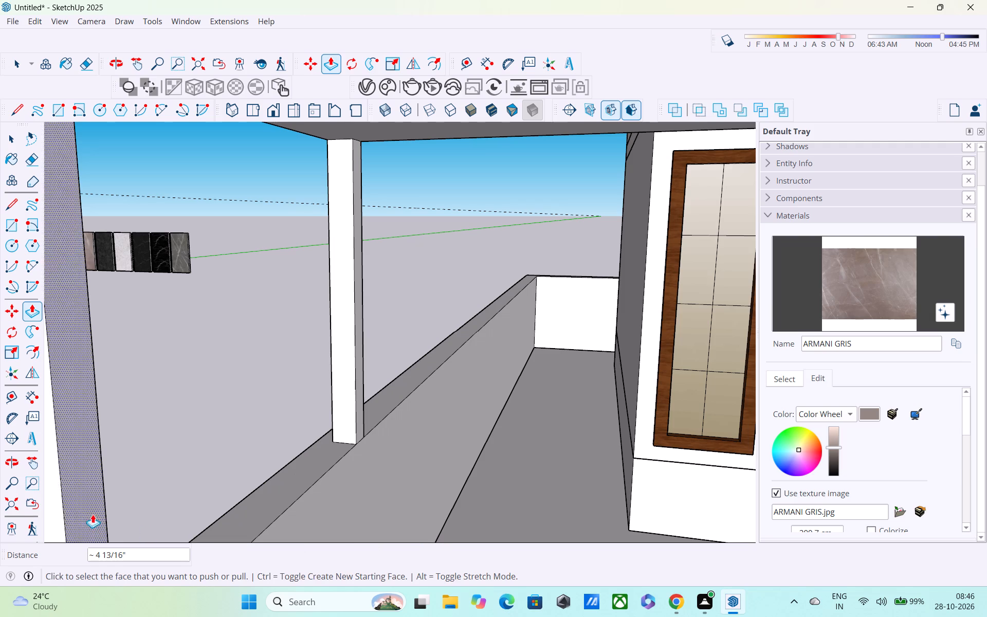
pyautogui.click(12, 505)
pyautogui.scroll(-2, 104, 503)
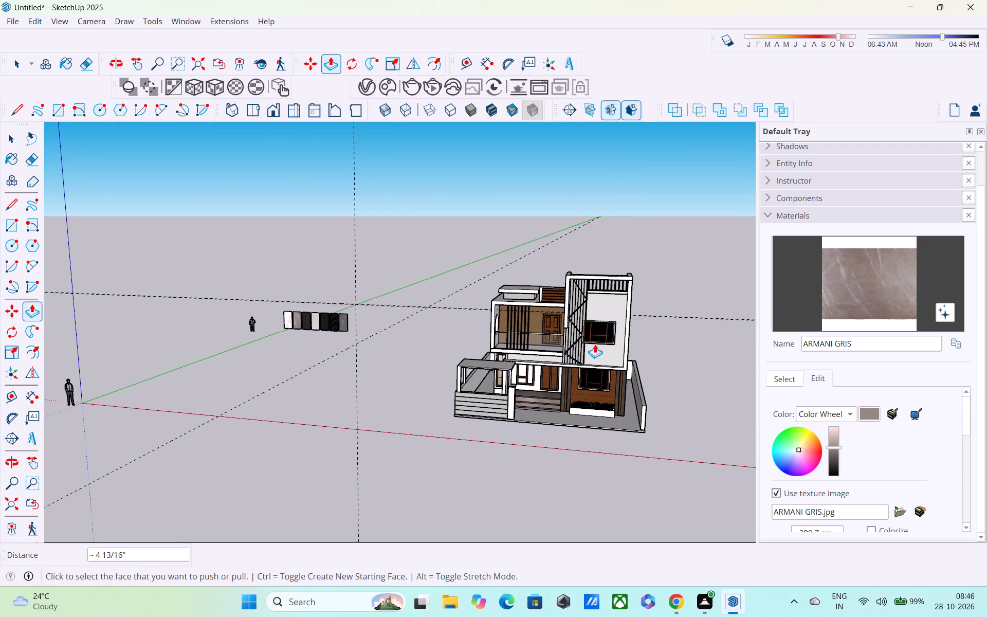
pyautogui.scroll(3, 569, 352)
pyautogui.scroll(4, 474, 356)
pyautogui.moveTo(430, 377); pyautogui.dragTo(642, 386, button='middle')
pyautogui.scroll(1, 541, 394)
pyautogui.moveTo(501, 372); pyautogui.dragTo(469, 353, button='middle')
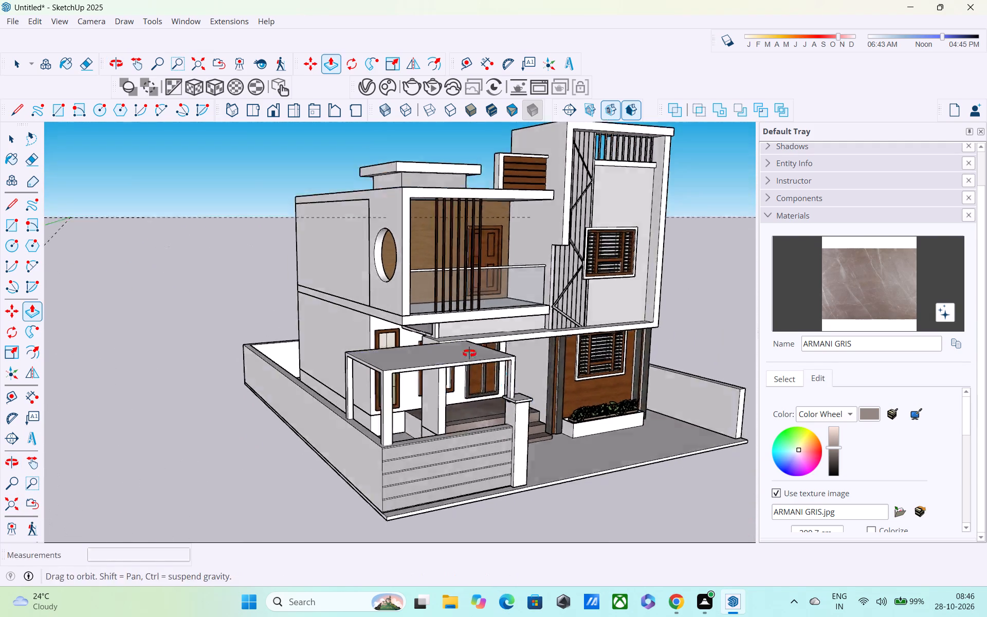
pyautogui.moveTo(469, 353); pyautogui.dragTo(398, 340, button='middle')
pyautogui.scroll(3, 399, 379)
pyautogui.moveTo(398, 391); pyautogui.dragTo(414, 463, button='middle')
pyautogui.scroll(-3, 416, 453)
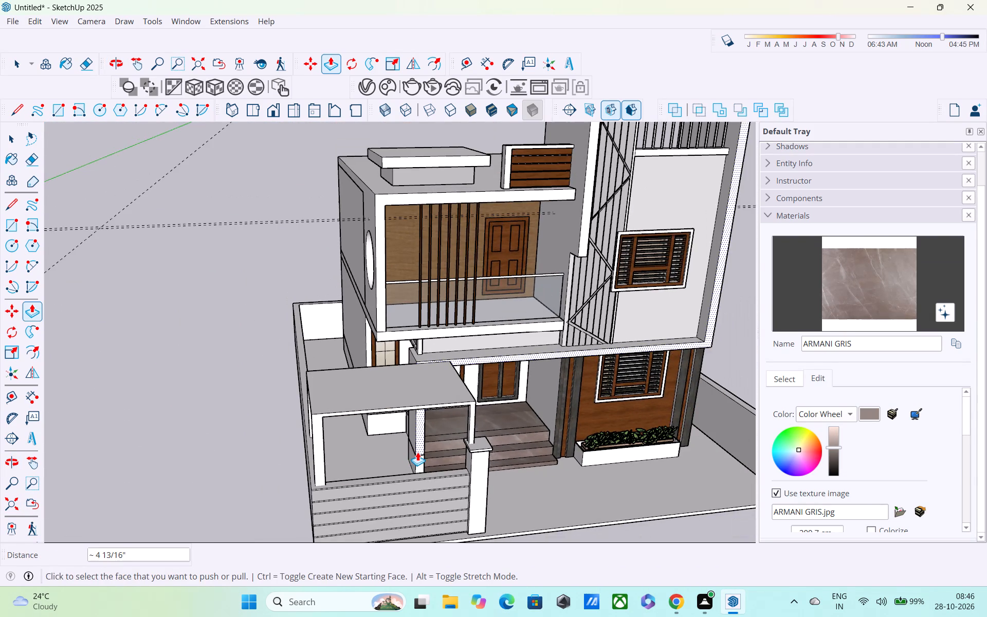
pyautogui.keyDown('shift'); pyautogui.moveTo(421, 449); pyautogui.dragTo(440, 490, button='middle'); pyautogui.keyUp('shift')
pyautogui.scroll(5, 428, 431)
# Draw a narrow rectangle about 5' 10 1/16" by 5 11/16" on the canopy's top face, near its outer side edge.
pyautogui.press('space')
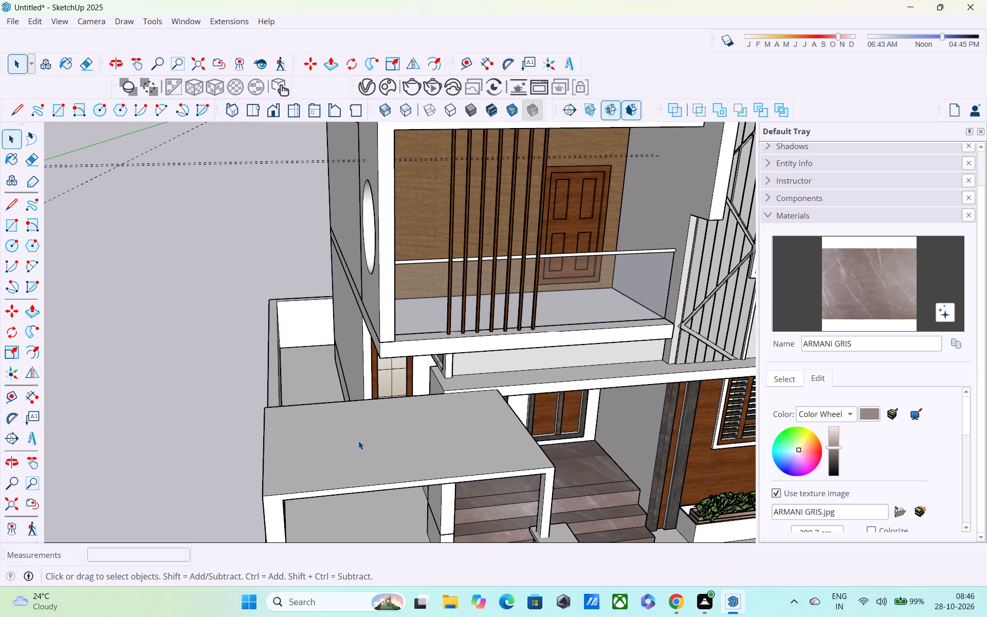
pyautogui.press('r')
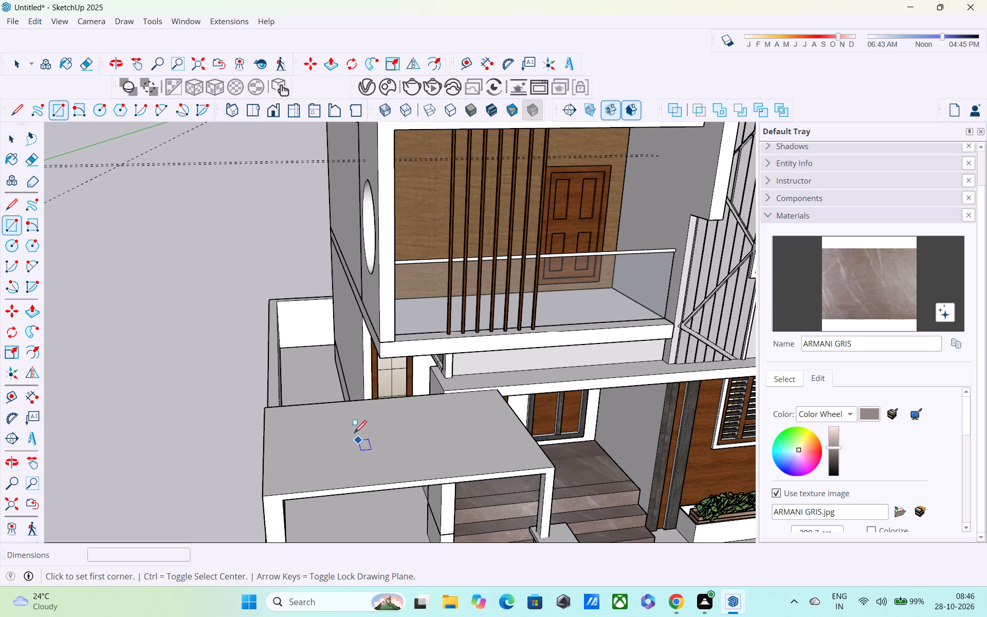
pyautogui.scroll(2, 284, 420)
pyautogui.click(283, 412)
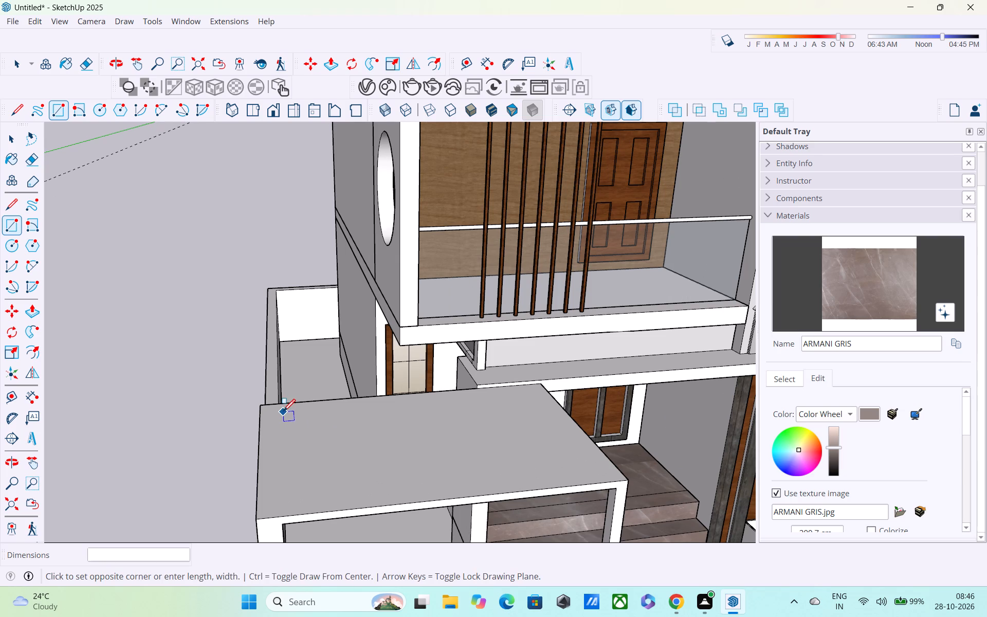
pyautogui.click(303, 499)
# Copy the narrow rectangle about 9' 2 3/16" across the canopy top and divide the distance by 5 for evenly spaced strips.
pyautogui.press('space')
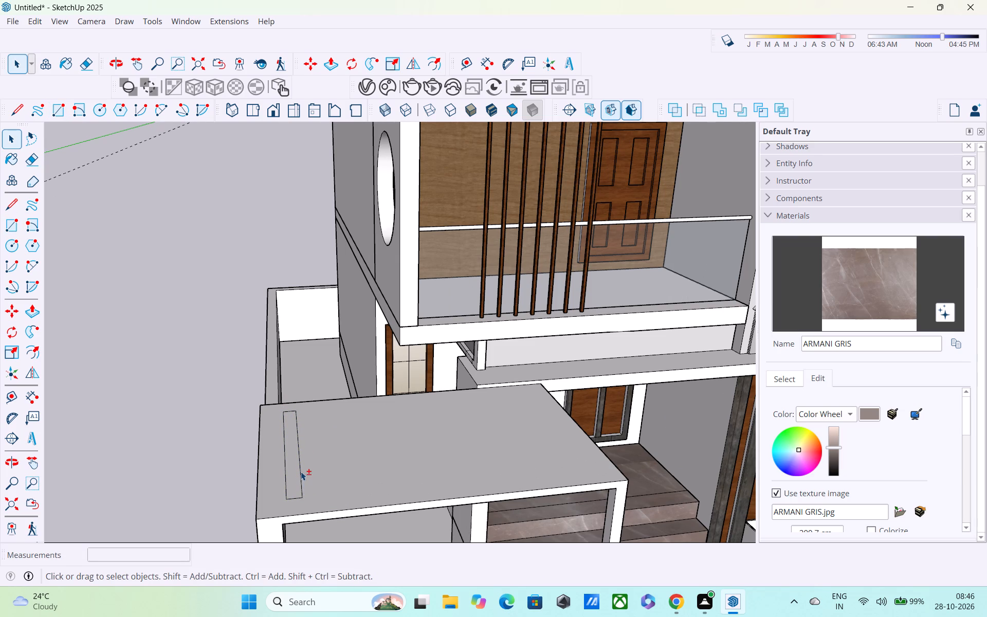
pyautogui.keyDown('shift'); pyautogui.click(301, 471); pyautogui.keyUp('shift')
pyautogui.keyDown('shift'); pyautogui.click(283, 448); pyautogui.keyUp('shift')
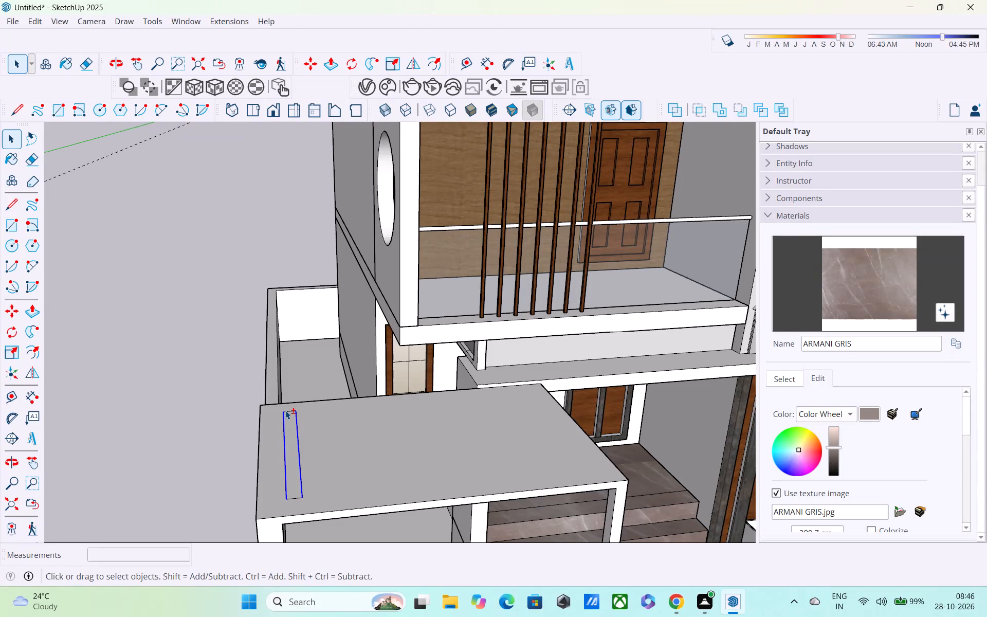
pyautogui.keyDown('shift'); pyautogui.click(286, 410); pyautogui.keyUp('shift')
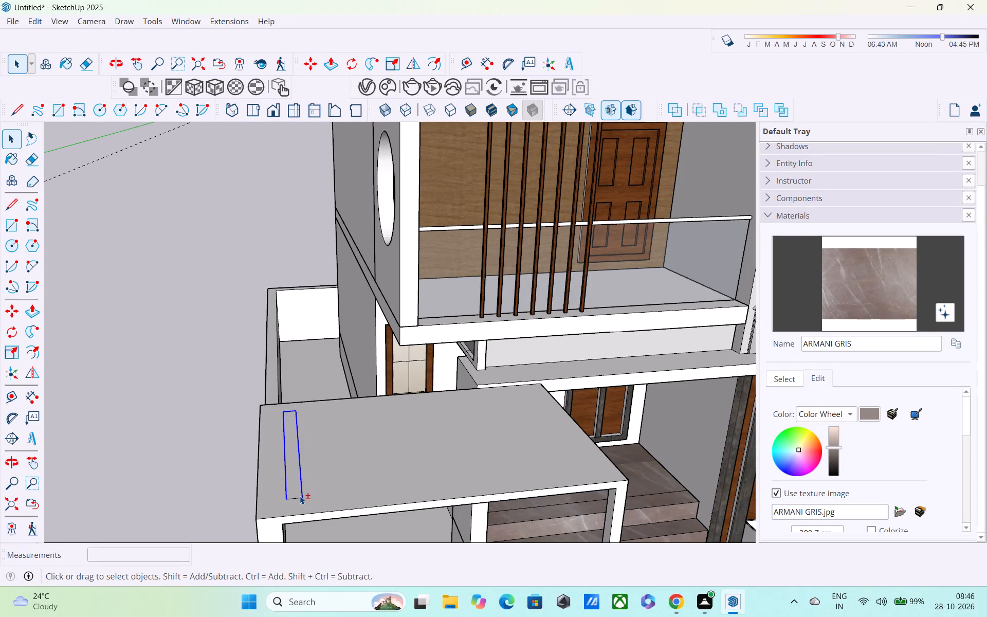
pyautogui.keyDown('shift'); pyautogui.click(300, 496); pyautogui.keyUp('shift')
pyautogui.keyDown('shift'); pyautogui.click(295, 497); pyautogui.keyUp('shift')
pyautogui.keyDown('shift'); pyautogui.click(295, 491); pyautogui.keyUp('shift')
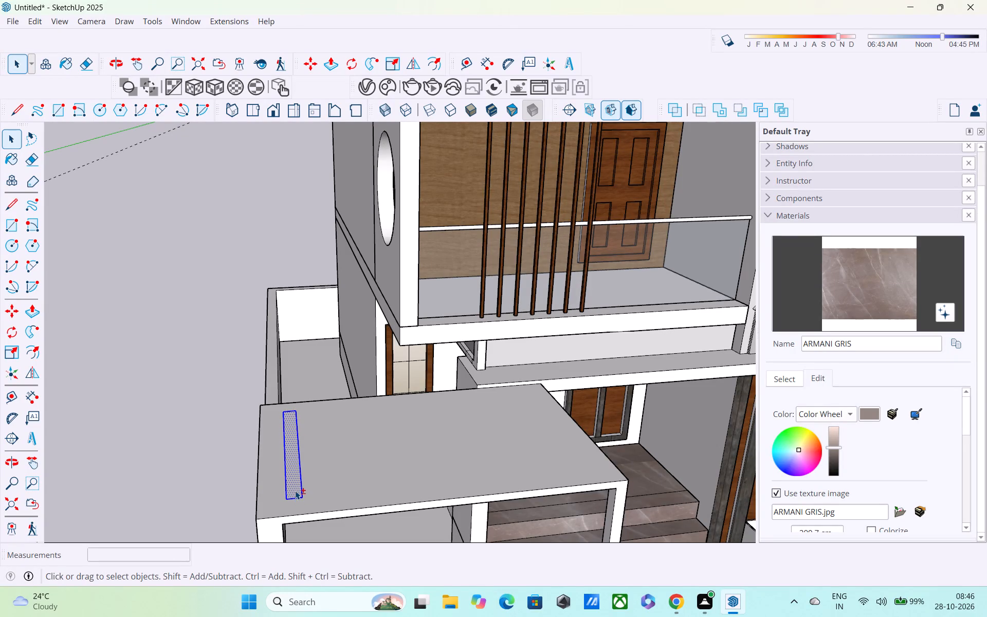
pyautogui.press('m')
pyautogui.click(301, 495)
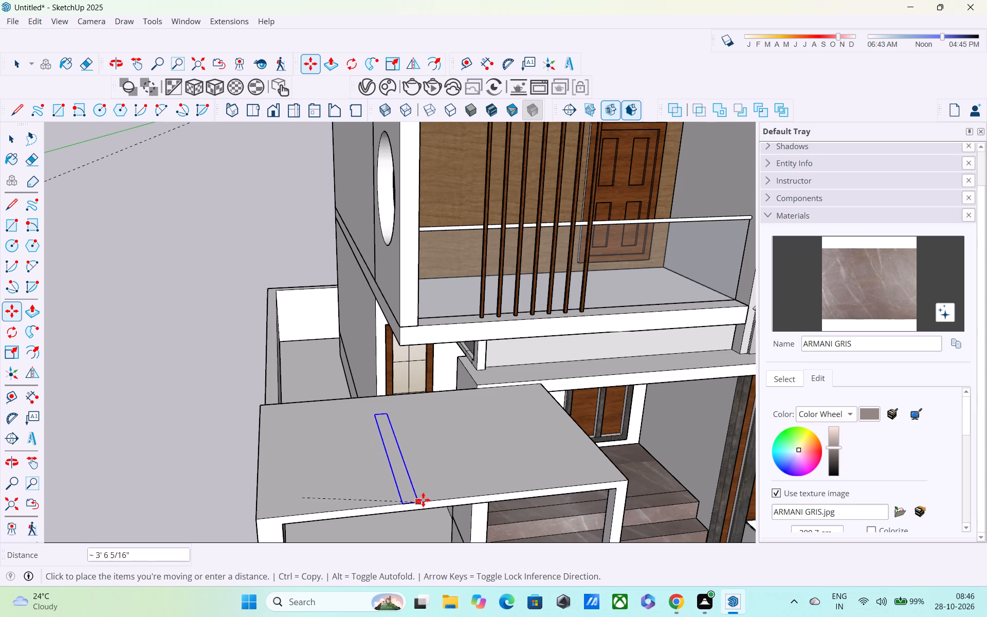
pyautogui.click(589, 469)
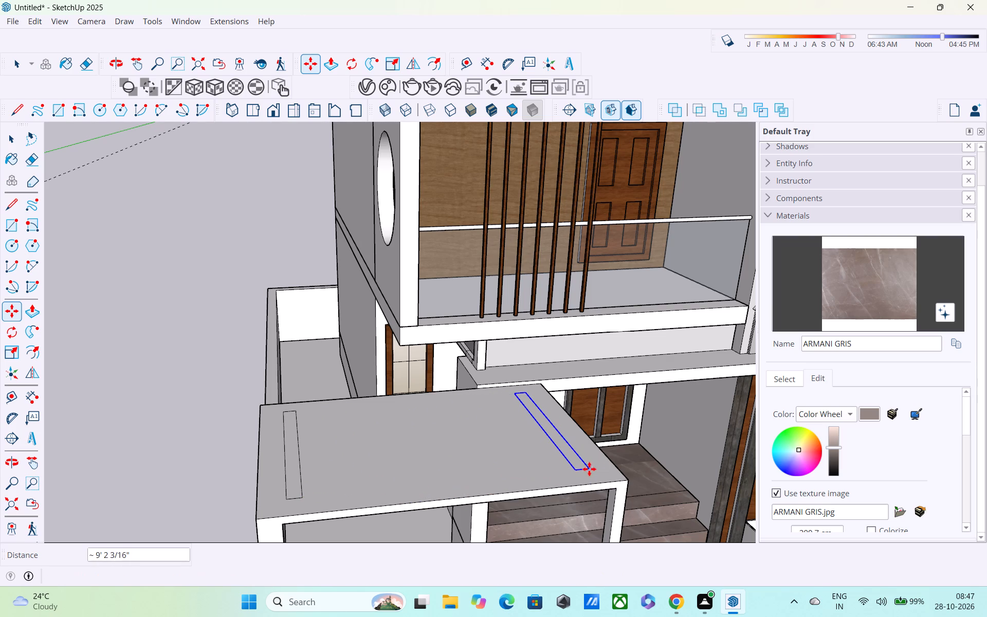
pyautogui.press('/')
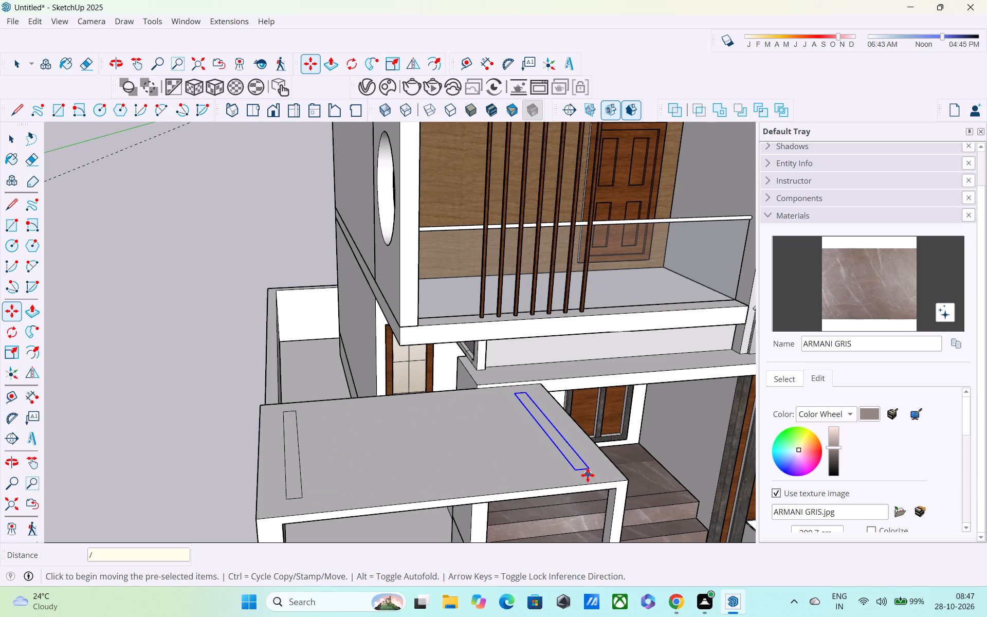
pyautogui.press('5')
pyautogui.press('Return')
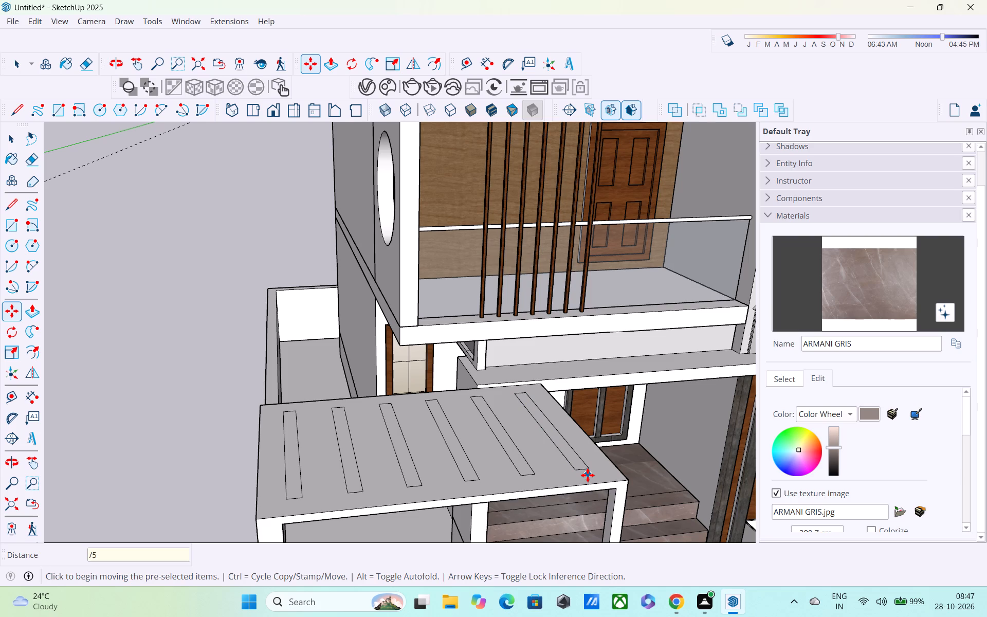
# Push the six narrow strips on the canopy top down through the slab to make open slots.
pyautogui.scroll(-1, 581, 474)
pyautogui.moveTo(569, 468); pyautogui.dragTo(521, 455, button='middle')
pyautogui.press('p')
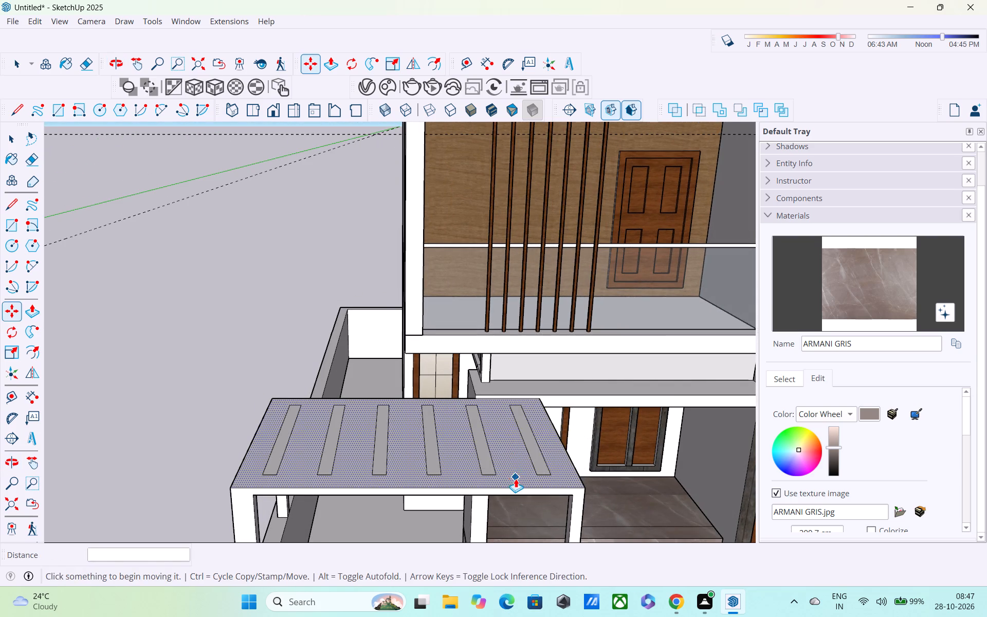
pyautogui.scroll(4, 526, 464)
pyautogui.click(550, 463)
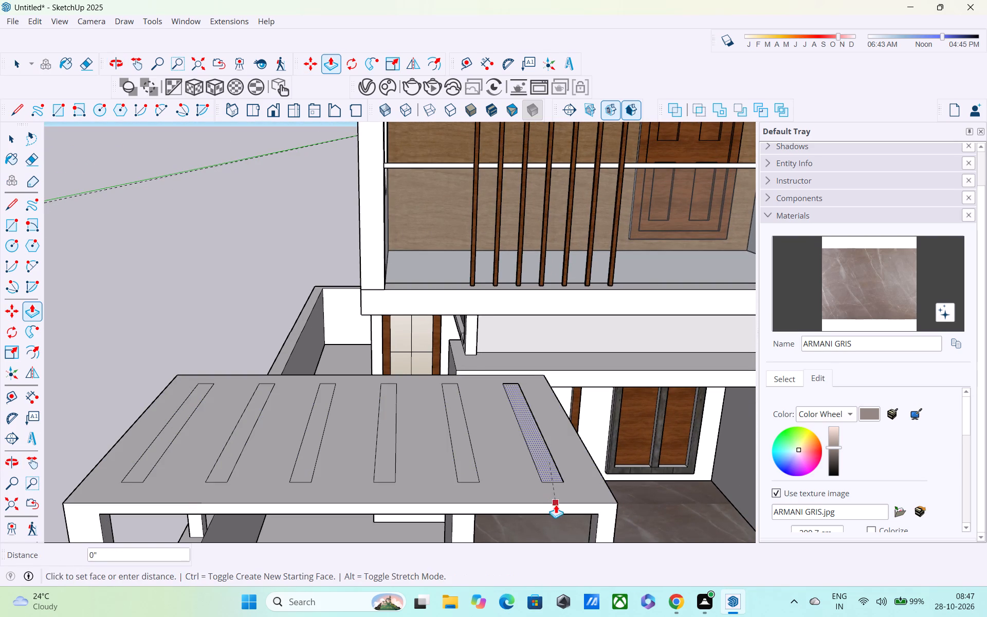
pyautogui.moveTo(557, 507); pyautogui.dragTo(313, 596, button='middle')
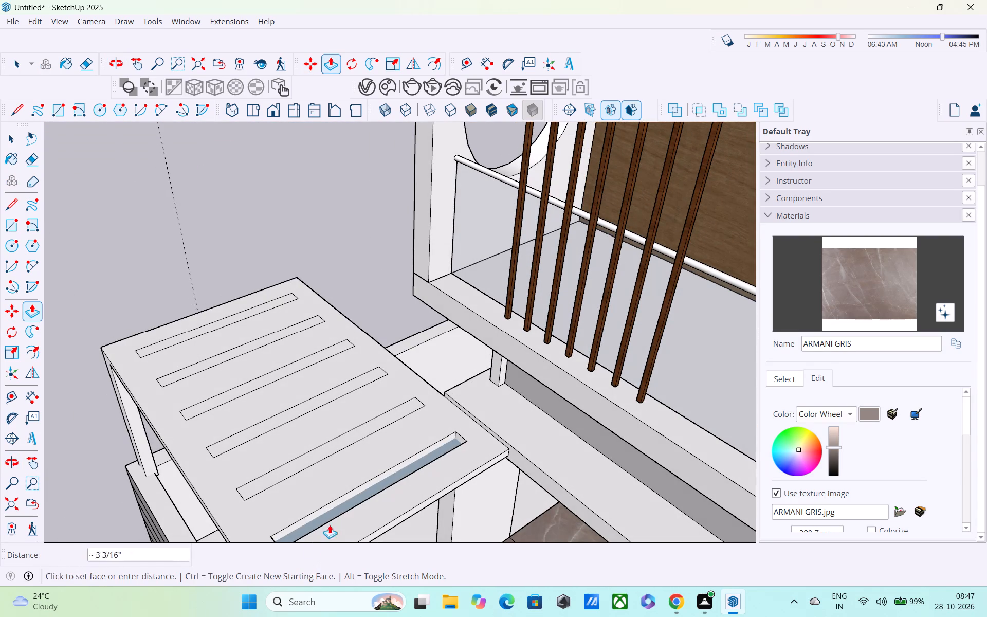
pyautogui.keyDown('shift'); pyautogui.moveTo(413, 477); pyautogui.dragTo(499, 375, button='middle'); pyautogui.keyUp('shift')
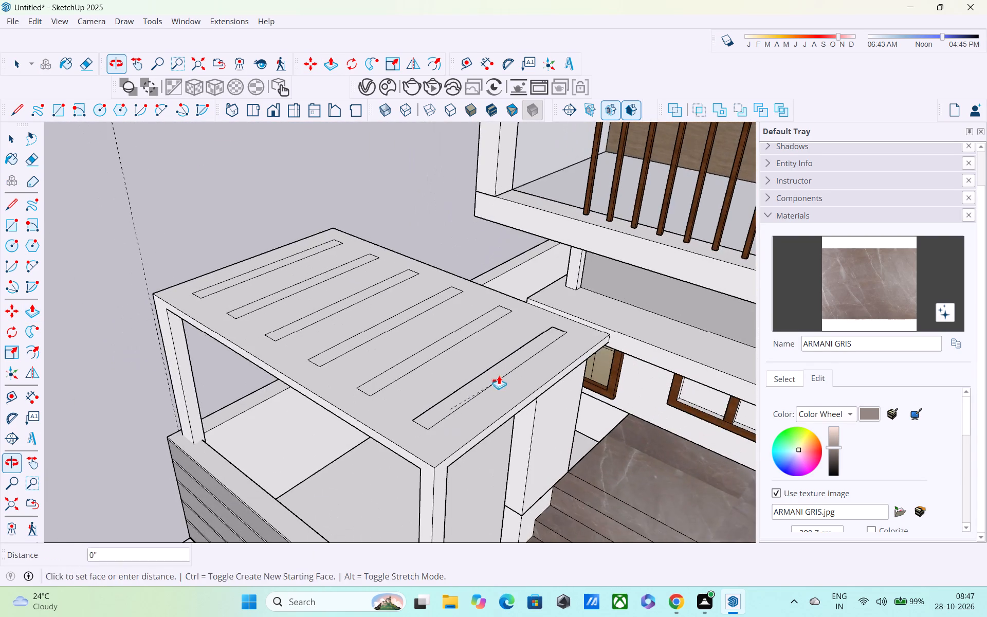
pyautogui.moveTo(476, 394); pyautogui.dragTo(487, 475, button='middle')
pyautogui.scroll(3, 458, 473)
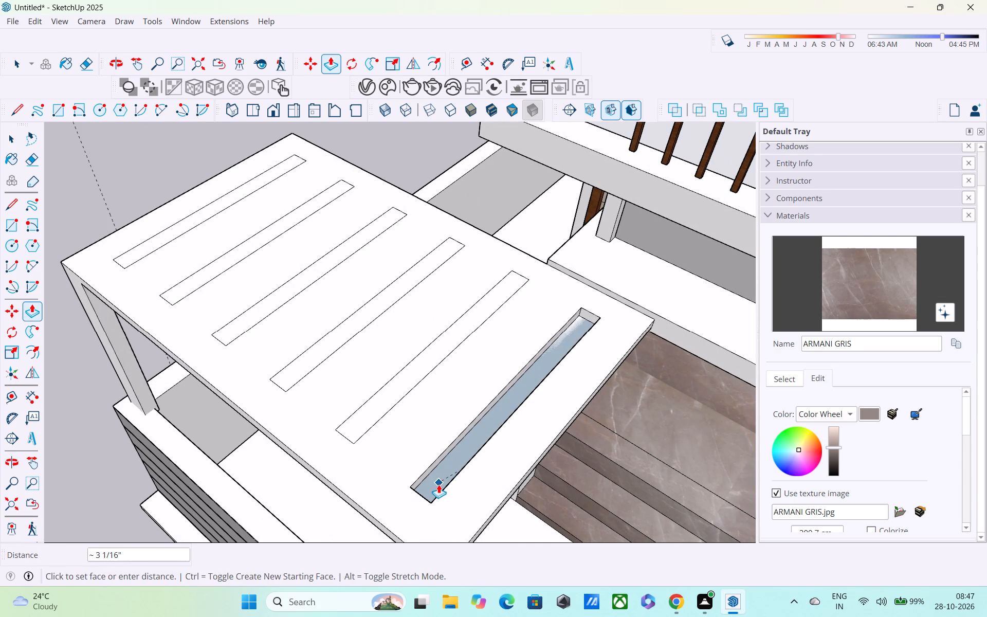
pyautogui.click(438, 484)
pyautogui.doubleClick(379, 402)
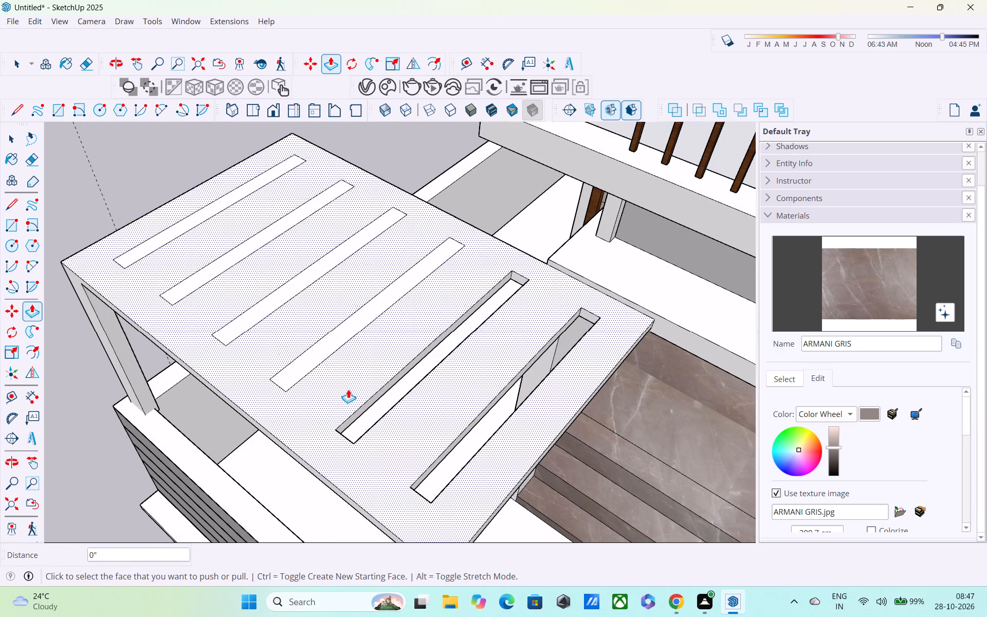
pyautogui.doubleClick(291, 367)
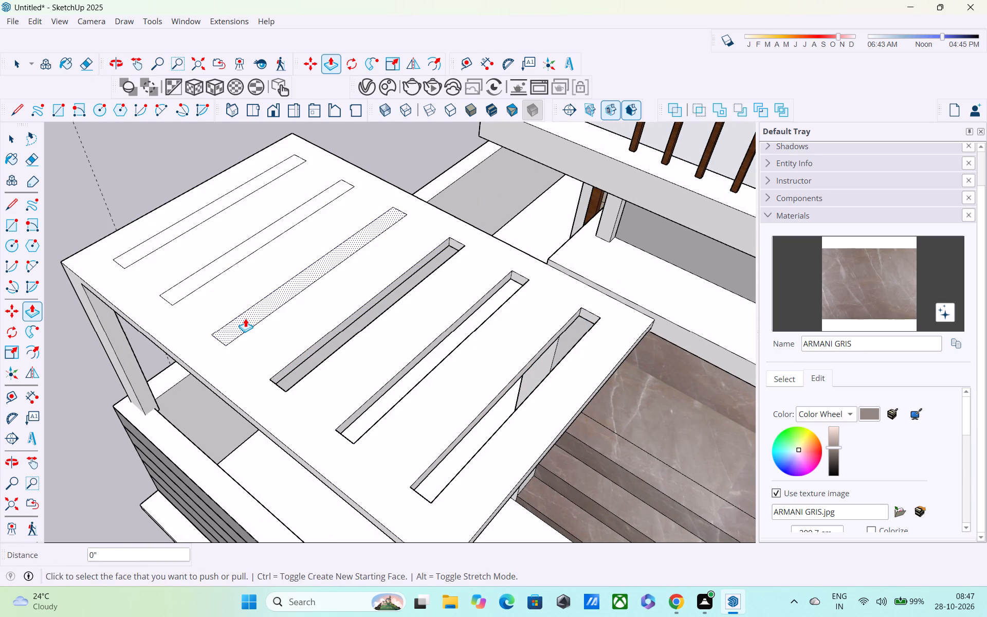
pyautogui.doubleClick(245, 318)
pyautogui.doubleClick(179, 288)
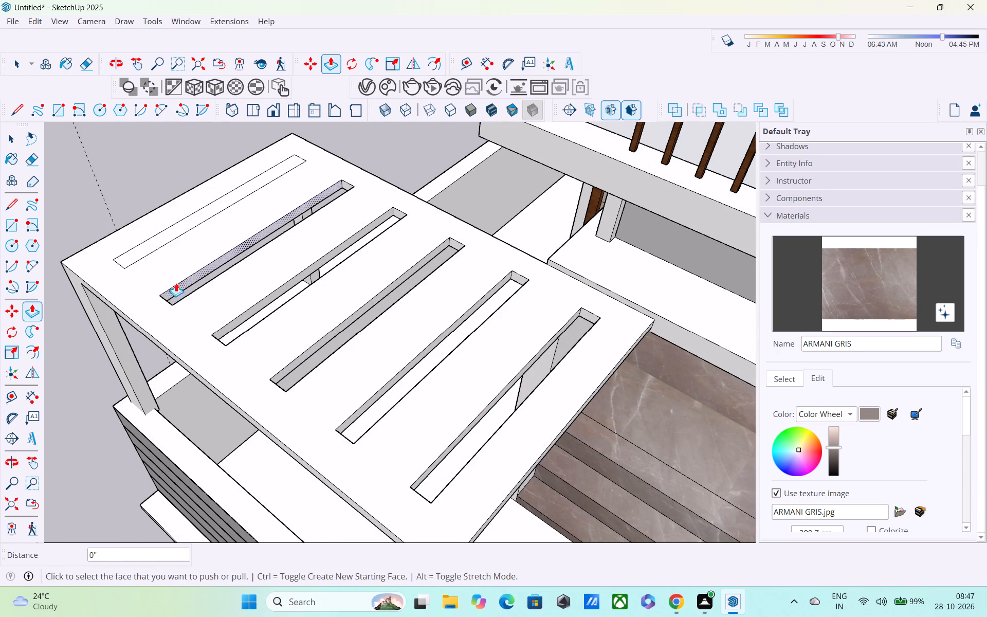
pyautogui.doubleClick(150, 240)
# Review the slotted canopy close up and against the whole house front.
pyautogui.scroll(-2, 187, 271)
pyautogui.moveTo(218, 294); pyautogui.dragTo(221, 225, button='middle')
pyautogui.scroll(-5, 232, 227)
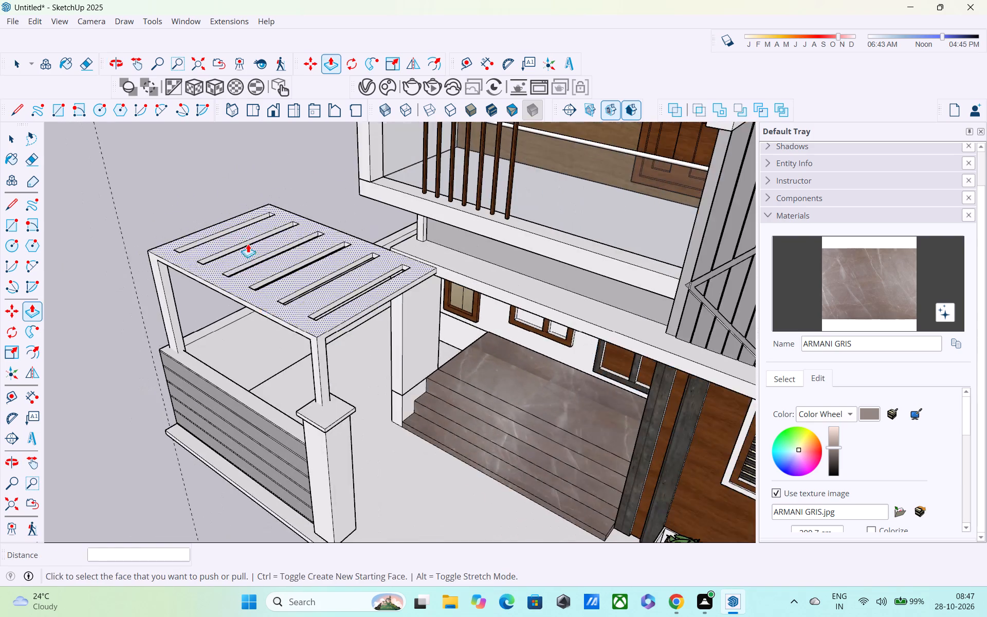
pyautogui.moveTo(271, 346); pyautogui.dragTo(281, 252, button='middle')
pyautogui.scroll(1, 281, 252)
pyautogui.press('space')
pyautogui.click(184, 176)
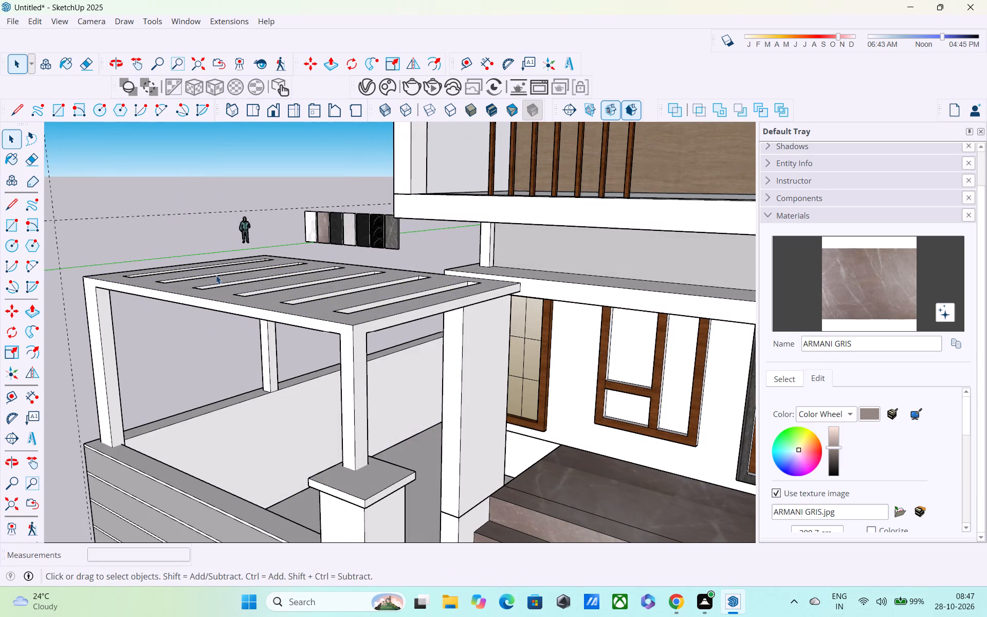
pyautogui.moveTo(265, 352); pyautogui.dragTo(363, 326, button='middle')
pyautogui.scroll(-5, 371, 321)
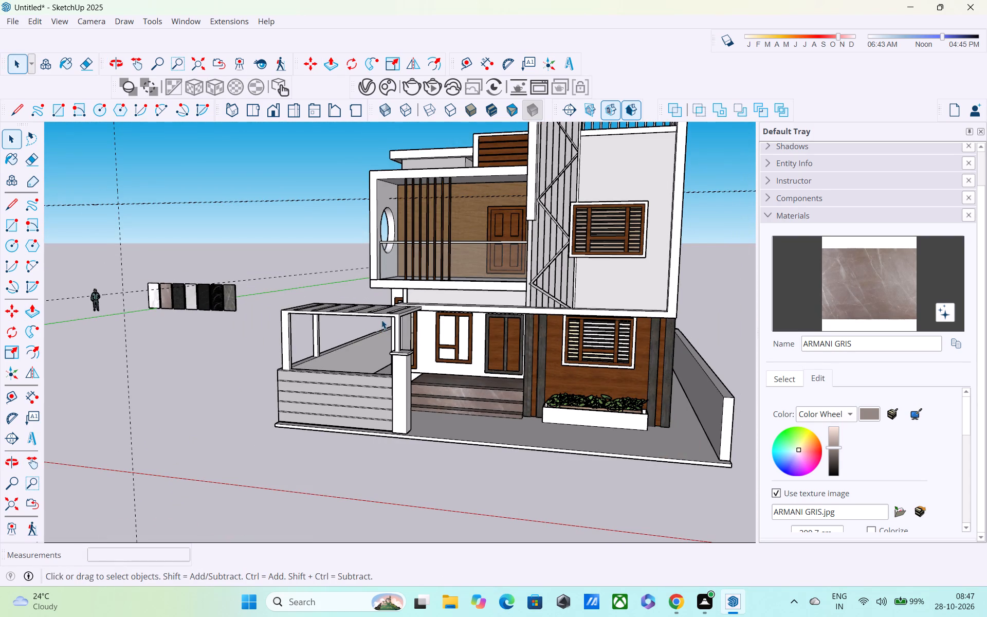
# Paint the canopy's top and front faces and the visible front post faces with Wood_Veneer_15_1K.
pyautogui.click(793, 380)
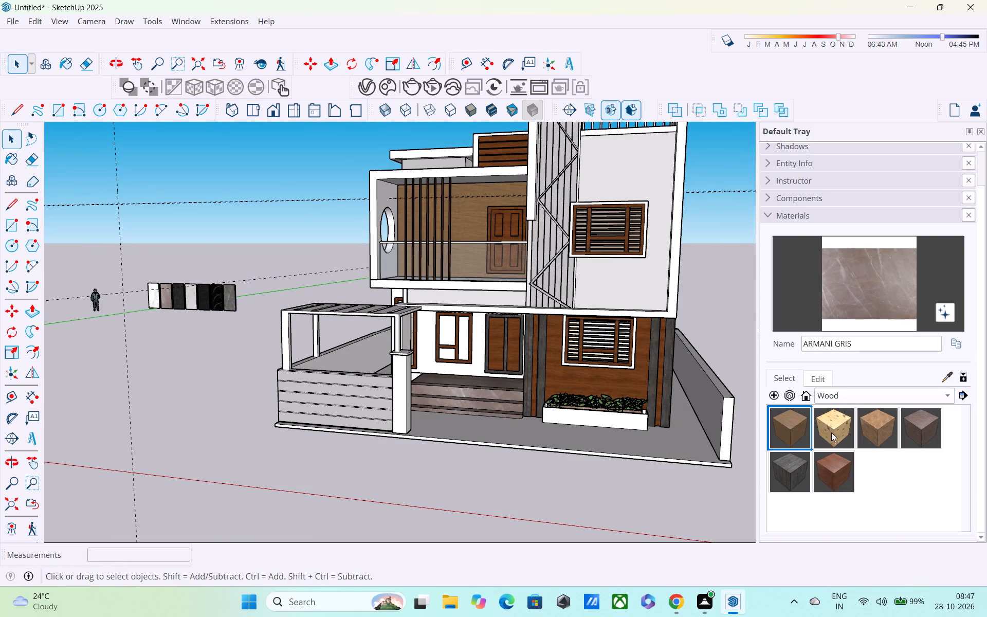
pyautogui.click(845, 464)
pyautogui.moveTo(430, 339); pyautogui.dragTo(401, 448, button='middle')
pyautogui.scroll(3, 375, 351)
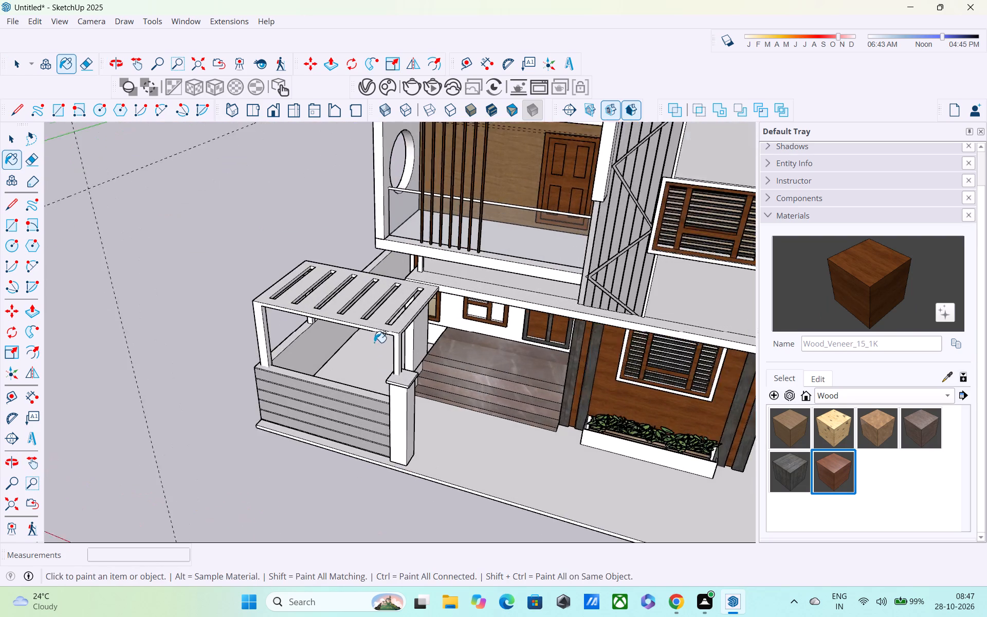
pyautogui.click(374, 323)
pyautogui.scroll(1, 396, 338)
pyautogui.click(400, 343)
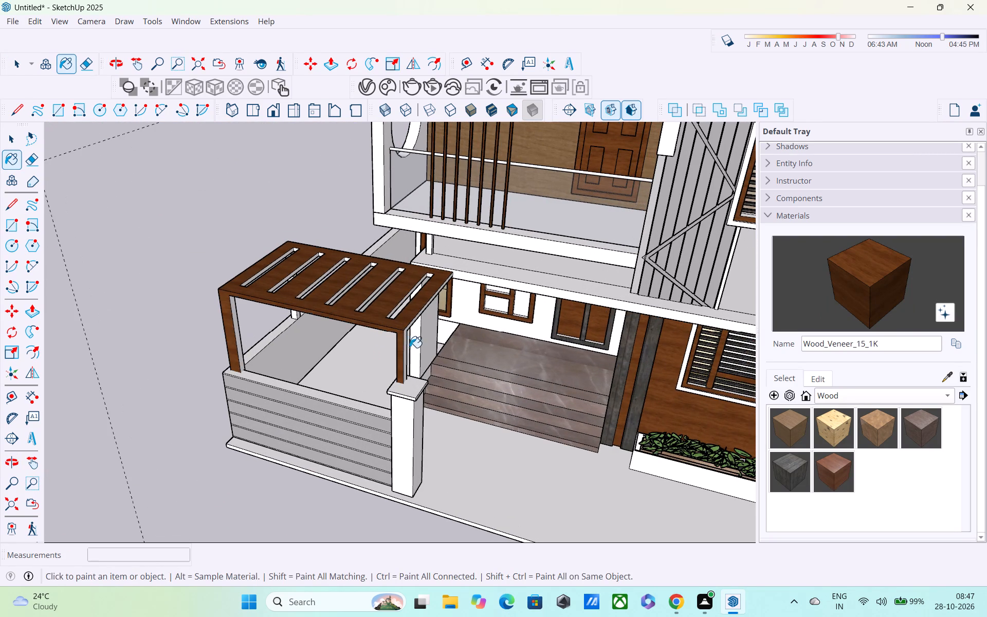
pyautogui.moveTo(410, 348); pyautogui.dragTo(346, 300, button='middle')
pyautogui.scroll(4, 403, 357)
pyautogui.click(375, 318)
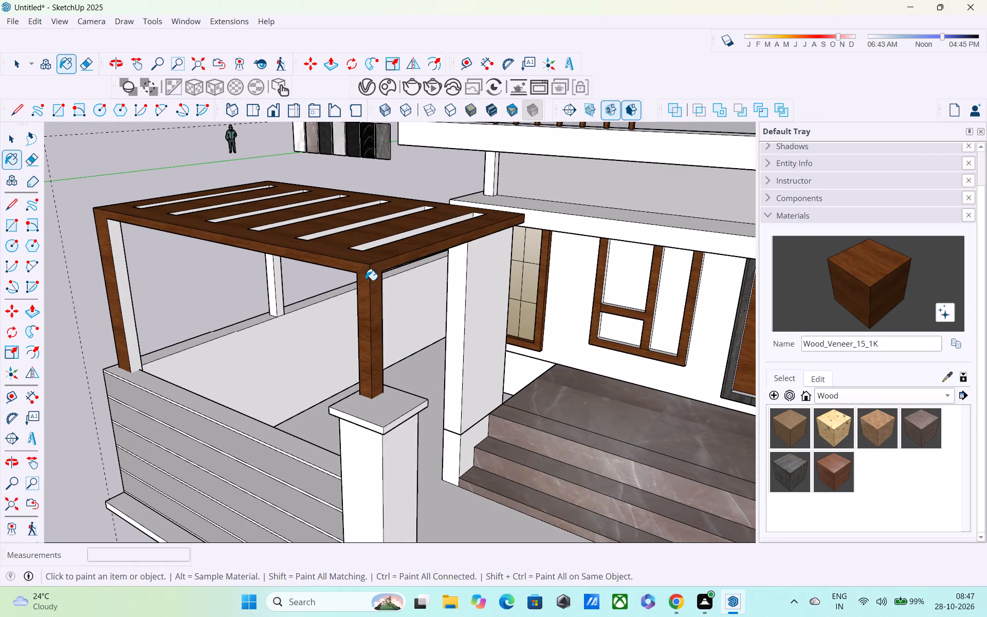
# Paint the canopy's outer side beam with its posts, and the back of the pillar-mounted post, in Wood_Veneer_15_1K.
pyautogui.moveTo(365, 282); pyautogui.dragTo(529, 277, button='middle')
pyautogui.moveTo(183, 371); pyautogui.dragTo(507, 310, button='middle')
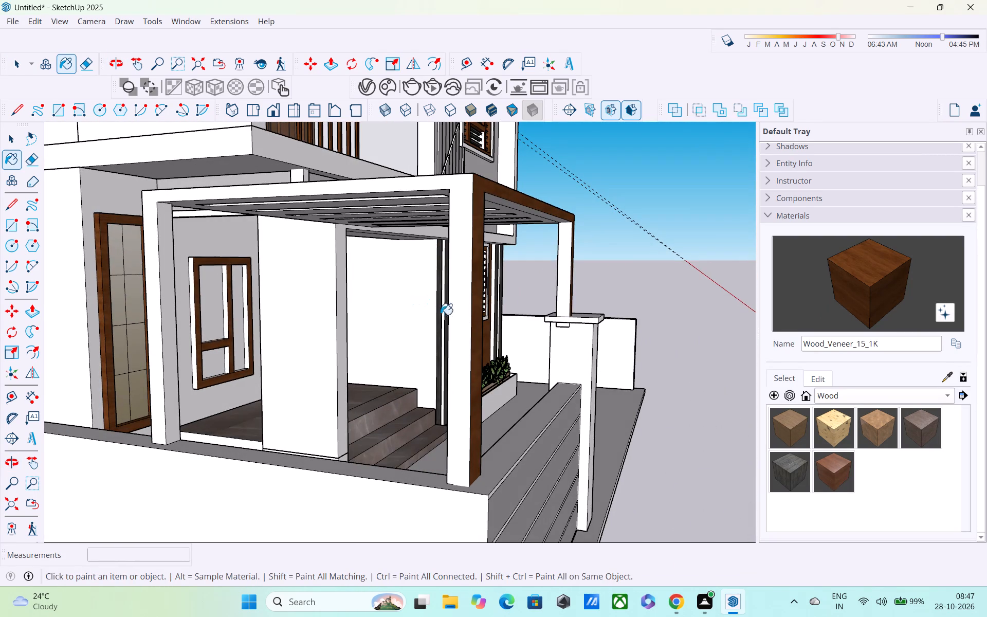
pyautogui.click(462, 339)
pyautogui.click(563, 287)
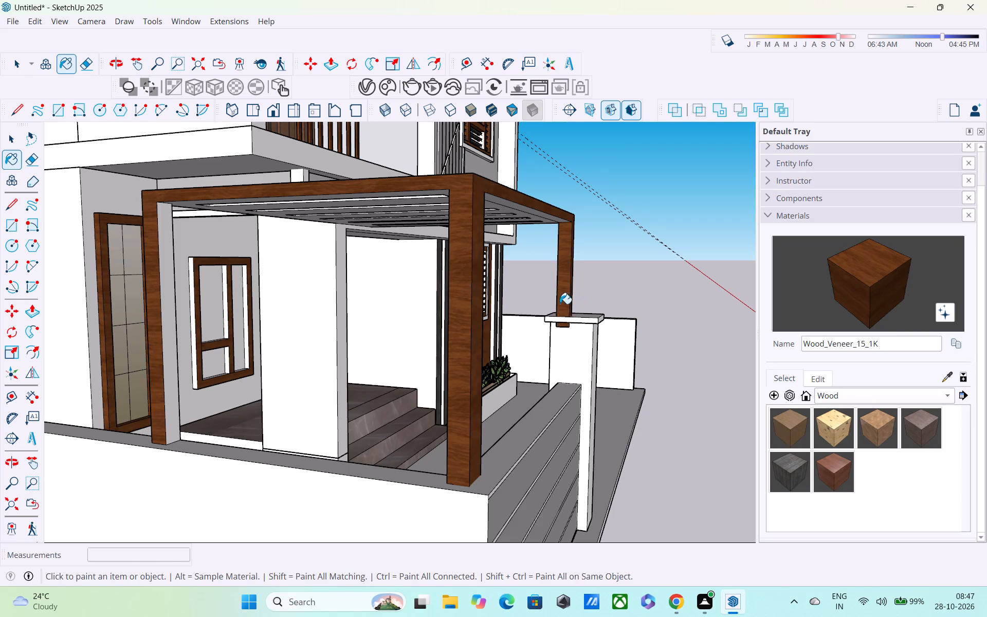
# Paint the remaining side faces of the rear post on the boundary wall with Wood_Veneer_15_1K.
pyautogui.moveTo(398, 393); pyautogui.dragTo(520, 375, button='middle')
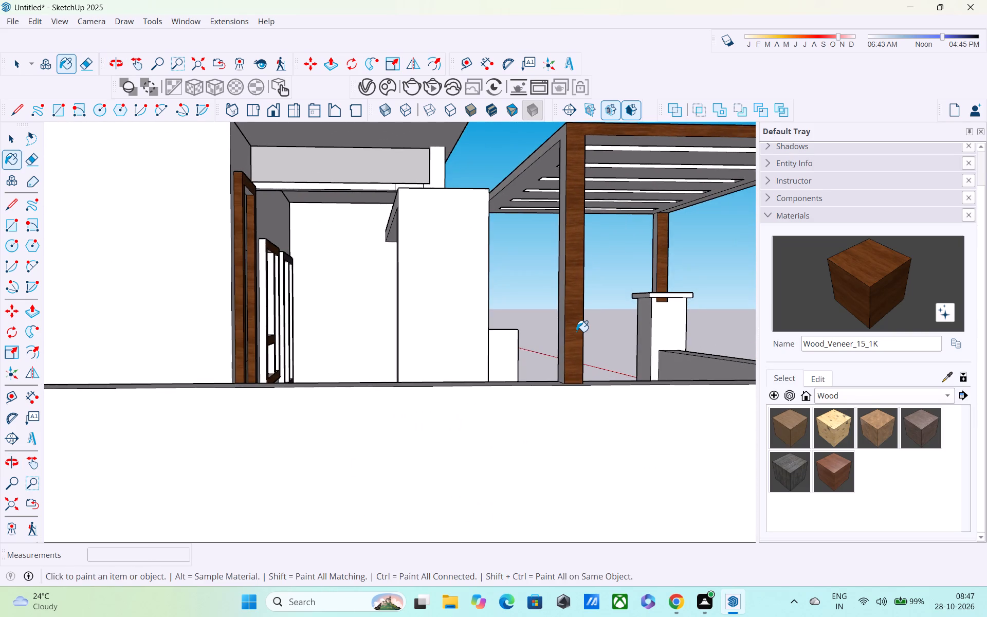
pyautogui.scroll(2, 576, 332)
pyautogui.moveTo(608, 382); pyautogui.dragTo(711, 441, button='middle')
pyautogui.scroll(-1, 707, 438)
pyautogui.moveTo(706, 438); pyautogui.dragTo(697, 437, button='middle')
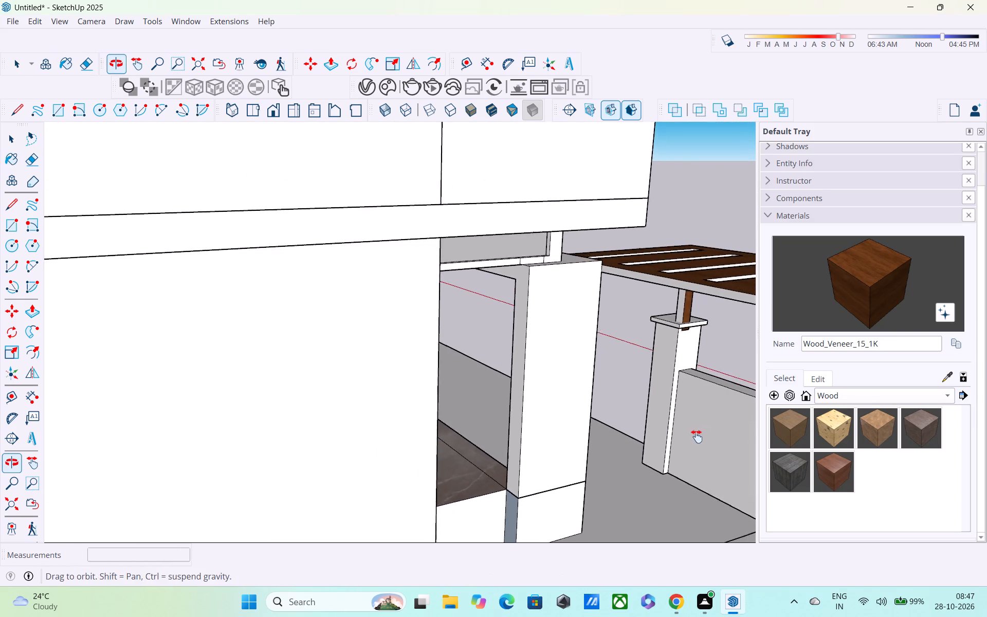
pyautogui.moveTo(697, 437); pyautogui.dragTo(546, 406, button='middle')
pyautogui.click(555, 399)
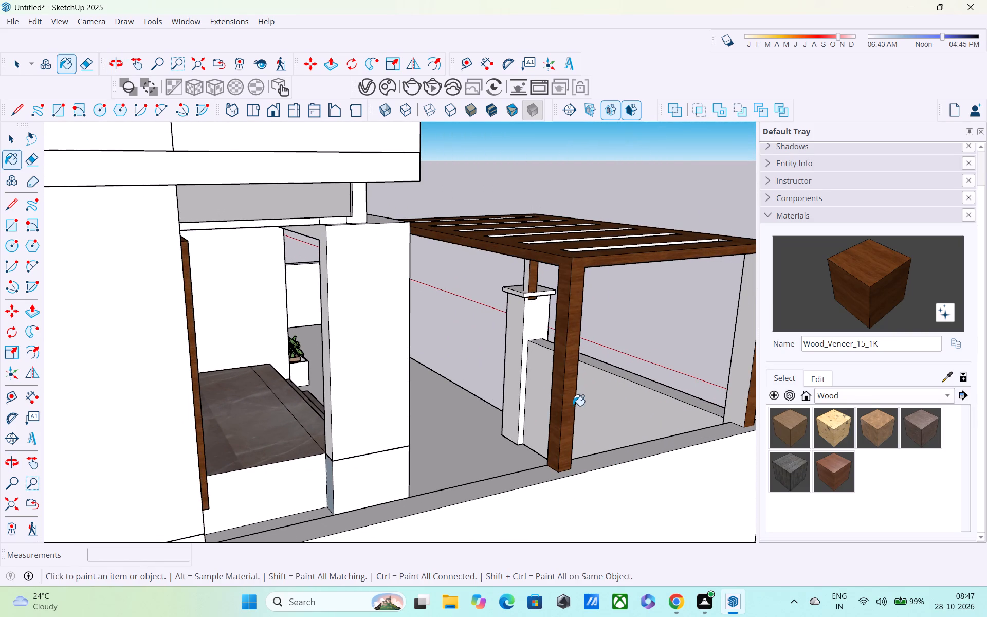
pyautogui.moveTo(573, 406); pyautogui.dragTo(460, 365, button='middle')
pyautogui.scroll(3, 459, 364)
pyautogui.moveTo(455, 364); pyautogui.dragTo(470, 375, button='middle')
pyautogui.scroll(-4, 469, 375)
pyautogui.scroll(1, 469, 377)
pyautogui.moveTo(469, 387); pyautogui.dragTo(386, 382, button='middle')
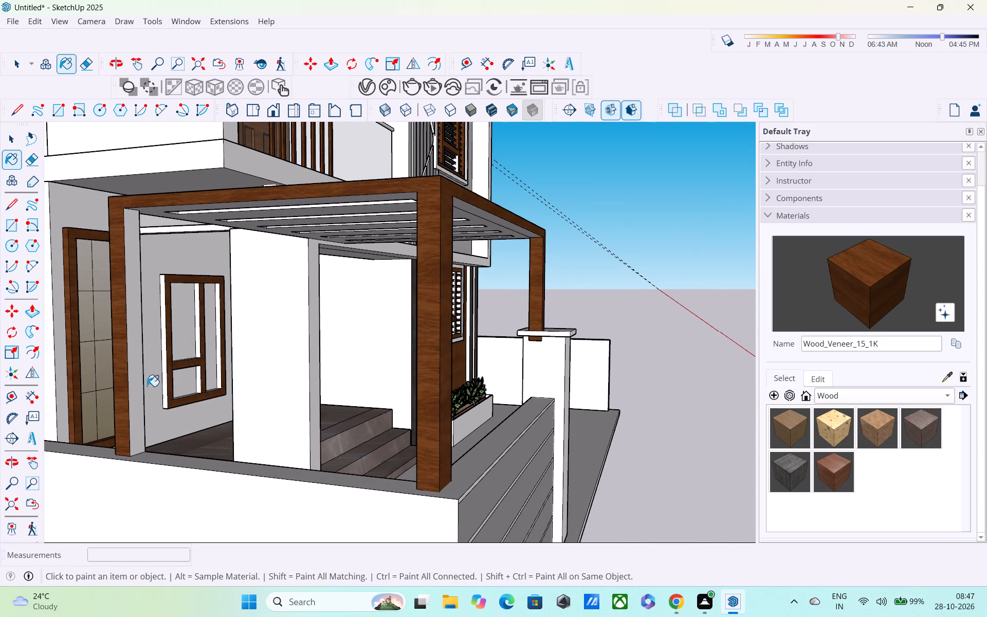
pyautogui.click(137, 383)
# Paint the canopy's underside and the unpainted strip along its front edge with Wood_Veneer_15_1K.
pyautogui.scroll(1, 626, 481)
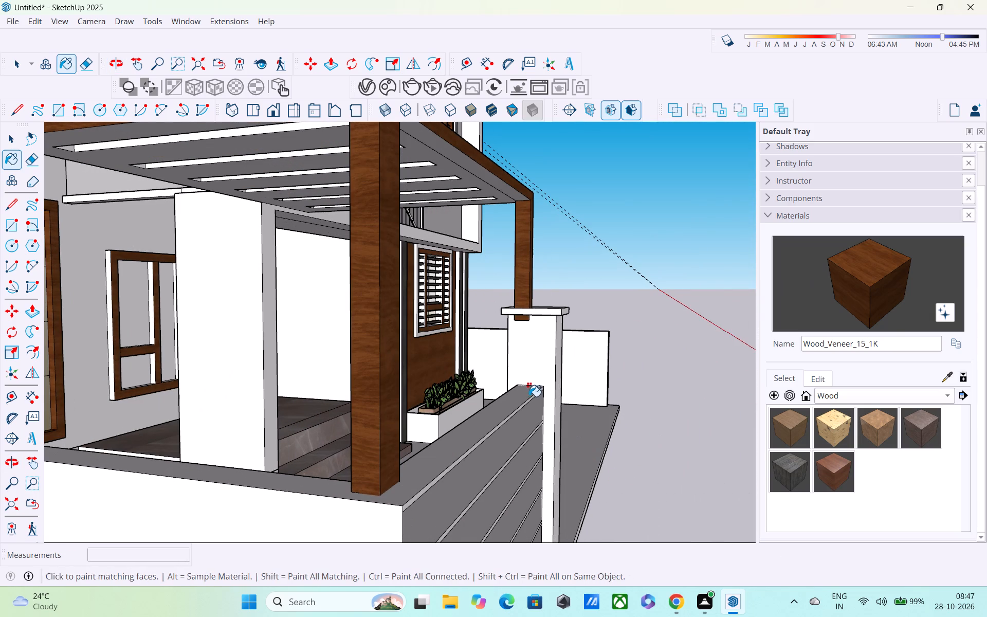
pyautogui.keyDown('shift'); pyautogui.moveTo(534, 405); pyautogui.dragTo(580, 525, button='middle'); pyautogui.keyUp('shift')
pyautogui.moveTo(420, 446); pyautogui.dragTo(484, 597, button='middle')
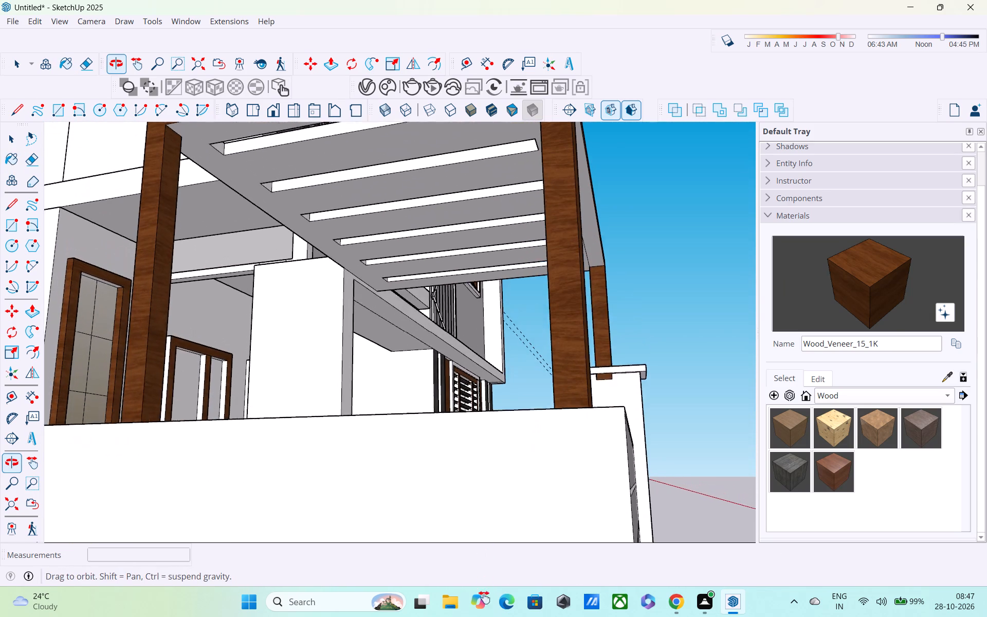
pyautogui.moveTo(484, 597); pyautogui.dragTo(484, 616, button='middle')
pyautogui.click(340, 180)
pyautogui.scroll(-2, 389, 273)
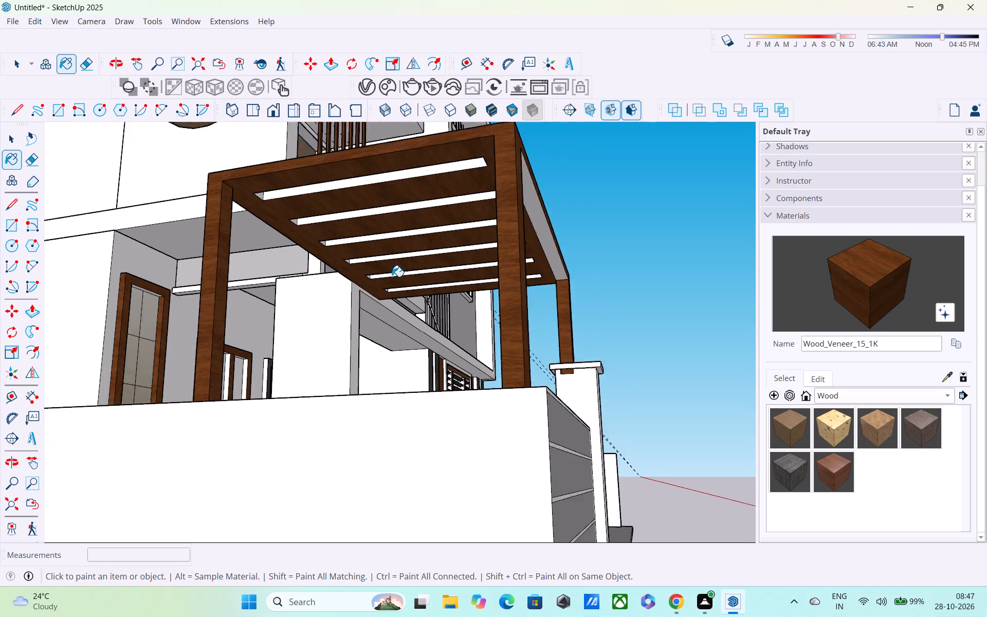
pyautogui.scroll(-1, 392, 277)
pyautogui.moveTo(405, 331); pyautogui.dragTo(304, 329, button='middle')
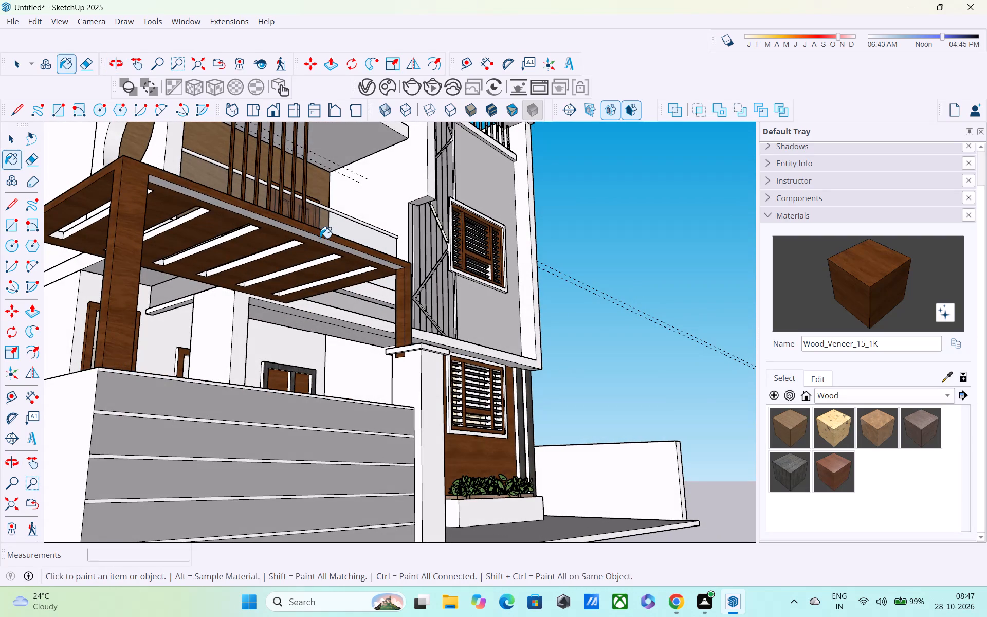
pyautogui.click(320, 238)
# Review the wood-finished canopy and the whole house front from low, raised and distant viewpoints.
pyautogui.scroll(-3, 354, 266)
pyautogui.moveTo(368, 293); pyautogui.dragTo(180, 326, button='middle')
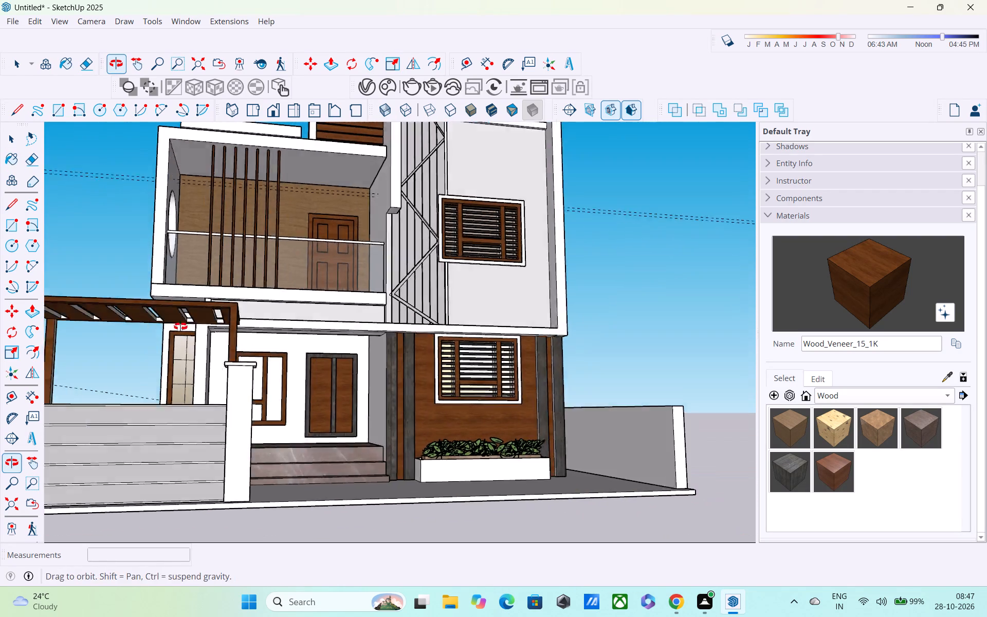
pyautogui.moveTo(180, 326); pyautogui.dragTo(177, 330, button='middle')
pyautogui.scroll(-5, 173, 333)
pyautogui.press('space')
pyautogui.click(513, 335)
pyautogui.moveTo(537, 395); pyautogui.dragTo(529, 429, button='middle')
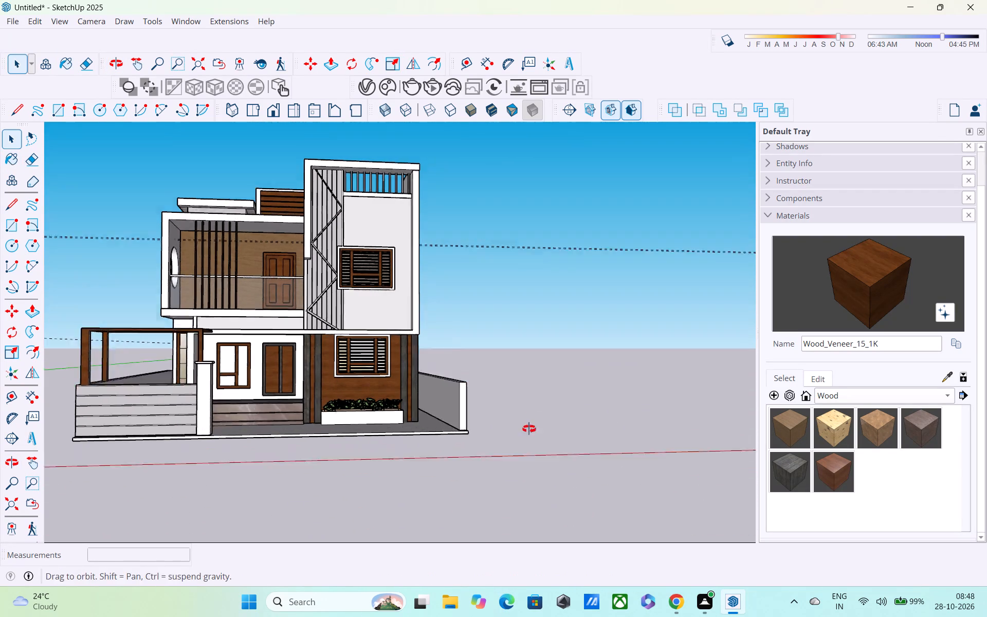
pyautogui.moveTo(529, 429); pyautogui.dragTo(491, 448, button='middle')
pyautogui.scroll(1, 472, 435)
pyautogui.press('space')
pyautogui.click(530, 317)
pyautogui.moveTo(352, 416); pyautogui.dragTo(363, 496, button='middle')
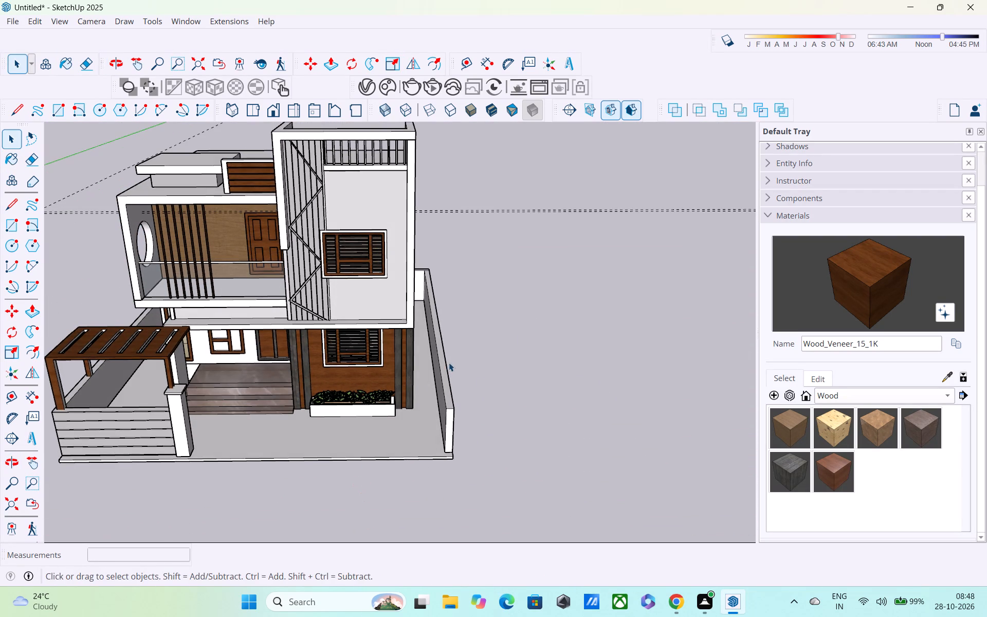
pyautogui.scroll(-2, 444, 345)
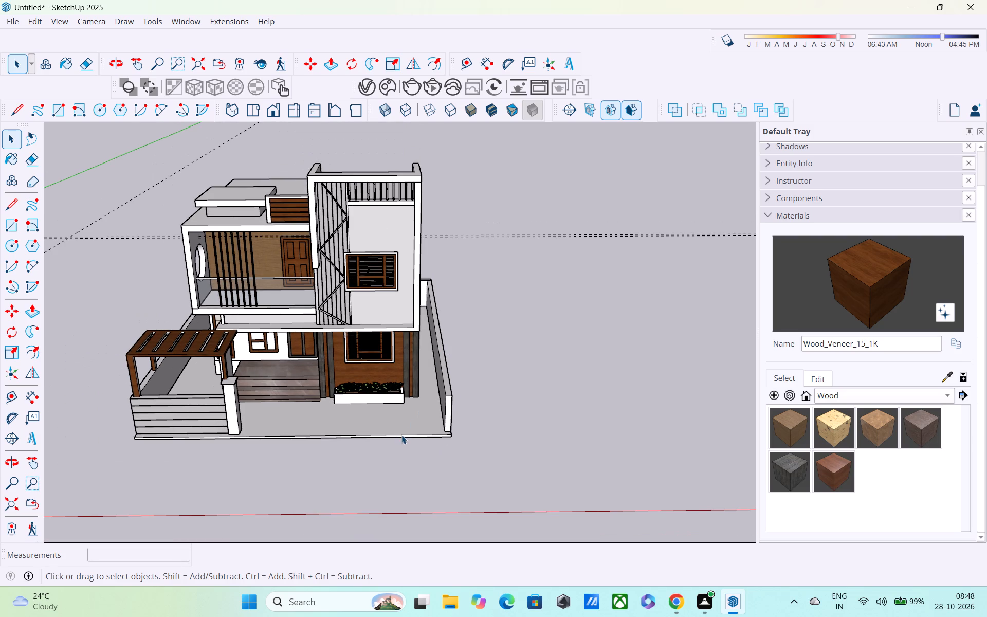
pyautogui.moveTo(396, 387); pyautogui.dragTo(377, 429, button='middle')
pyautogui.scroll(-2, 374, 404)
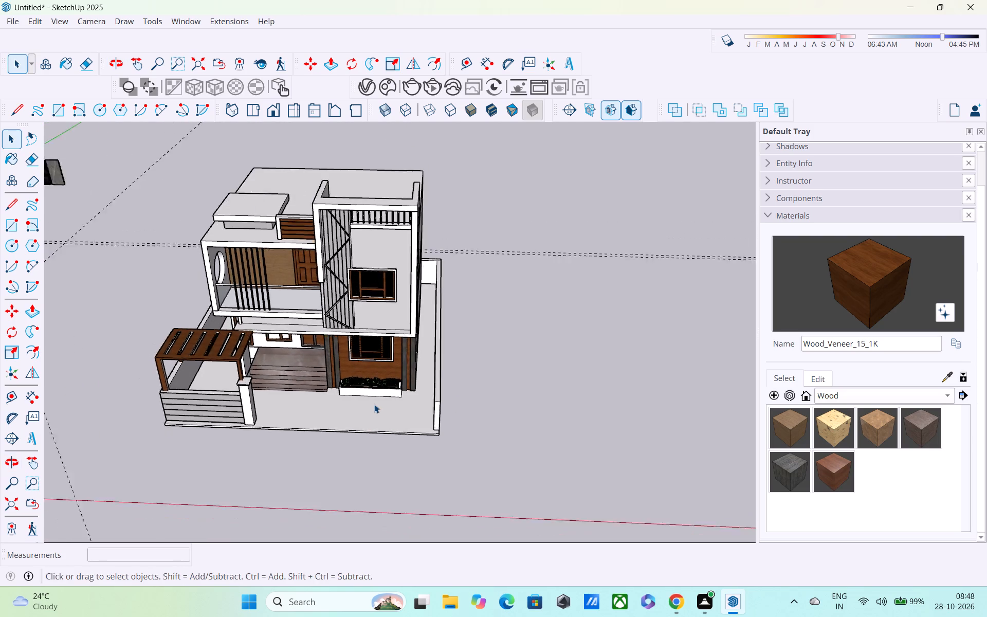
pyautogui.scroll(-2, 374, 404)
pyautogui.moveTo(344, 406); pyautogui.dragTo(340, 309, button='middle')
pyautogui.press('space')
pyautogui.click(576, 364)
pyautogui.click(572, 364)
pyautogui.scroll(3, 435, 390)
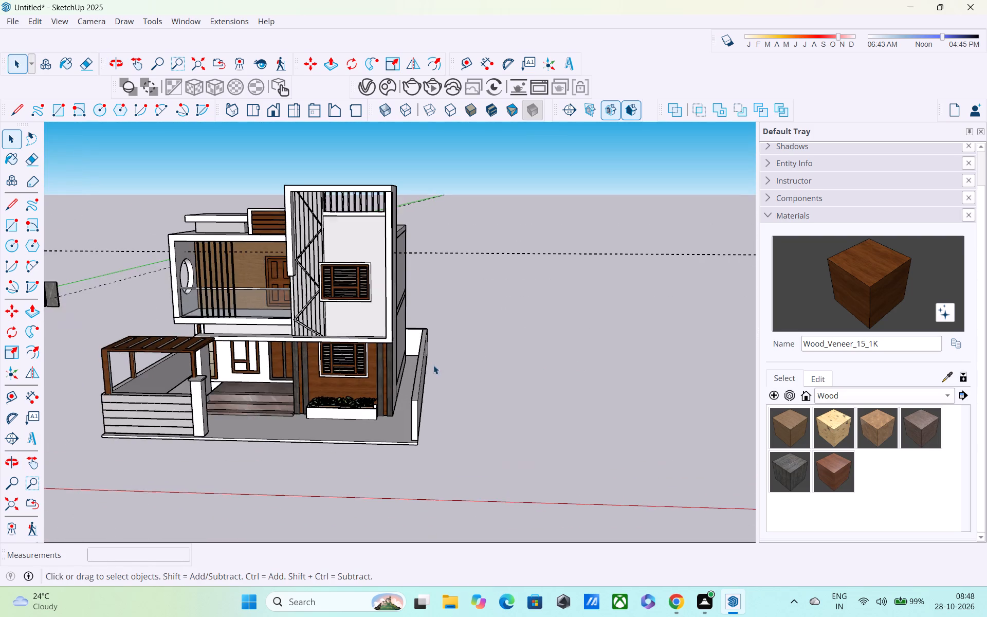
pyautogui.moveTo(432, 352); pyautogui.dragTo(438, 300, button='middle')
pyautogui.scroll(1, 438, 300)
pyautogui.scroll(-3, 438, 302)
# Delete the horizontal guide line crossing behind the house and the slanted guide line running near the green axis.
pyautogui.keyDown('shift'); pyautogui.moveTo(441, 322); pyautogui.dragTo(606, 368, button='middle'); pyautogui.keyUp('shift')
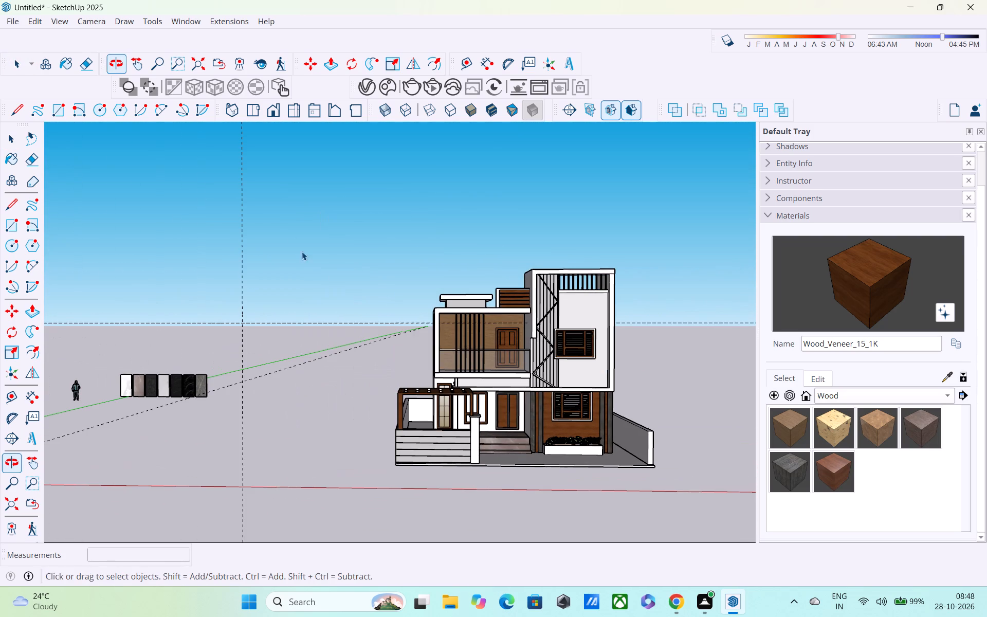
pyautogui.moveTo(293, 248); pyautogui.dragTo(284, 382)
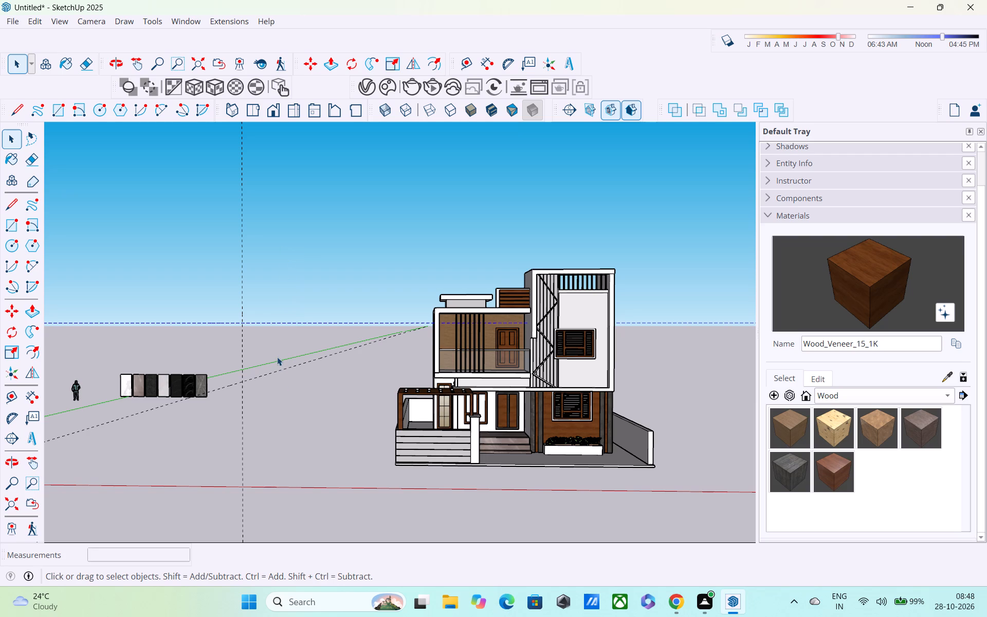
pyautogui.press('Delete')
pyautogui.moveTo(307, 354); pyautogui.dragTo(306, 369)
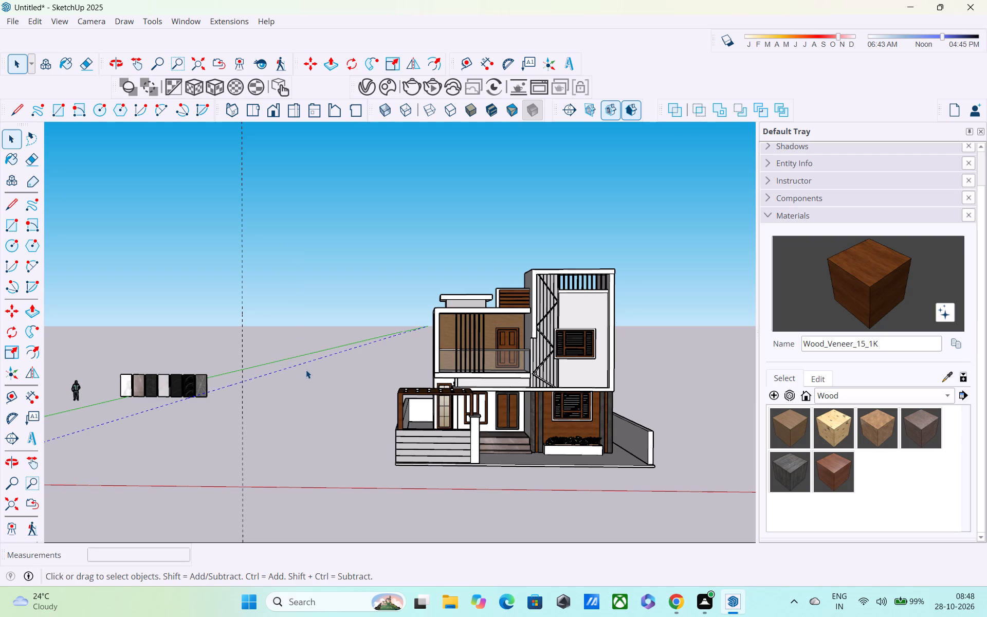
pyautogui.press('Delete')
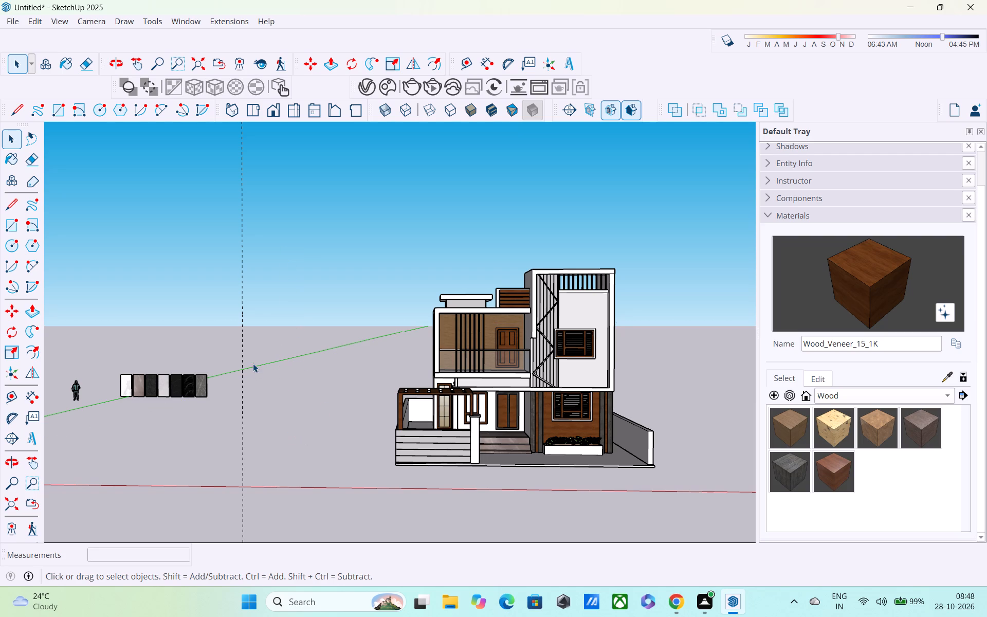
# Delete the vertical guide line together with the row of material sample panels and the figure standing beside them.
pyautogui.moveTo(253, 364); pyautogui.dragTo(200, 442)
pyautogui.press('Delete')
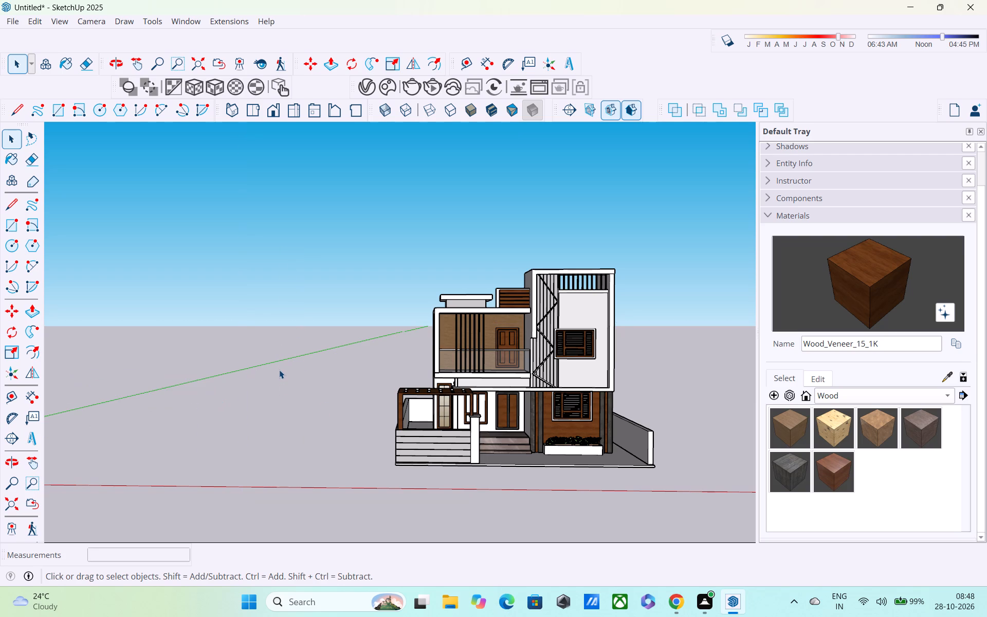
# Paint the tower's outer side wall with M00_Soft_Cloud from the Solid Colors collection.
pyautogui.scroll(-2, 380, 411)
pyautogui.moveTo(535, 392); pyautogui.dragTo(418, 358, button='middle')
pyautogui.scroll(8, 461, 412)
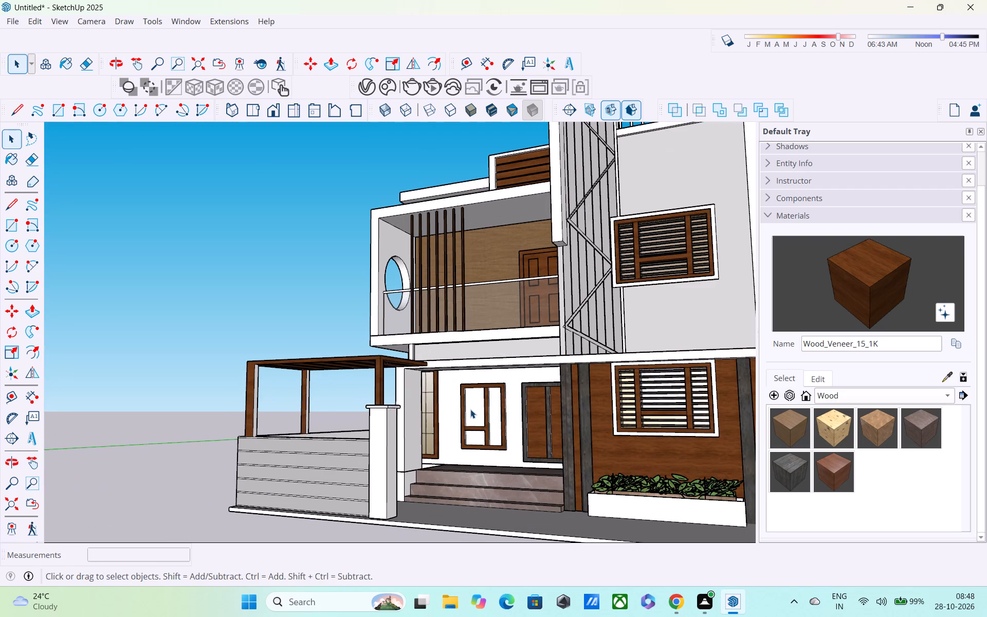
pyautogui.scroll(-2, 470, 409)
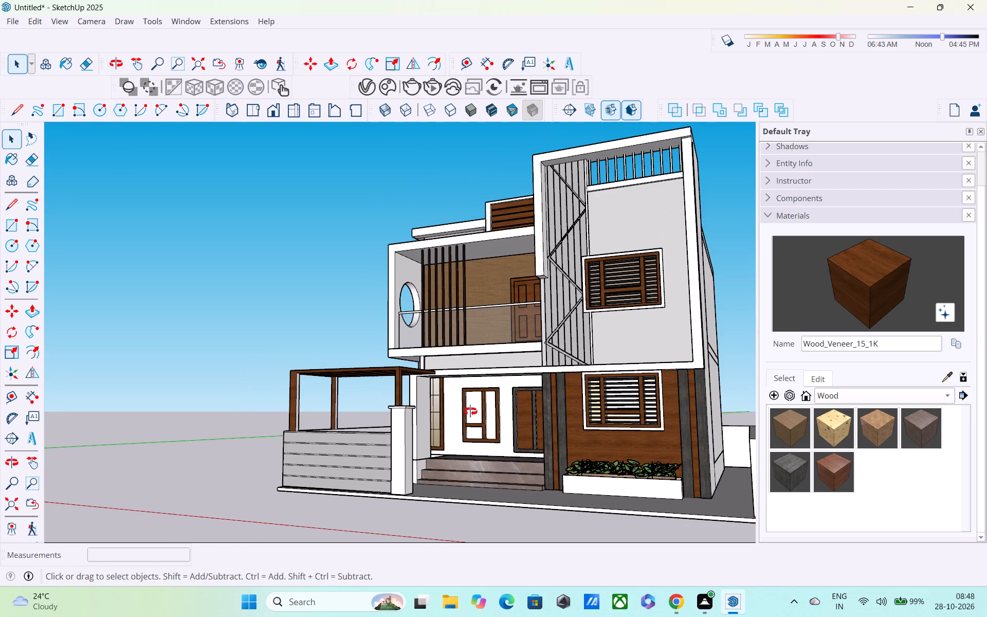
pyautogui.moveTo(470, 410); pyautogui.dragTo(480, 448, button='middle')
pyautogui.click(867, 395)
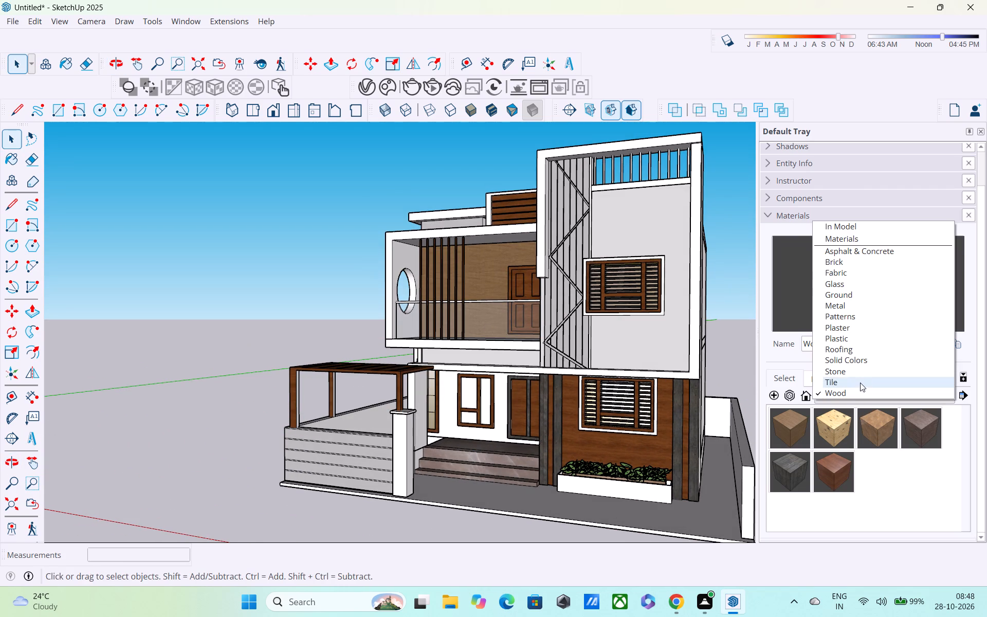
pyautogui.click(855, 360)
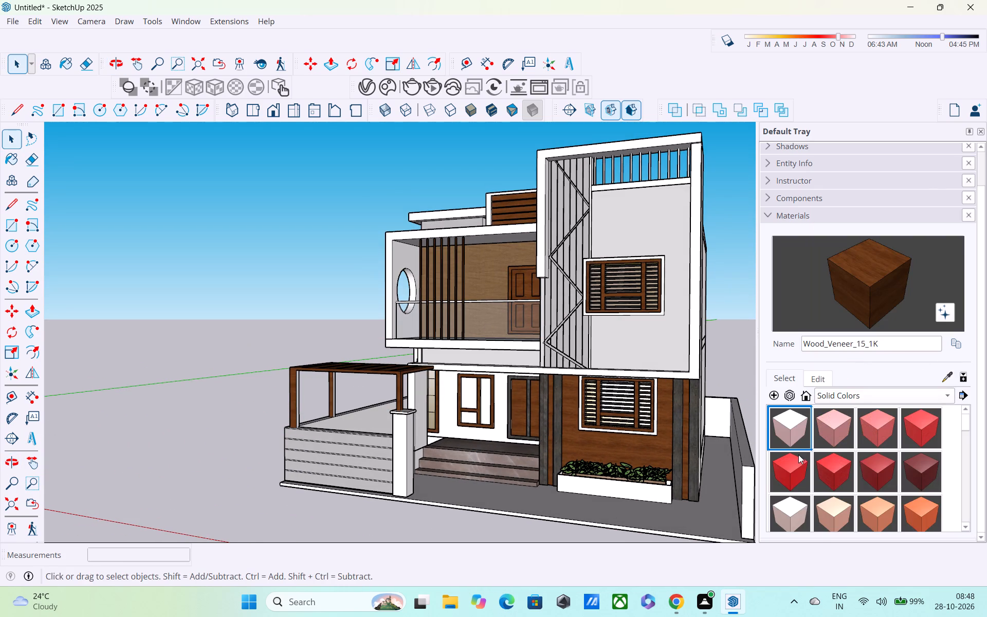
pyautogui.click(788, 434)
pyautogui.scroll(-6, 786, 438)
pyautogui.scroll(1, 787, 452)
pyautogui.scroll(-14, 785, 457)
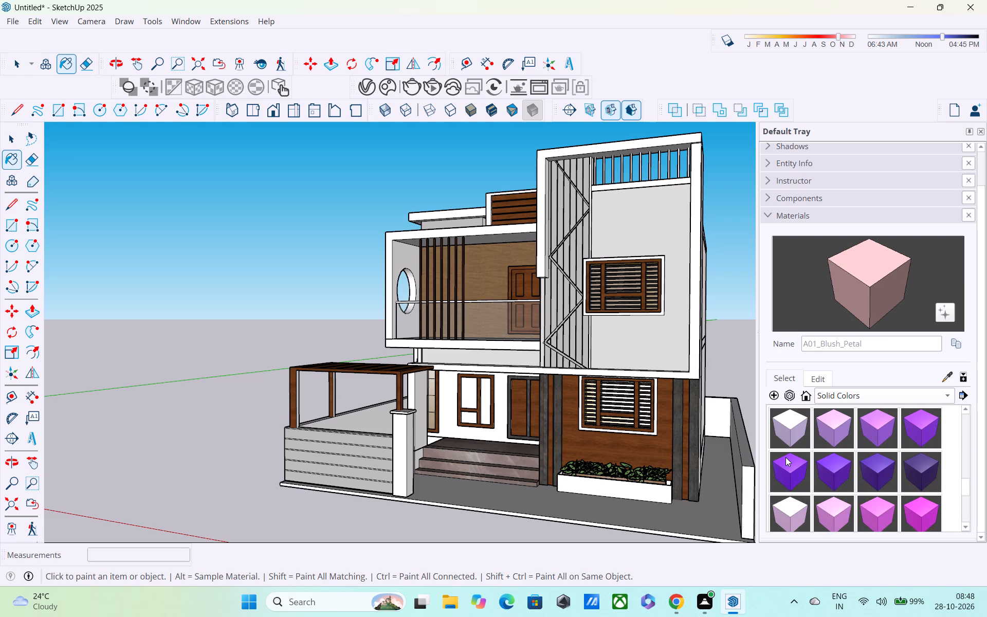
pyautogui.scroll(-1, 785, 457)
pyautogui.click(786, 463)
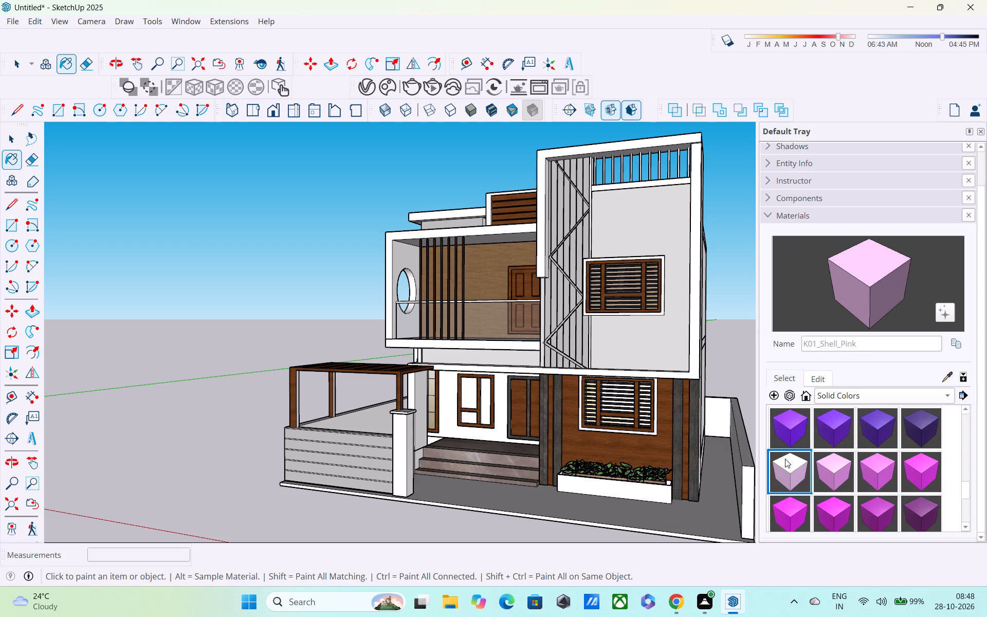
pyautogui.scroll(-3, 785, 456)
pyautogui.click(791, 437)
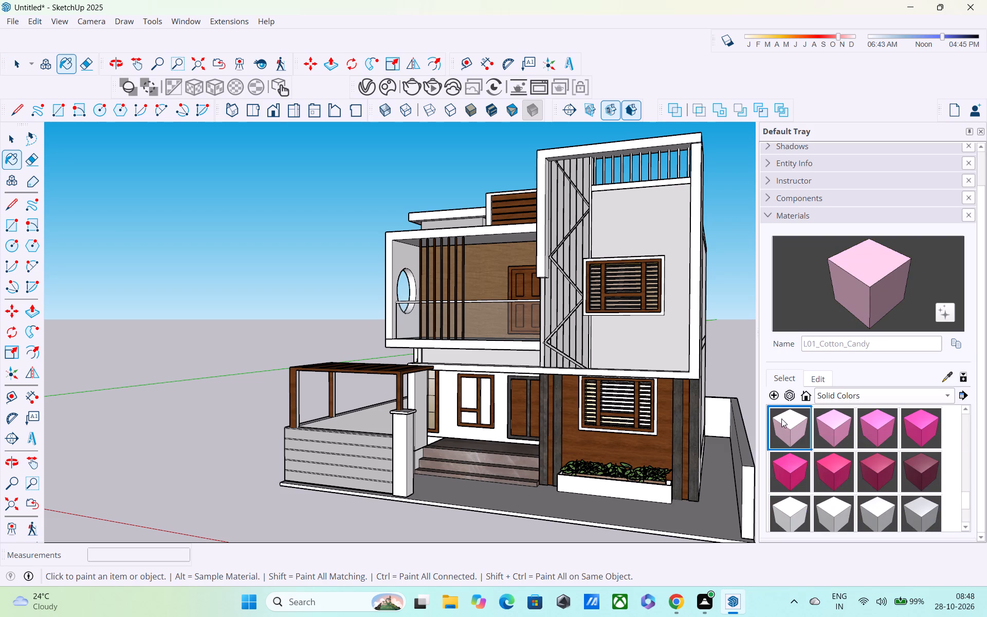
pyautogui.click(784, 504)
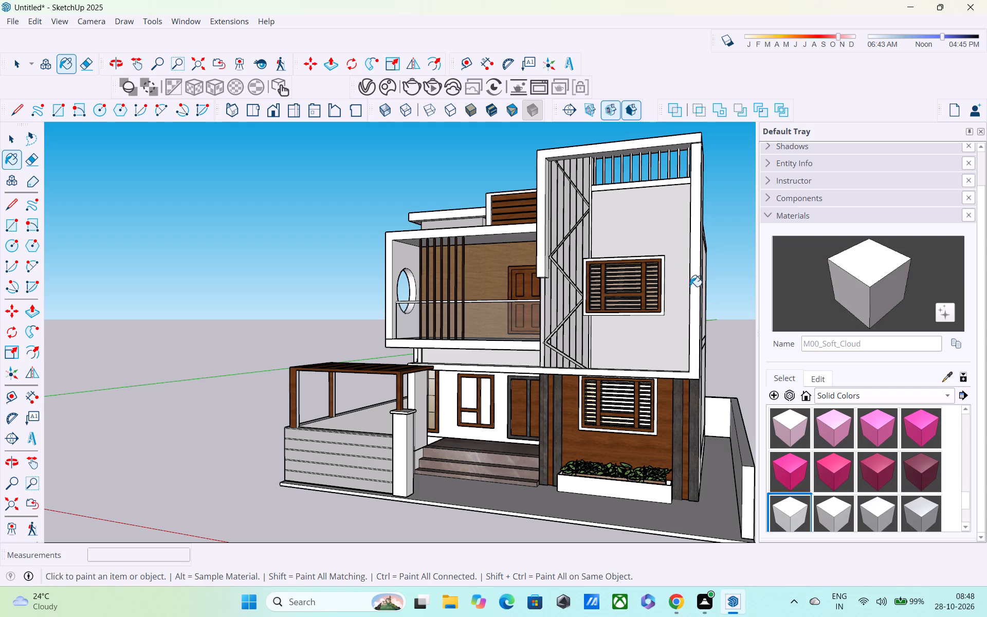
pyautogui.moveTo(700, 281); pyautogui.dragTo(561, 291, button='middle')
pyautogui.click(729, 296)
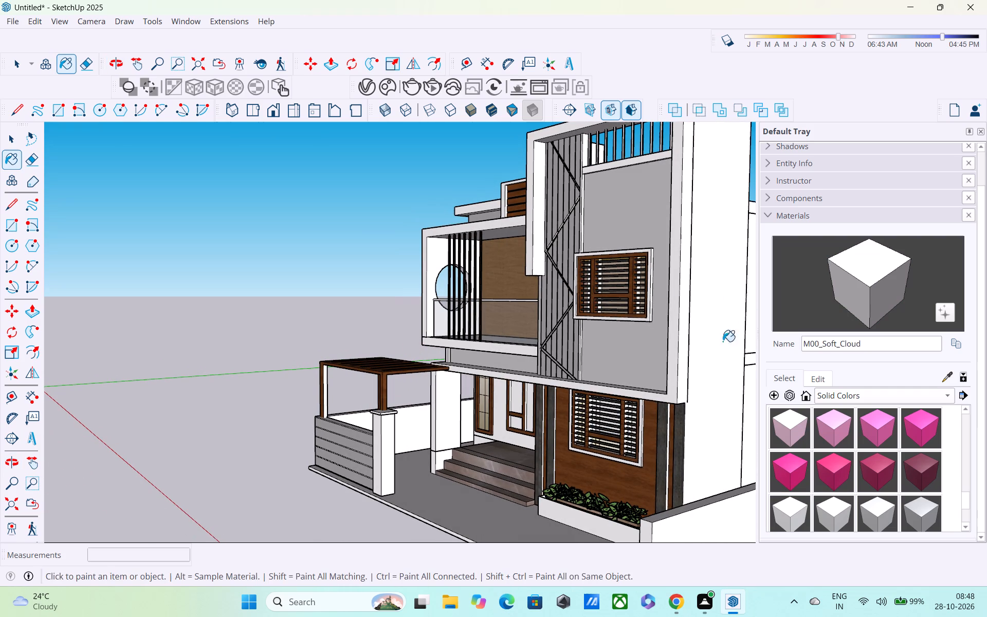
# Paint the tower's outer side wall with the cream solid color D01_Frost_White.
pyautogui.scroll(5, 844, 507)
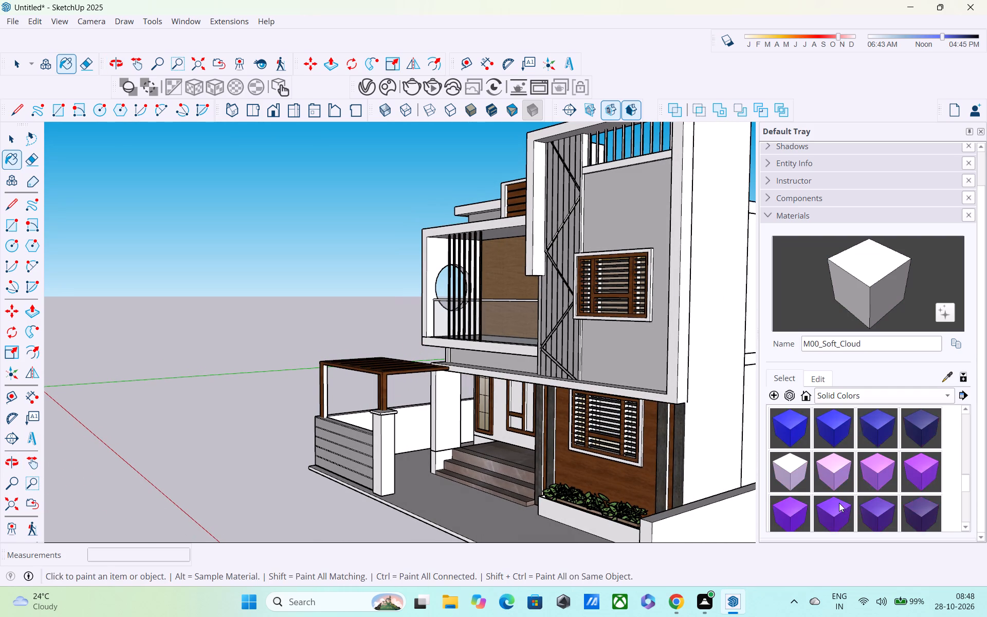
pyautogui.scroll(5, 815, 482)
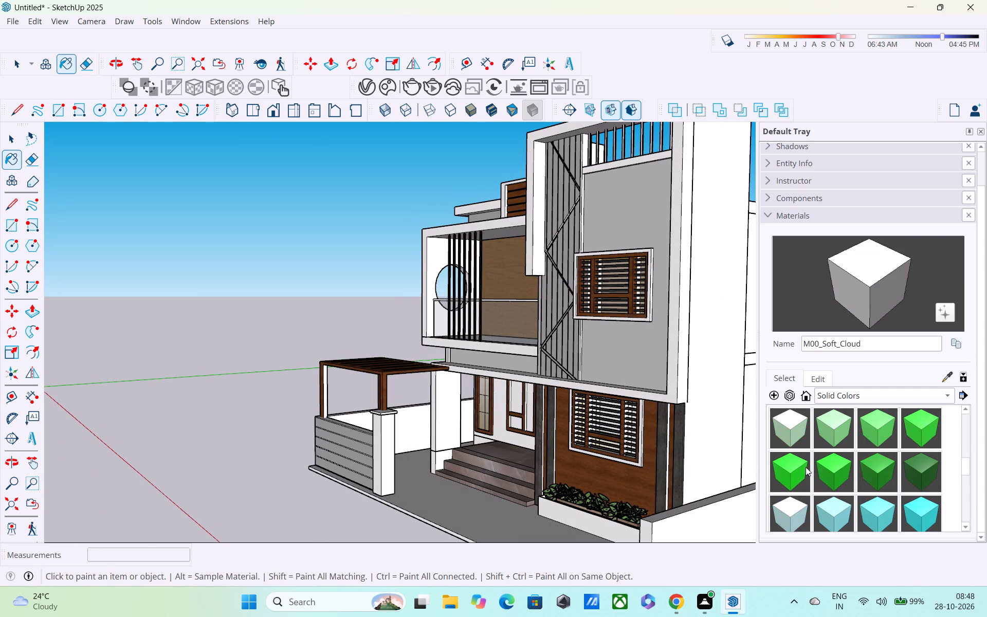
pyautogui.click(789, 438)
pyautogui.scroll(3, 832, 425)
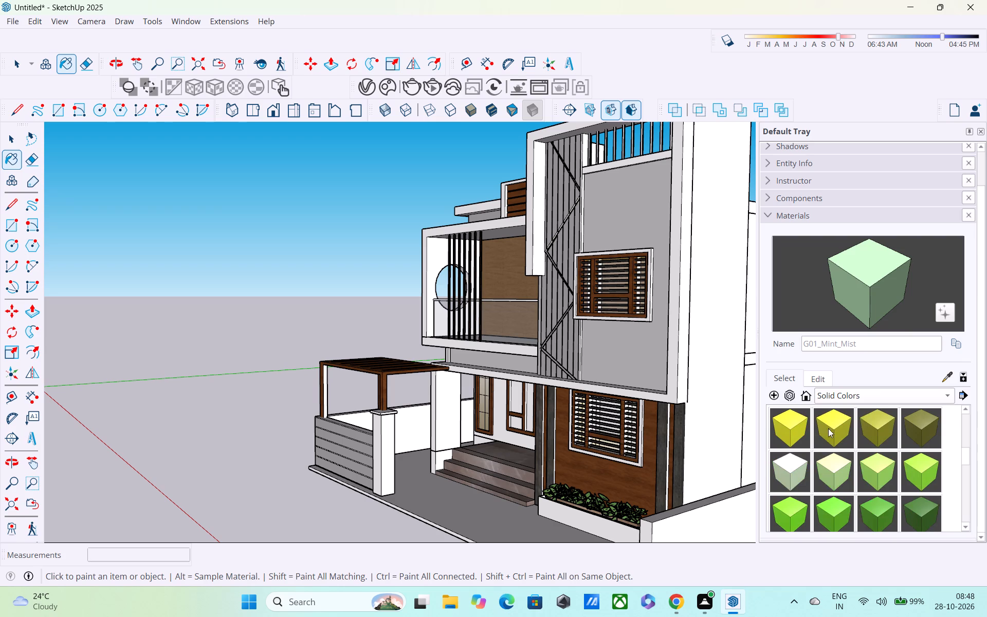
pyautogui.click(792, 466)
pyautogui.scroll(2, 806, 446)
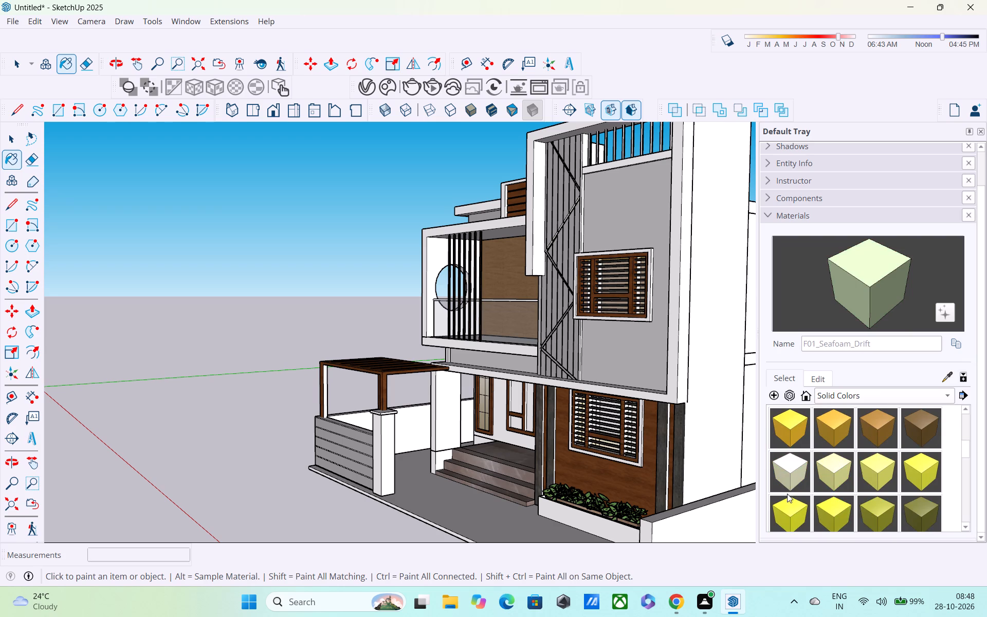
pyautogui.click(789, 470)
pyautogui.scroll(1, 817, 442)
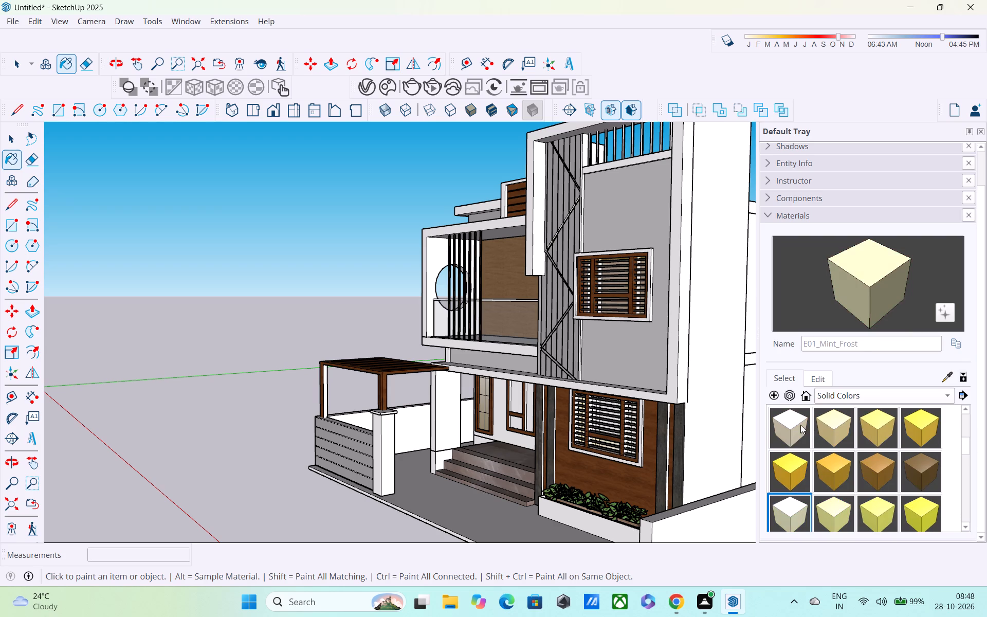
pyautogui.click(796, 424)
pyautogui.click(716, 335)
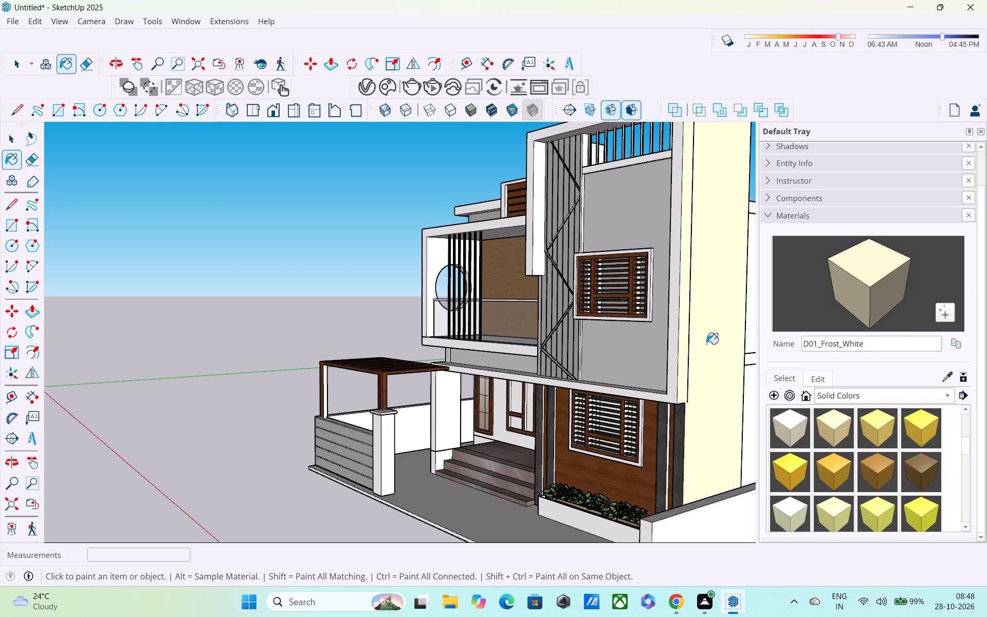
# Paint all matching white faces of the house and boundary walls with D01_Frost_White.
pyautogui.moveTo(684, 373); pyautogui.dragTo(839, 401, button='middle')
pyautogui.keyDown('shift'); pyautogui.moveTo(538, 367); pyautogui.dragTo(611, 436, button='middle'); pyautogui.keyUp('shift')
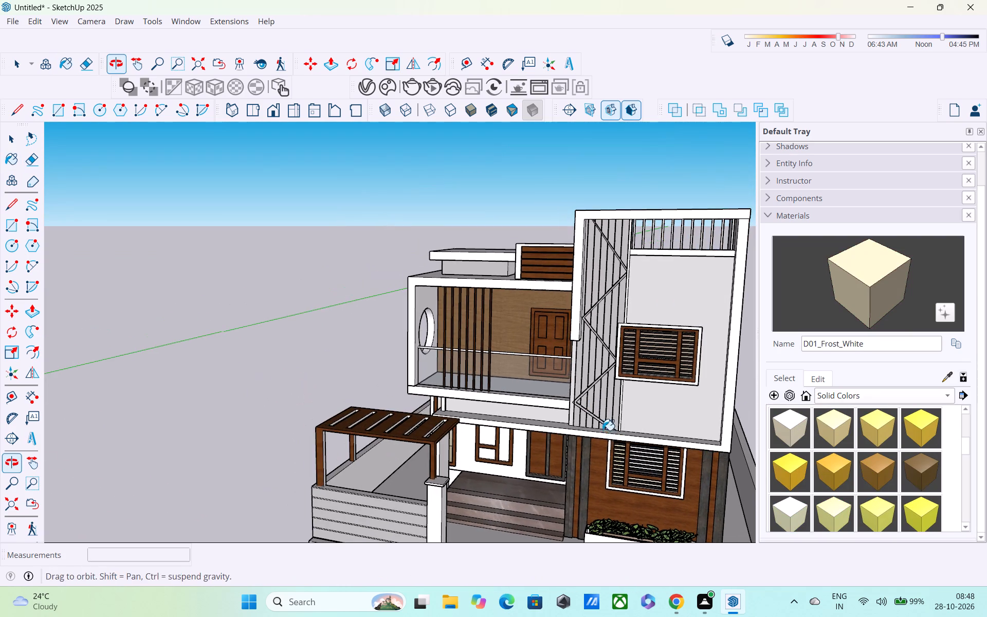
pyautogui.moveTo(534, 399); pyautogui.dragTo(560, 336, button='middle')
pyautogui.scroll(2, 527, 380)
pyautogui.click(507, 413)
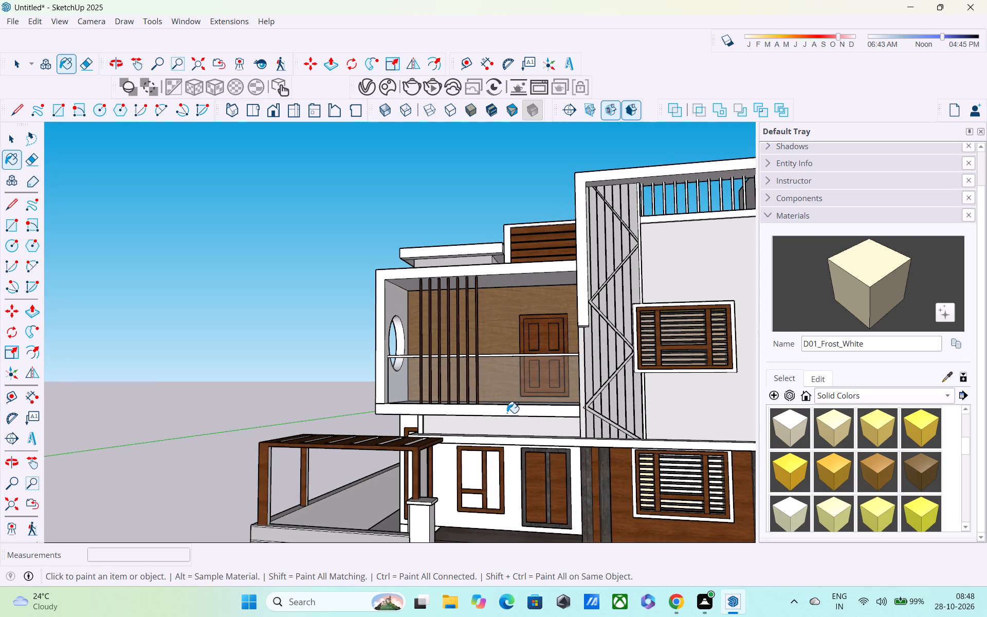
pyautogui.moveTo(505, 411); pyautogui.dragTo(801, 420, button='middle')
pyautogui.click(232, 355)
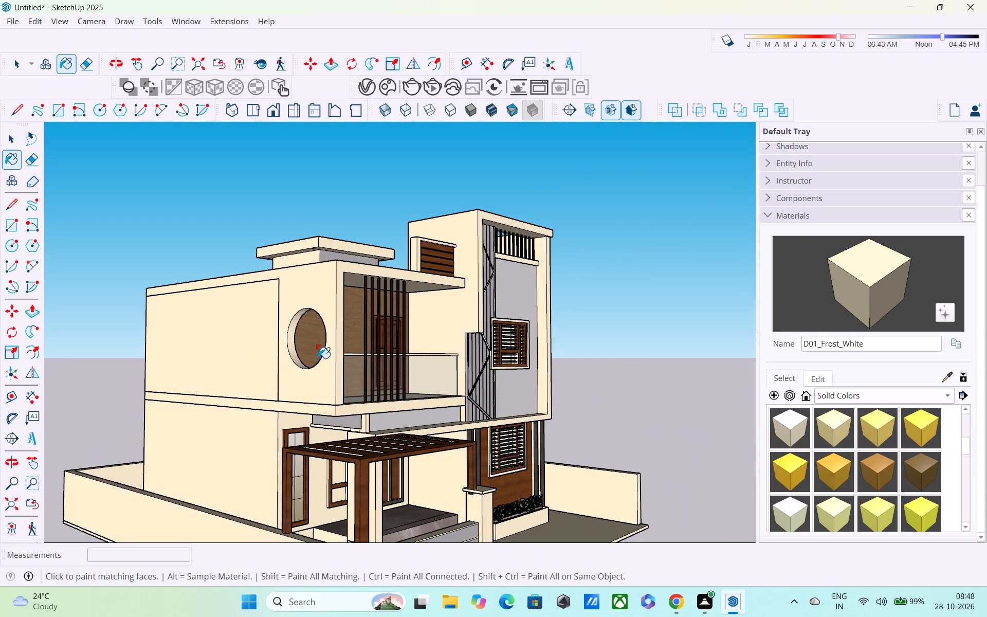
# Delete the stray vertical edge near the front of the tower's outer side wall.
pyautogui.moveTo(327, 370); pyautogui.dragTo(214, 379, button='middle')
pyautogui.scroll(-5, 212, 377)
pyautogui.scroll(1, 407, 392)
pyautogui.moveTo(407, 392); pyautogui.dragTo(377, 389, button='middle')
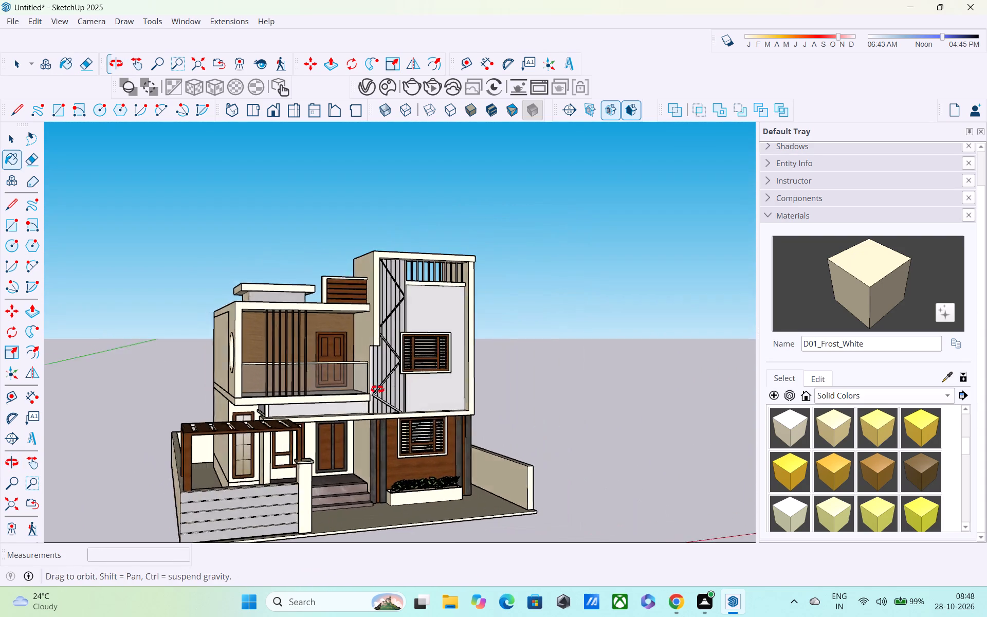
pyautogui.moveTo(377, 389); pyautogui.dragTo(325, 381, button='middle')
pyautogui.scroll(-3, 399, 353)
pyautogui.moveTo(401, 368); pyautogui.dragTo(78, 403, button='middle')
pyautogui.scroll(2, 500, 339)
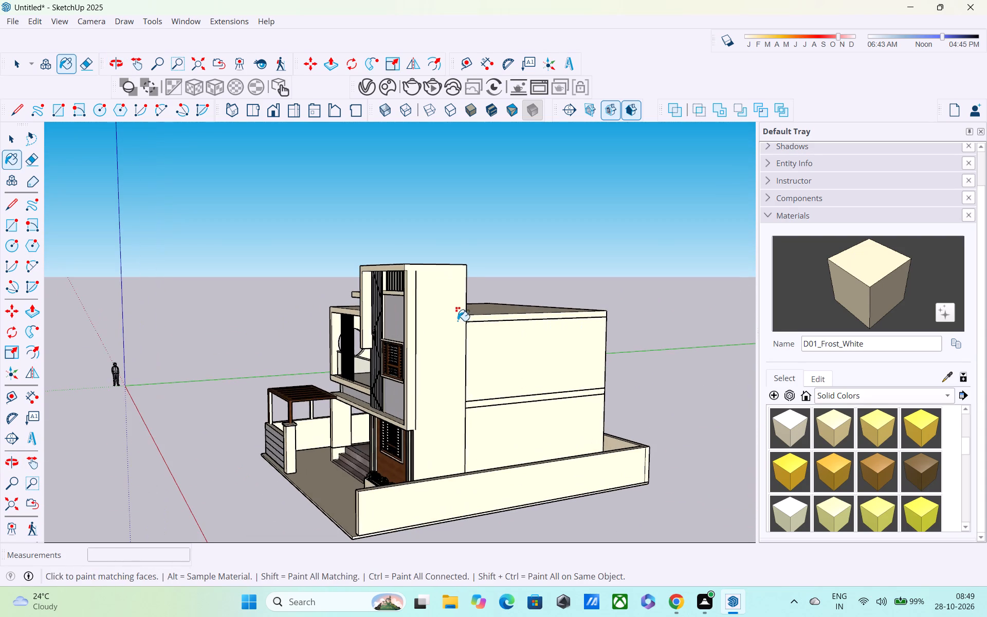
pyautogui.moveTo(446, 314); pyautogui.dragTo(399, 231, button='middle')
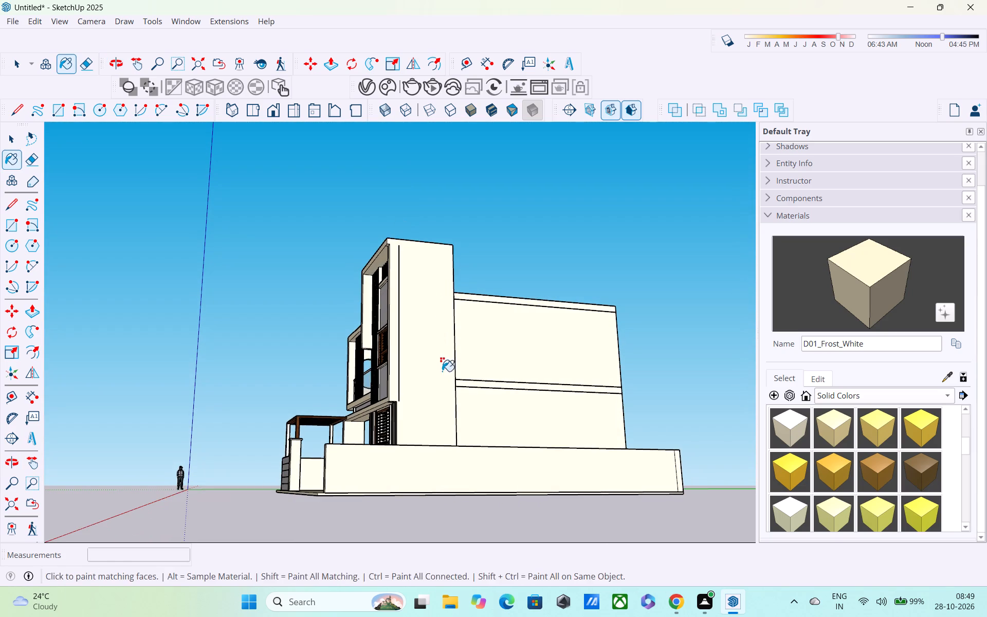
pyautogui.press('space')
pyautogui.click(399, 284)
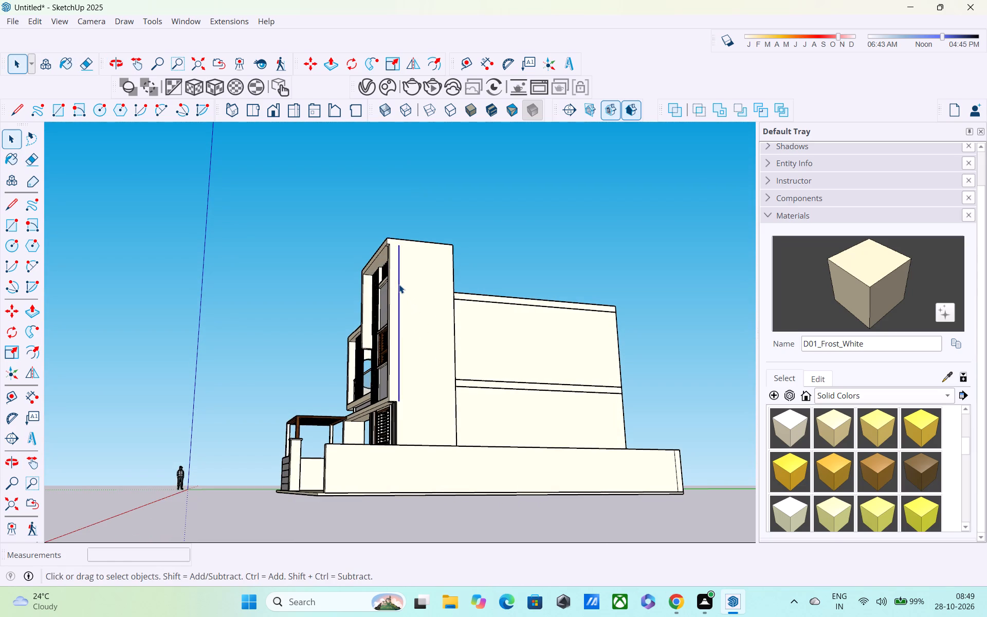
pyautogui.press('Delete')
# Examine the repainted house front, from the whole facade to the tower's frame and windows up close.
pyautogui.moveTo(449, 361); pyautogui.dragTo(652, 398, button='middle')
pyautogui.scroll(-1, 577, 387)
pyautogui.moveTo(609, 448); pyautogui.dragTo(639, 488, button='middle')
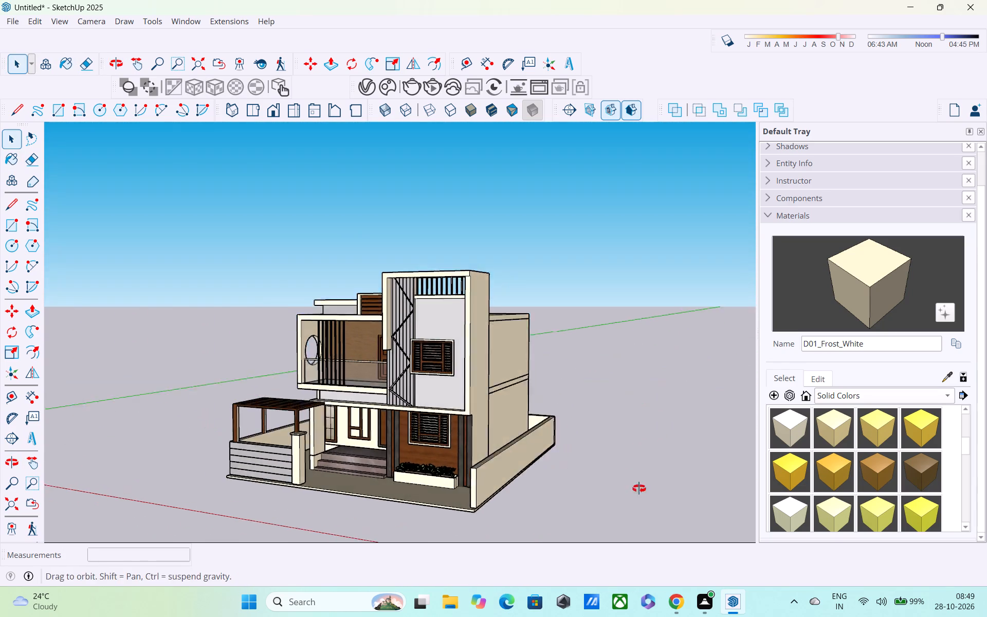
pyautogui.moveTo(639, 488); pyautogui.dragTo(661, 486, button='middle')
pyautogui.press('space')
pyautogui.moveTo(522, 412); pyautogui.dragTo(725, 388, button='middle')
pyautogui.scroll(6, 465, 410)
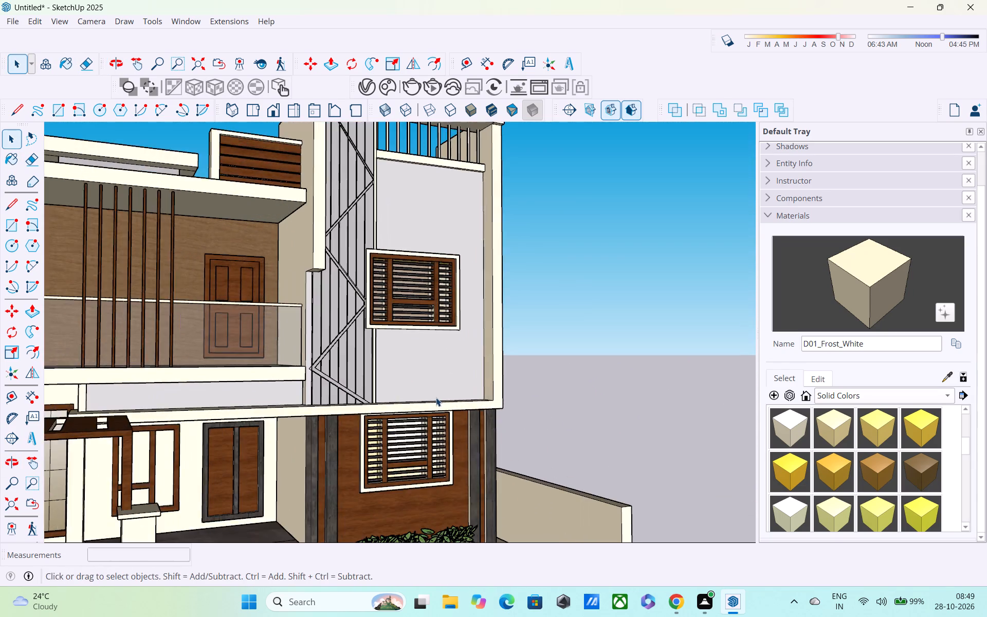
pyautogui.scroll(5, 436, 397)
pyautogui.scroll(-1, 426, 393)
pyautogui.moveTo(416, 392); pyautogui.dragTo(338, 404, button='middle')
pyautogui.scroll(1, 341, 404)
pyautogui.scroll(-1, 787, 444)
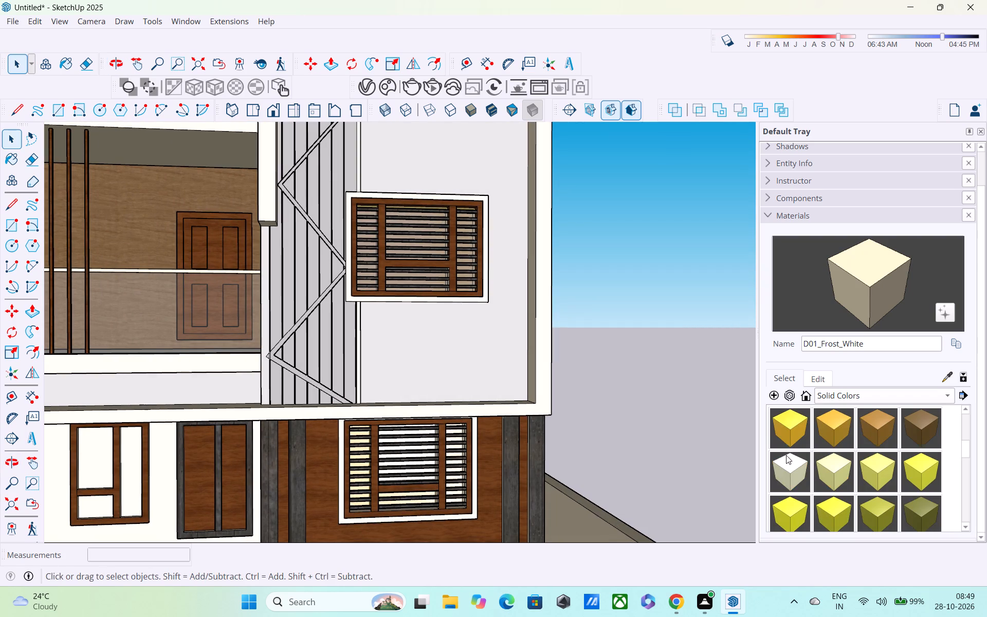
# Paint the front face of the tower's frame and the connected first-floor band with the solid color H01_Misty_Ice.
pyautogui.click(784, 460)
pyautogui.scroll(-1, 799, 491)
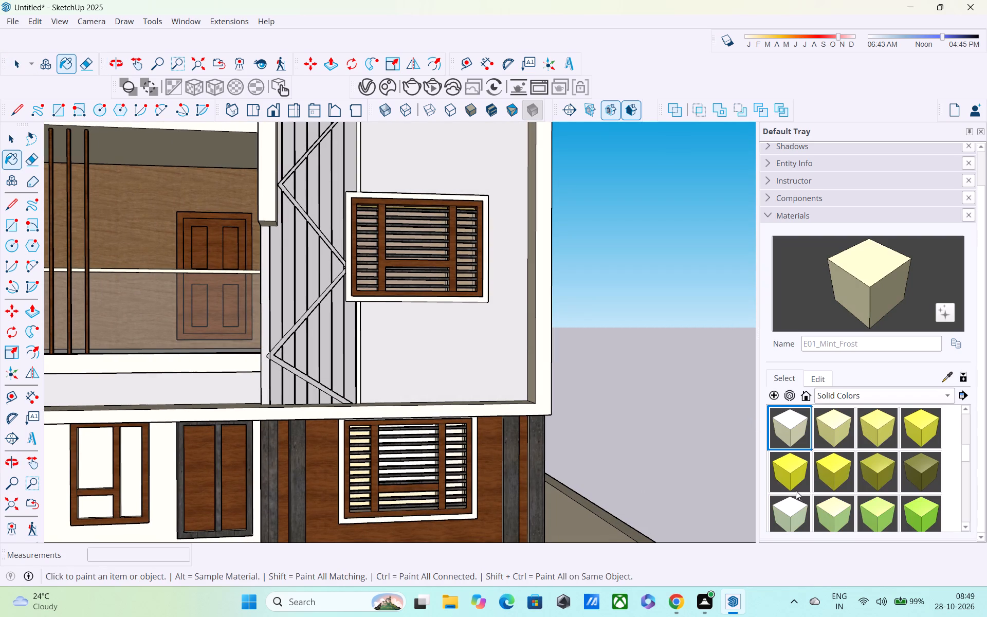
pyautogui.click(779, 506)
pyautogui.scroll(-1, 816, 470)
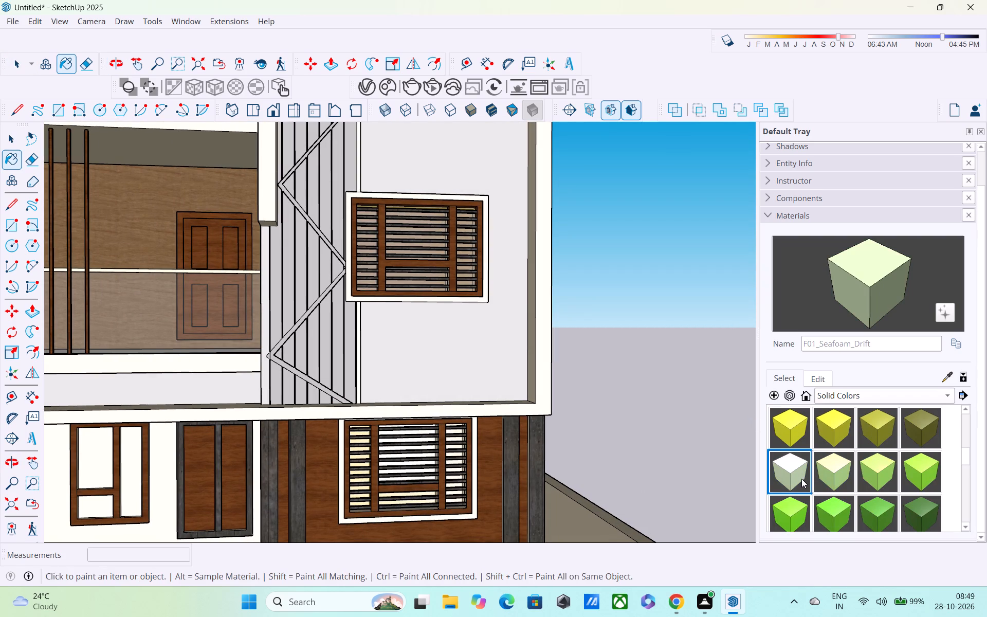
pyautogui.click(801, 479)
pyautogui.scroll(-3, 801, 479)
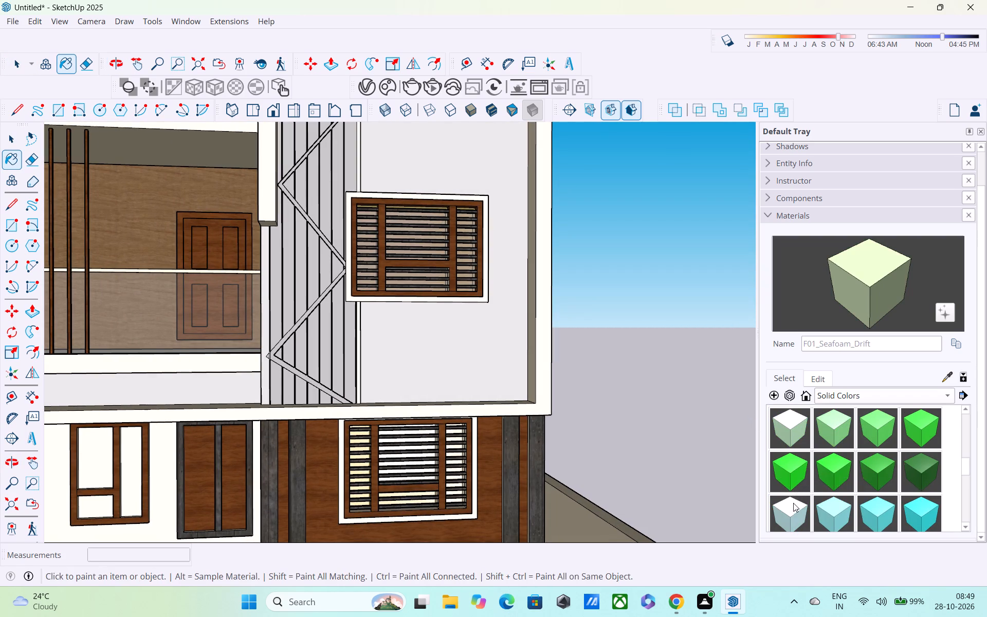
pyautogui.click(790, 508)
pyautogui.scroll(-2, 803, 479)
pyautogui.scroll(1, 803, 476)
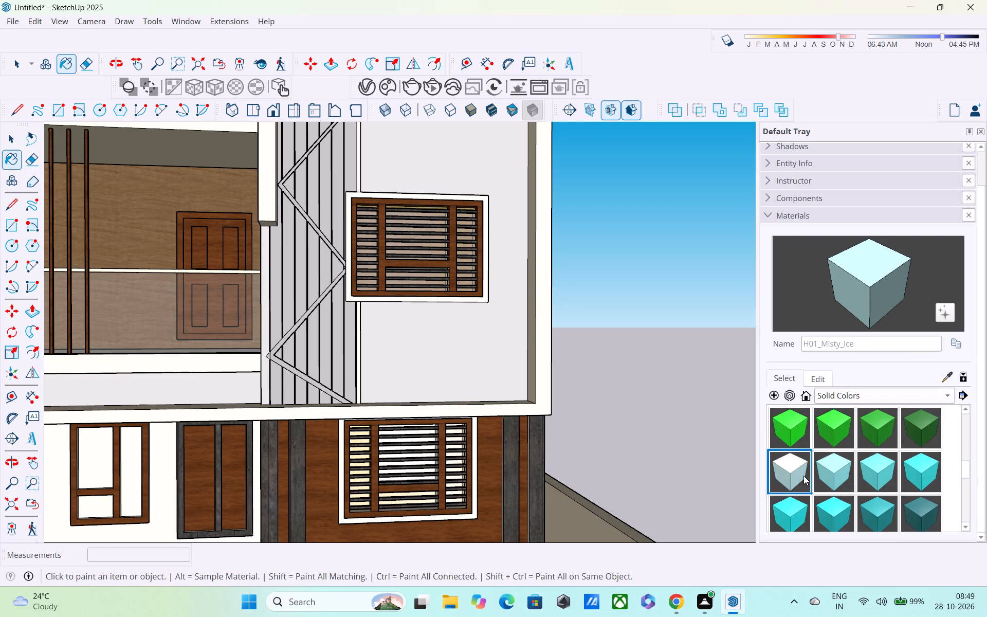
pyautogui.scroll(1, 803, 476)
pyautogui.click(790, 436)
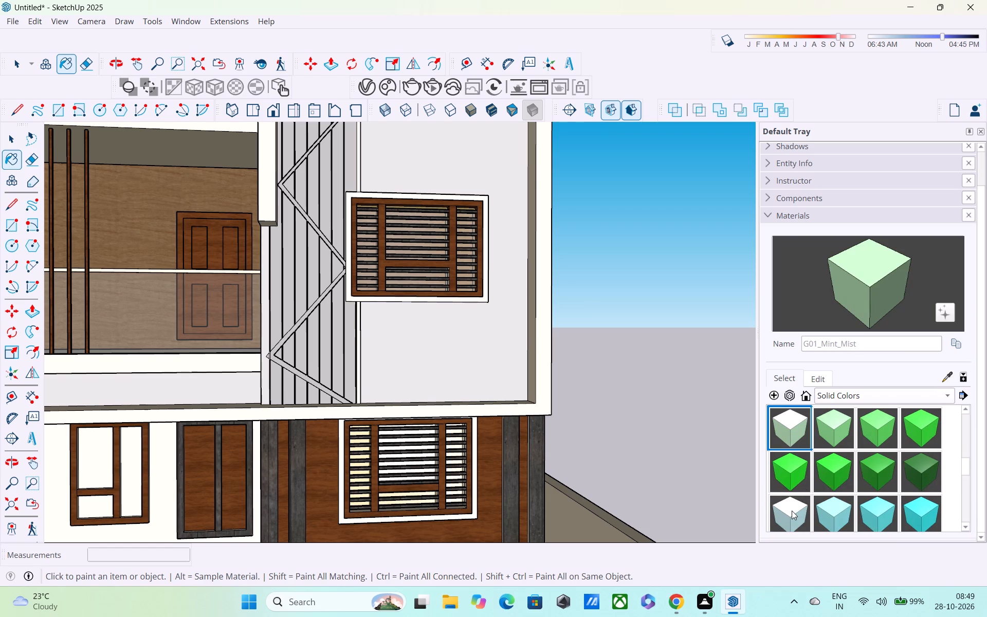
pyautogui.click(792, 511)
pyautogui.click(547, 338)
# Paint the tower's outer side wall with H01_Misty_Ice.
pyautogui.moveTo(571, 374); pyautogui.dragTo(273, 401, button='middle')
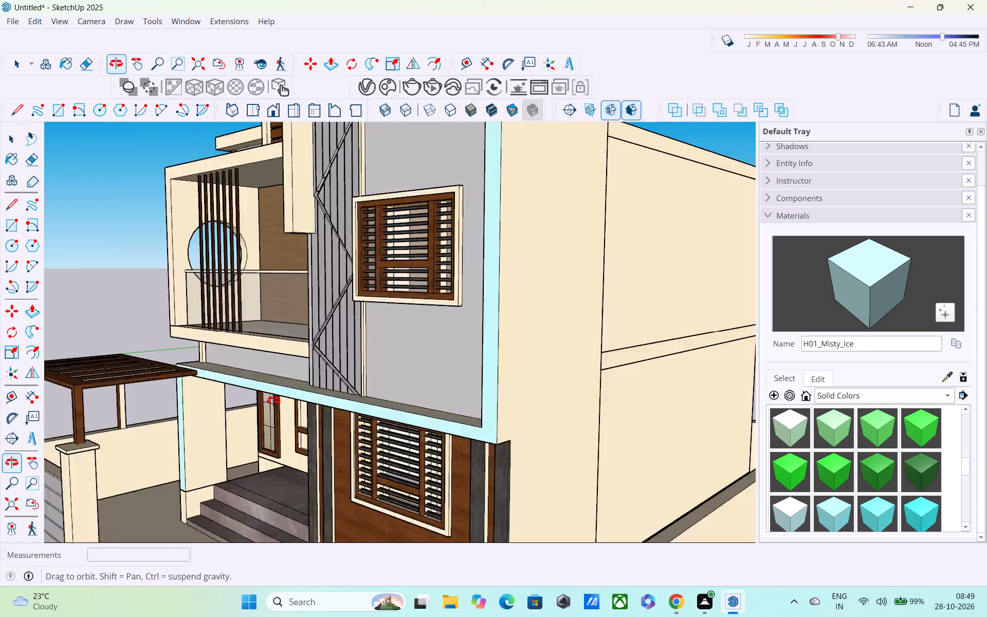
pyautogui.moveTo(273, 401); pyautogui.dragTo(150, 401, button='middle')
pyautogui.click(475, 383)
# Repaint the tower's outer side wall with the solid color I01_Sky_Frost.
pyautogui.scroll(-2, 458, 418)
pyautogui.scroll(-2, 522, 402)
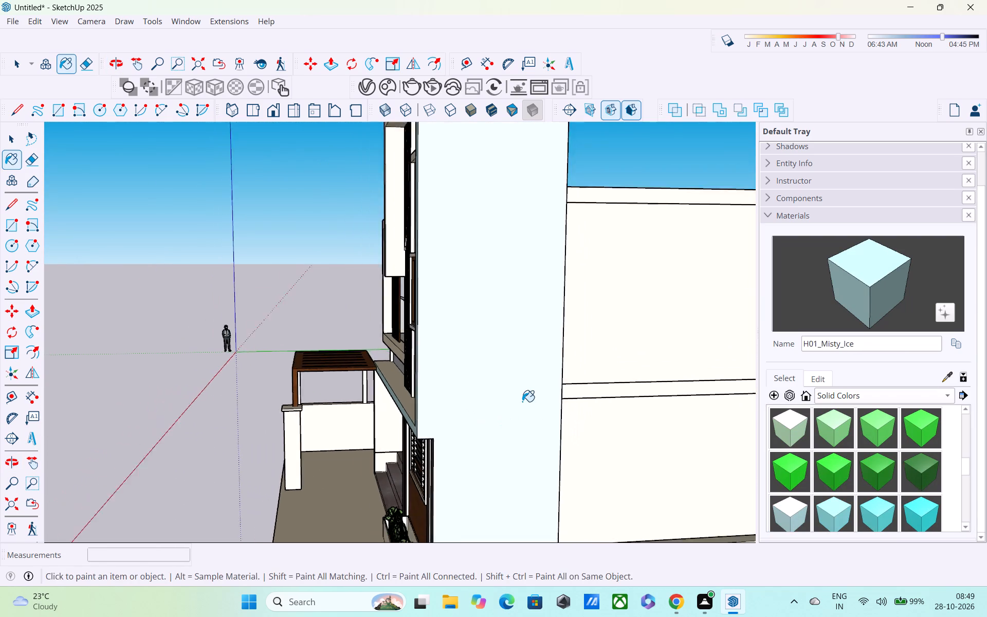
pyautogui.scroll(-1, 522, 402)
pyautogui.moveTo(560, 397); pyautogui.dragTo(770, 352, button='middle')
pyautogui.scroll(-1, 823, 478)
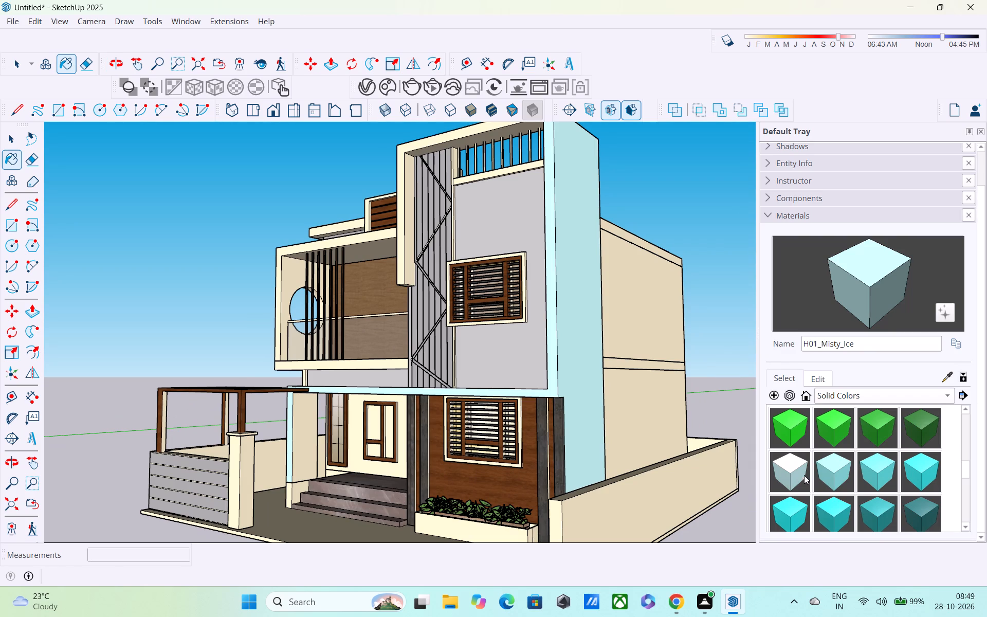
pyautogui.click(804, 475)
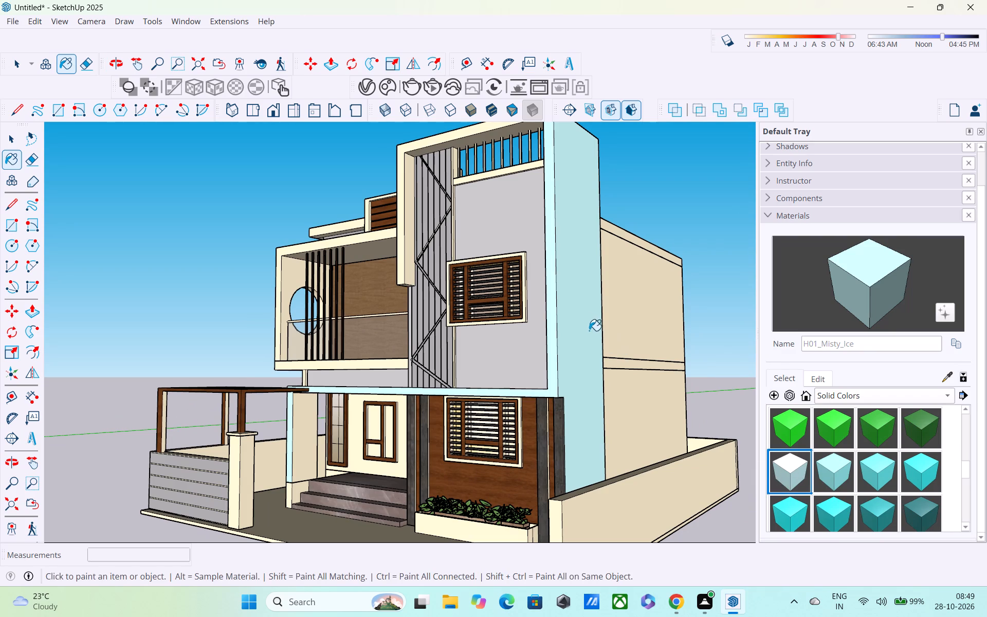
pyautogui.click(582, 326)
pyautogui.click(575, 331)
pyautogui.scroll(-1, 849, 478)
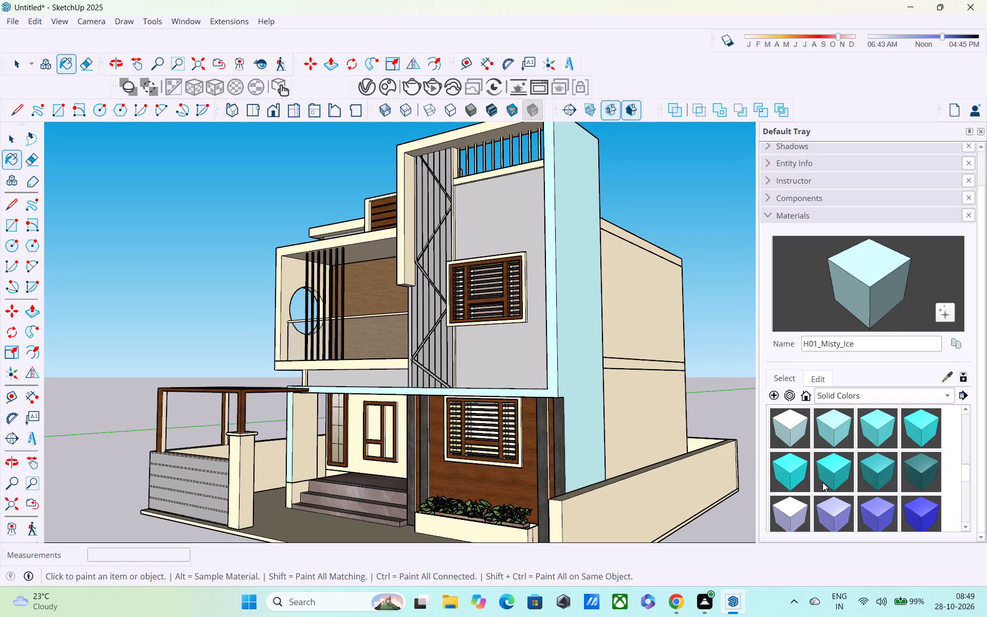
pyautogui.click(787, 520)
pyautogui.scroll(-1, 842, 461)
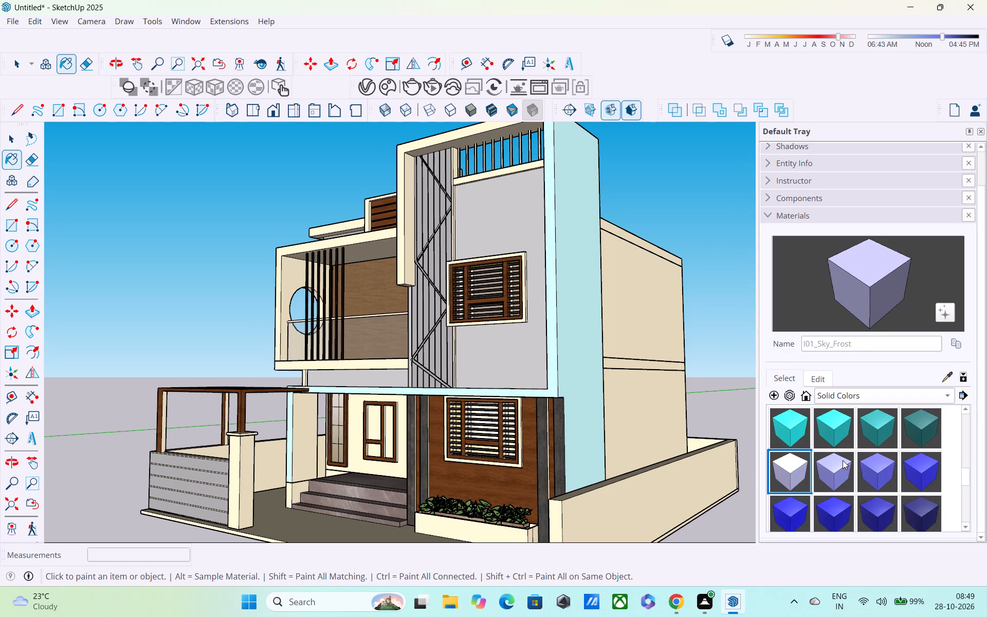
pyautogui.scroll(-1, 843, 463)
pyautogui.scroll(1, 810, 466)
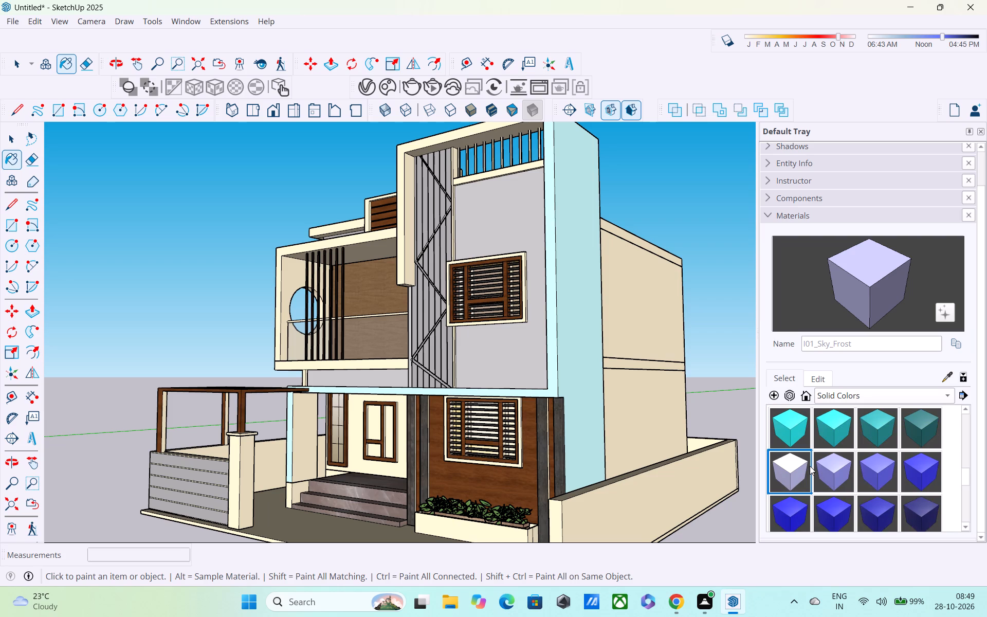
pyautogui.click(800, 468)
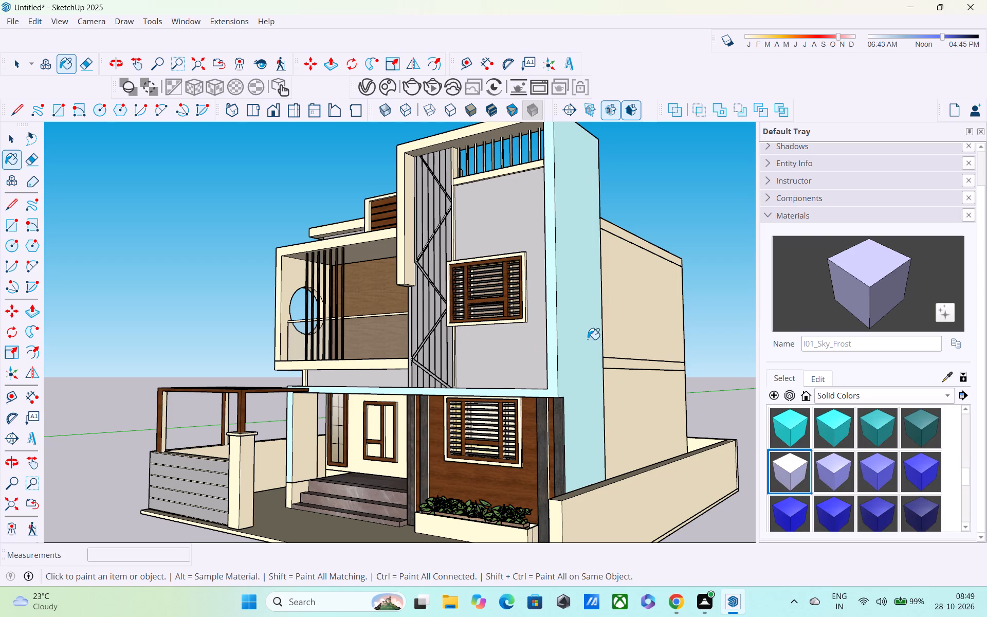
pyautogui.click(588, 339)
# Paint the tower's outer side wall and the front face of its frame with the solid color M00_Soft_Cloud.
pyautogui.scroll(-2, 801, 458)
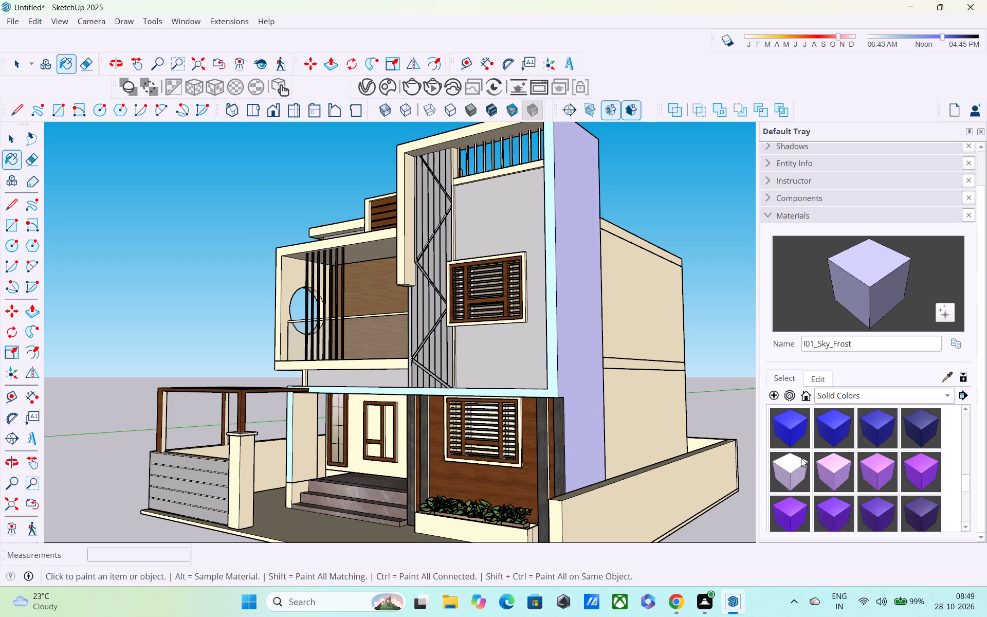
pyautogui.click(789, 465)
pyautogui.scroll(-1, 807, 449)
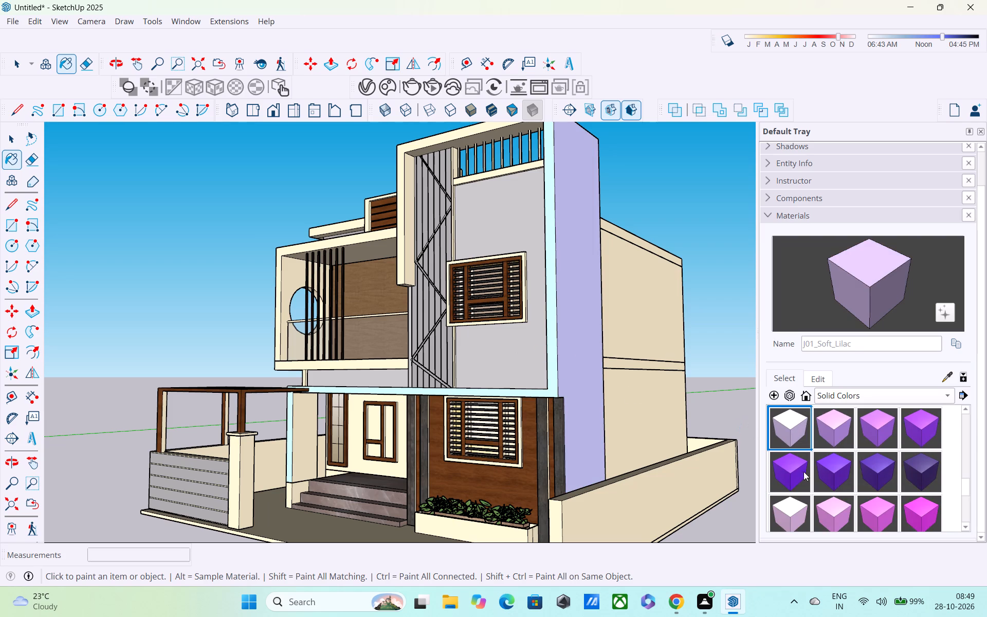
pyautogui.click(789, 508)
pyautogui.scroll(-1, 773, 460)
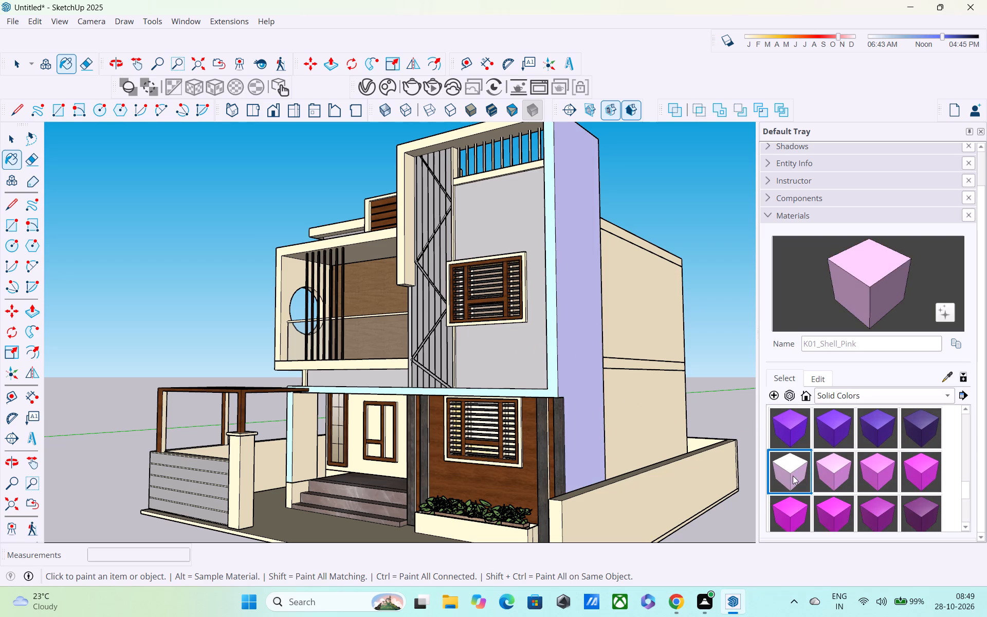
pyautogui.click(795, 480)
pyautogui.scroll(-2, 795, 480)
pyautogui.click(795, 475)
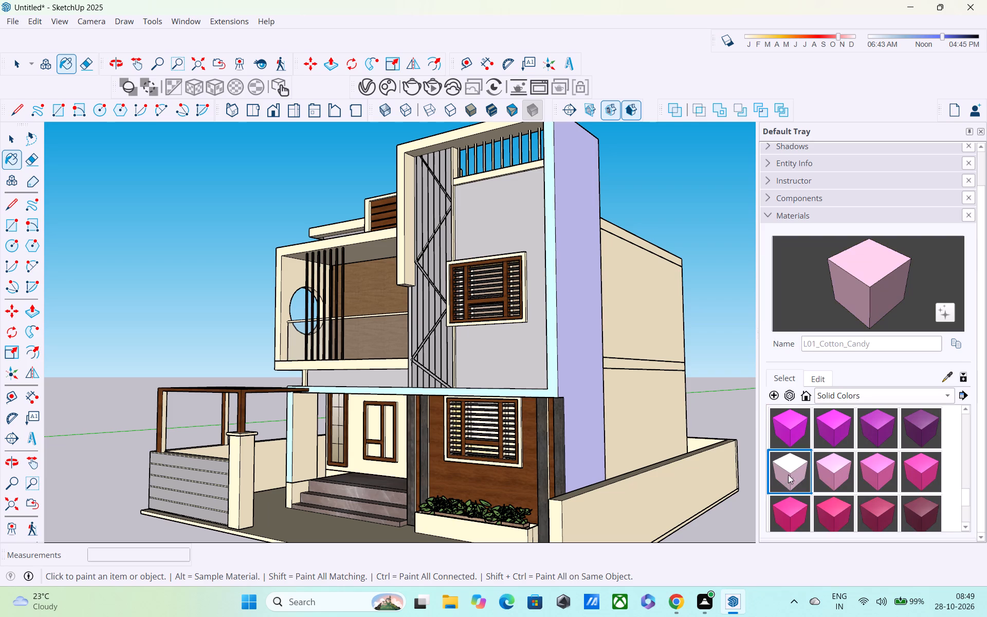
pyautogui.scroll(-1, 825, 492)
pyautogui.click(788, 512)
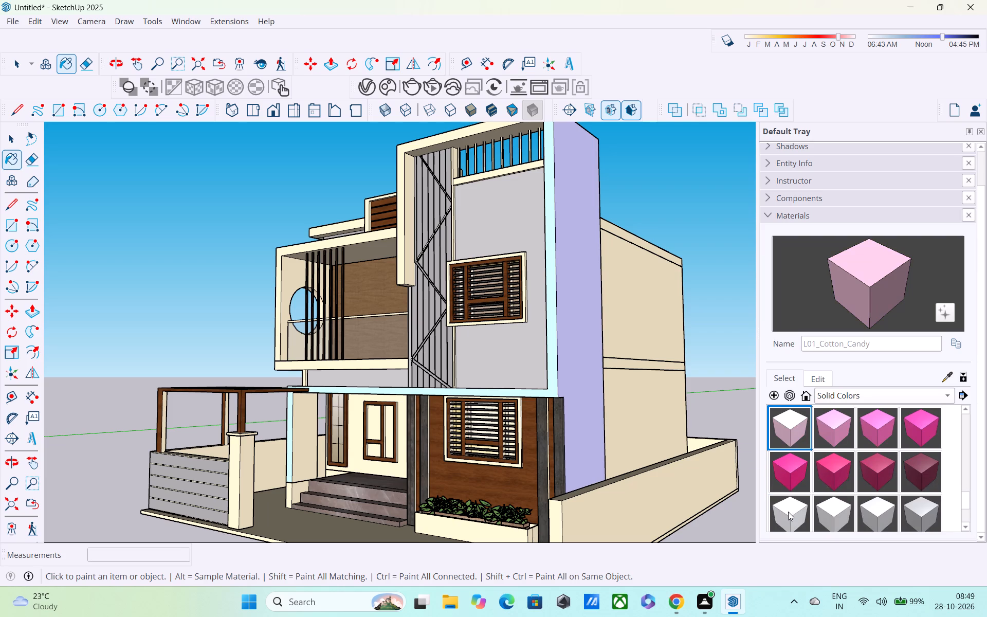
pyautogui.click(604, 388)
pyautogui.moveTo(623, 486); pyautogui.dragTo(693, 491, button='middle')
pyautogui.scroll(2, 561, 426)
pyautogui.click(569, 385)
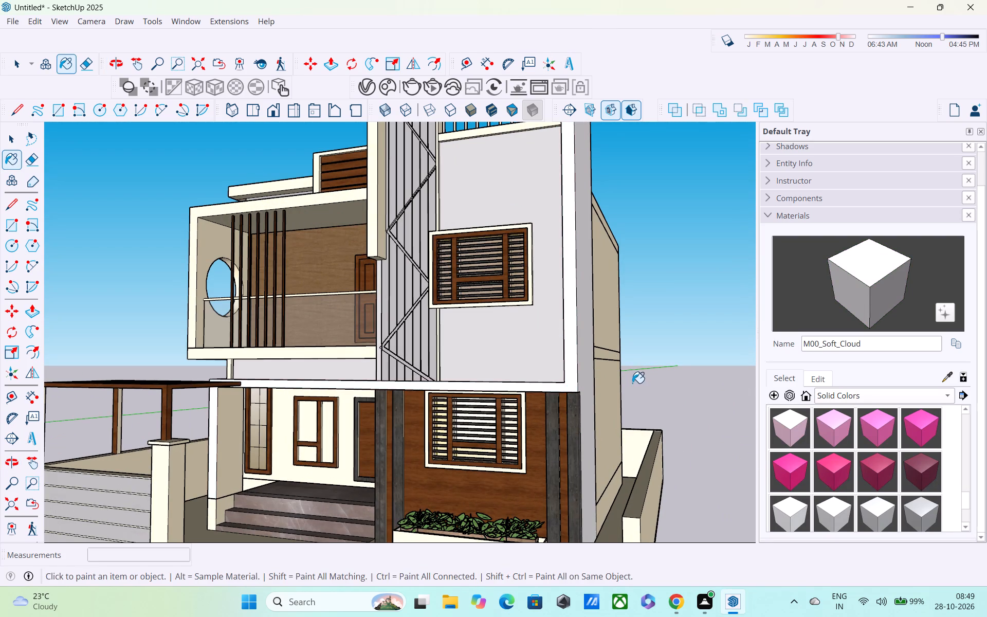
# Paint the house's long side walls behind the tower, with their floor band and roof-edge band, in M00_Soft_Cloud.
pyautogui.moveTo(624, 382); pyautogui.dragTo(497, 407, button='middle')
pyautogui.click(634, 383)
pyautogui.click(642, 342)
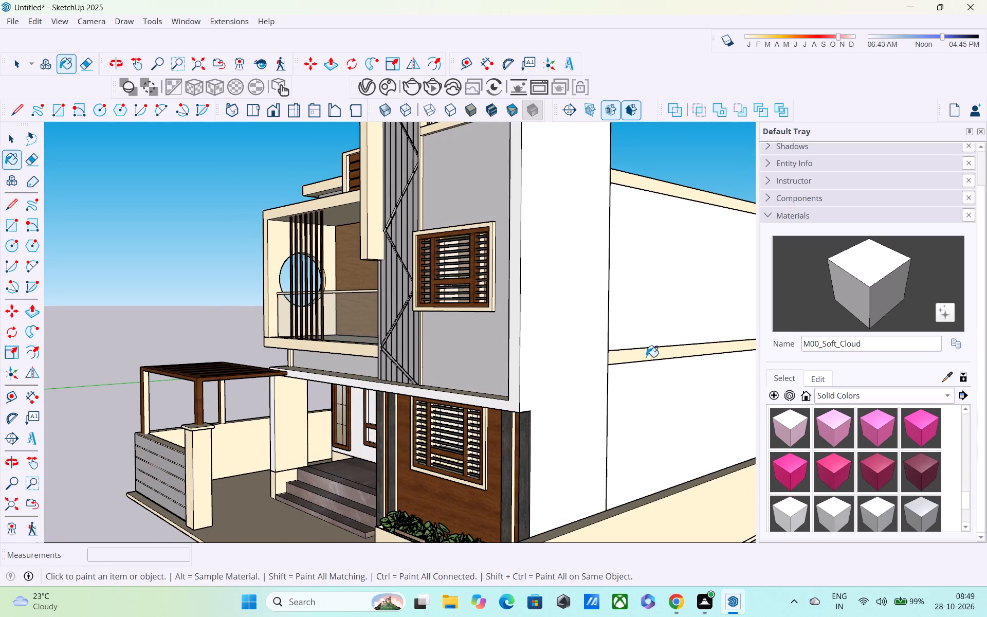
pyautogui.click(654, 354)
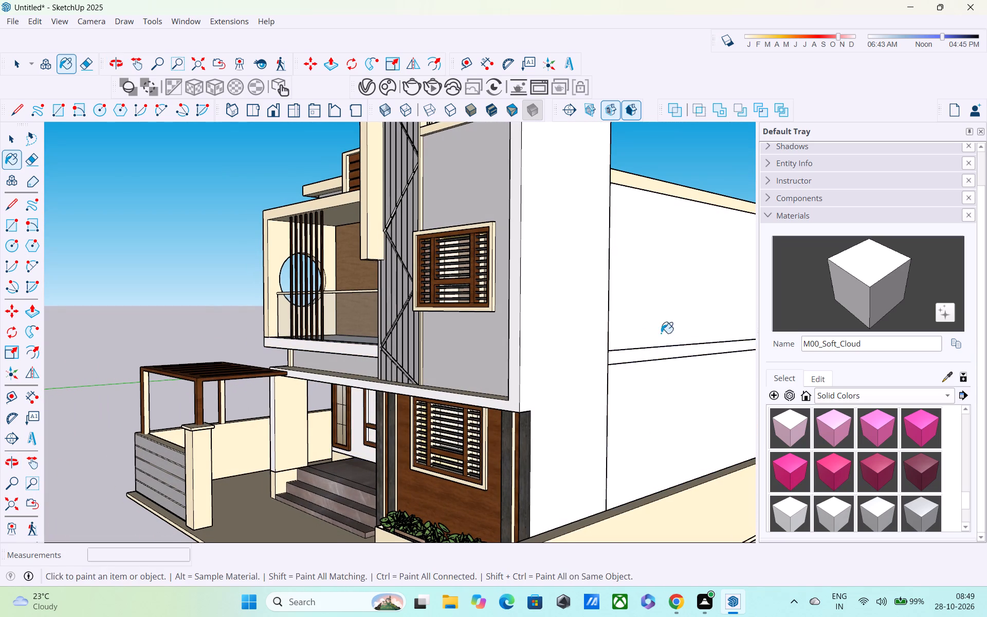
pyautogui.click(660, 186)
# Paint the tower's wall beside the balcony, its narrow front strip, the first-floor ledge and the frame's inner side with M00_Soft_Cloud.
pyautogui.moveTo(617, 211); pyautogui.dragTo(719, 262, button='middle')
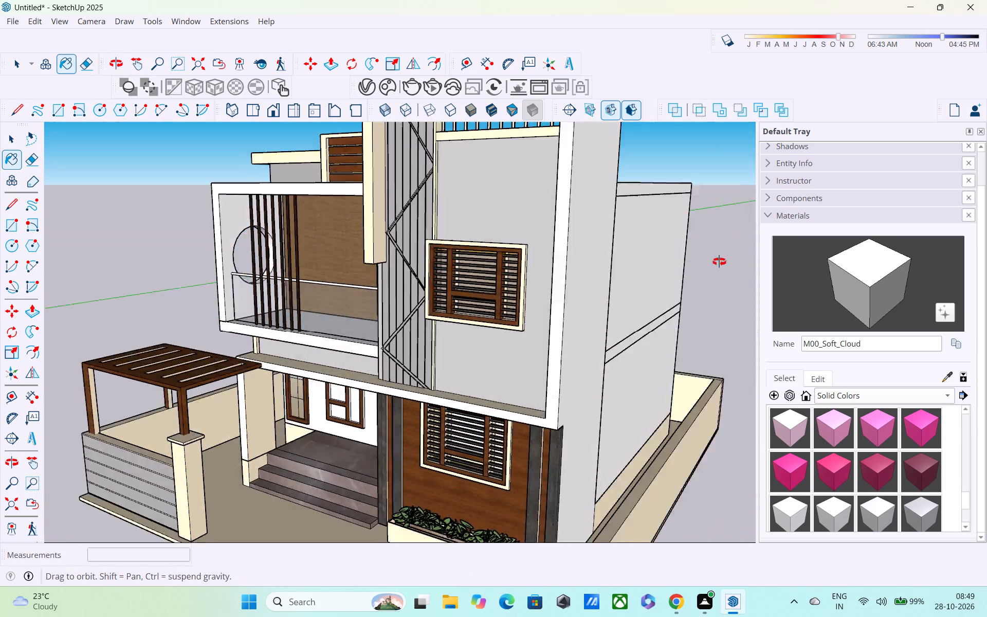
pyautogui.moveTo(719, 262); pyautogui.dragTo(842, 264, button='middle')
pyautogui.moveTo(536, 267); pyautogui.dragTo(761, 289, button='middle')
pyautogui.click(391, 231)
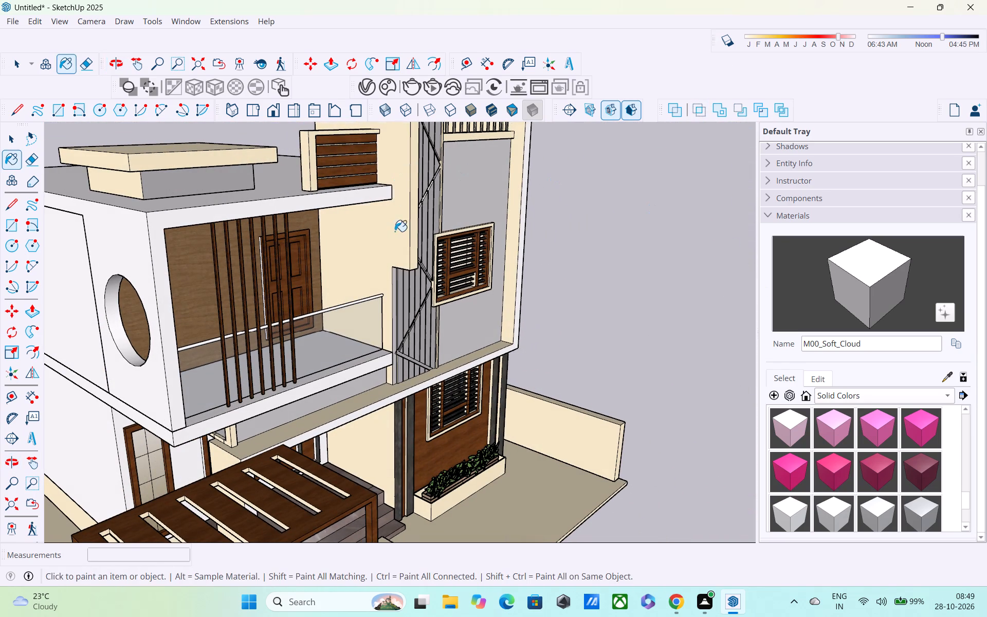
pyautogui.click(522, 222)
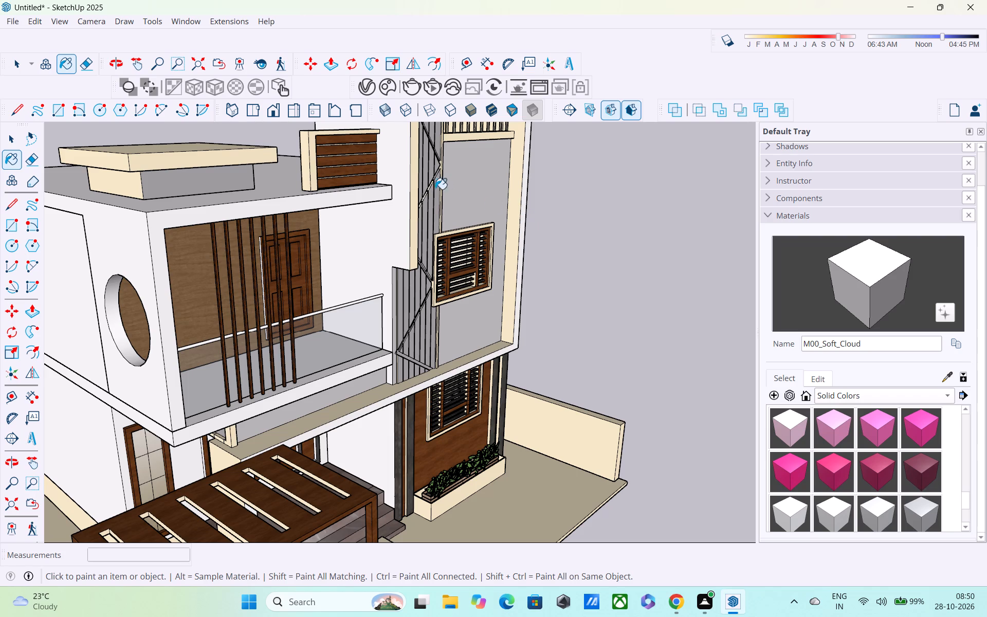
pyautogui.click(414, 197)
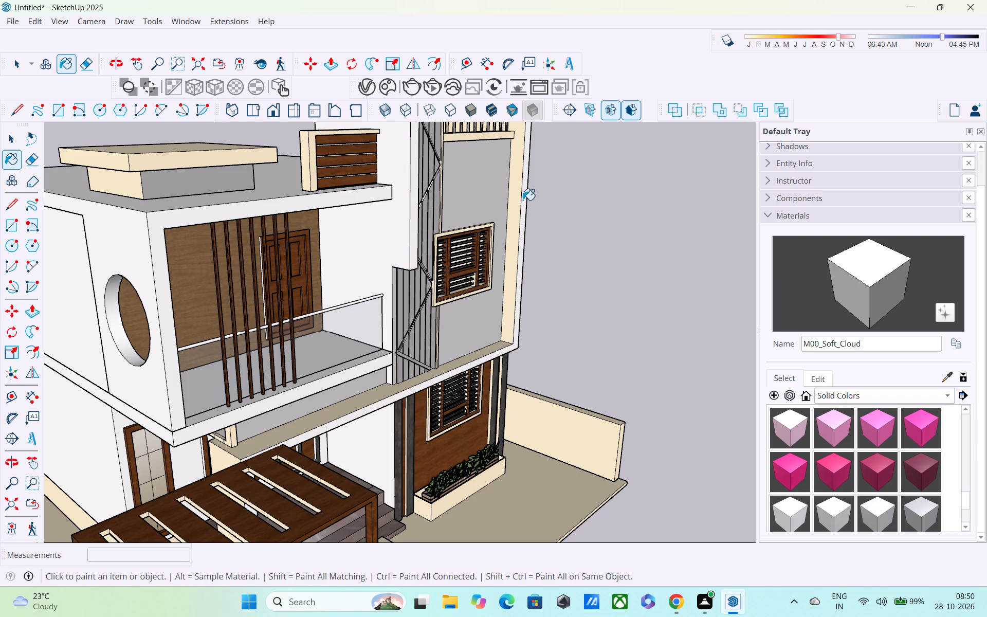
pyautogui.click(460, 367)
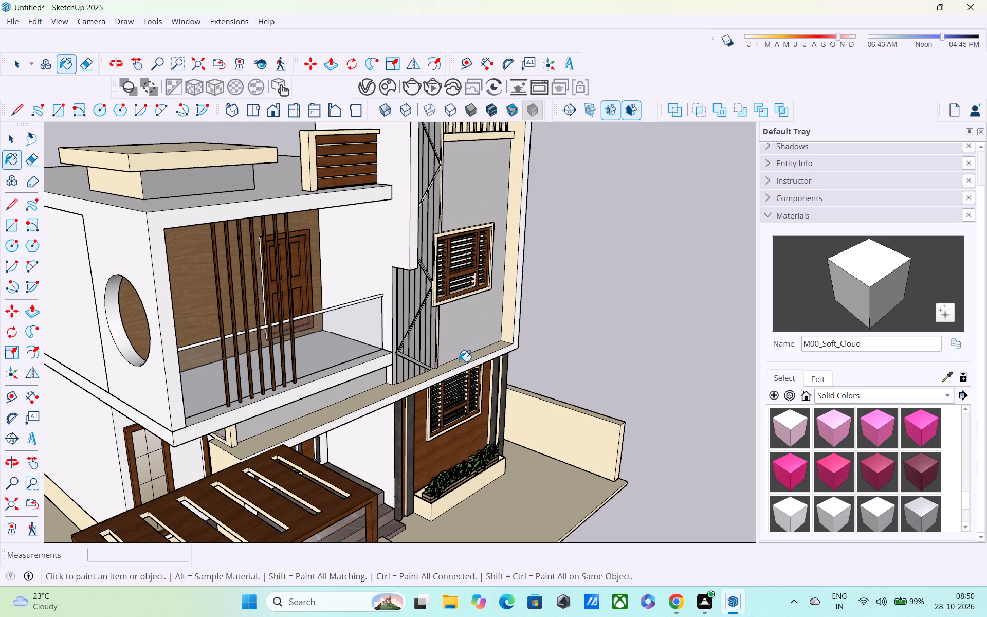
pyautogui.click(459, 361)
pyautogui.click(509, 264)
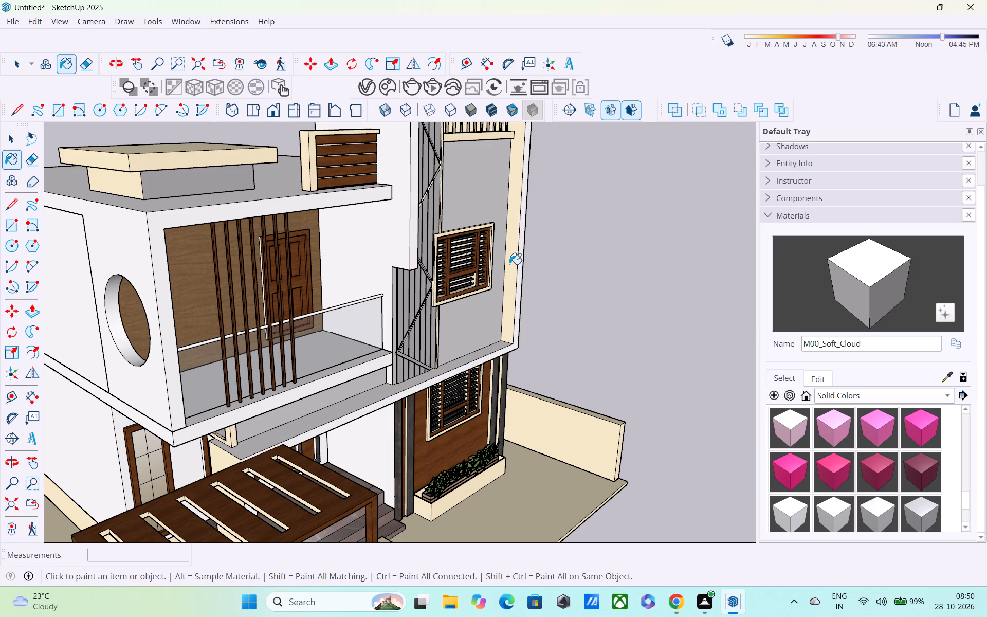
# Paint the small raised slab on the roof above the balcony, and its base, with M00_Soft_Cloud.
pyautogui.moveTo(522, 306); pyautogui.dragTo(411, 269, button='middle')
pyautogui.scroll(-3, 406, 266)
pyautogui.moveTo(409, 298); pyautogui.dragTo(419, 328, button='middle')
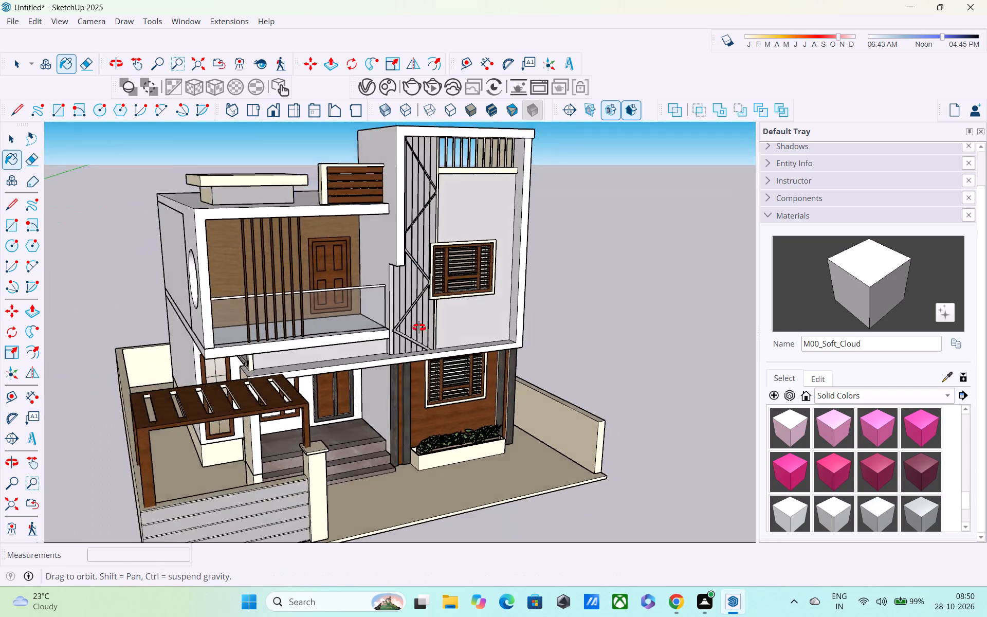
pyautogui.moveTo(419, 328); pyautogui.dragTo(711, 268, button='middle')
pyautogui.scroll(-2, 502, 286)
pyautogui.moveTo(488, 294); pyautogui.dragTo(401, 310, button='middle')
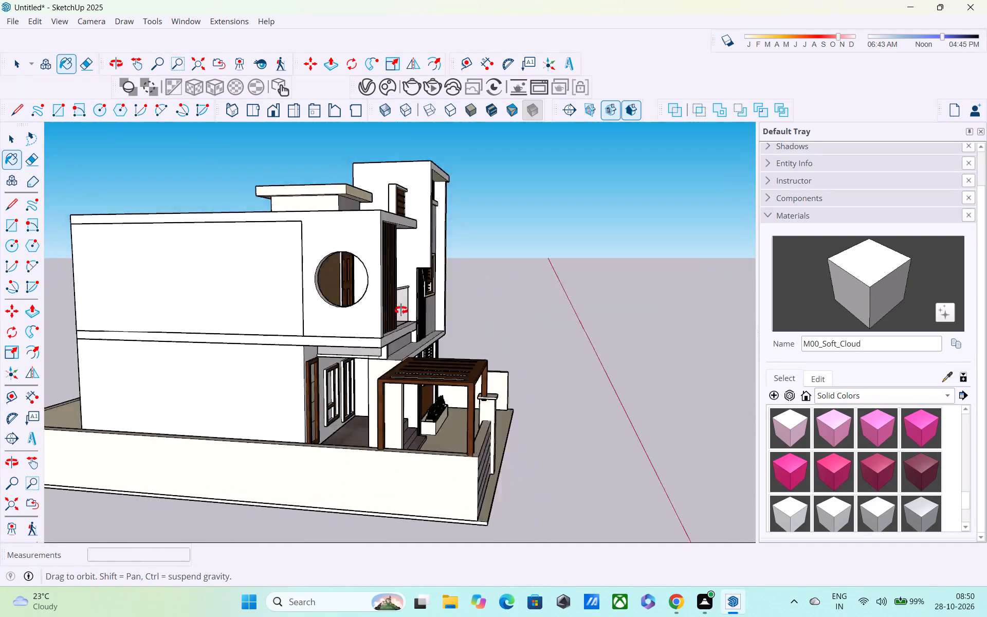
pyautogui.moveTo(401, 310); pyautogui.dragTo(92, 338, button='middle')
pyautogui.scroll(3, 242, 207)
pyautogui.click(297, 202)
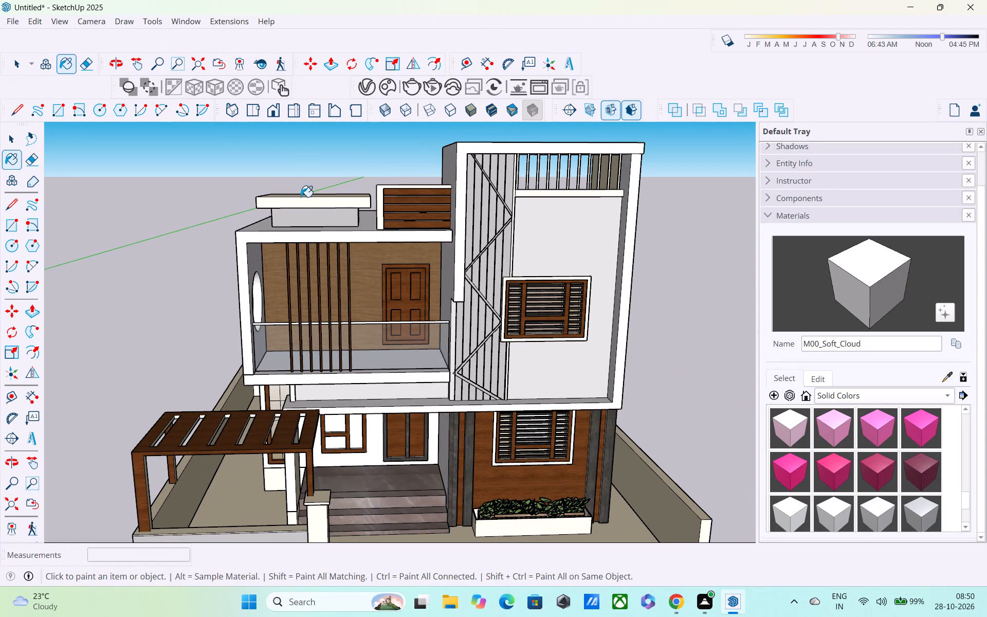
pyautogui.click(302, 194)
pyautogui.moveTo(329, 246); pyautogui.dragTo(534, 297, button='middle')
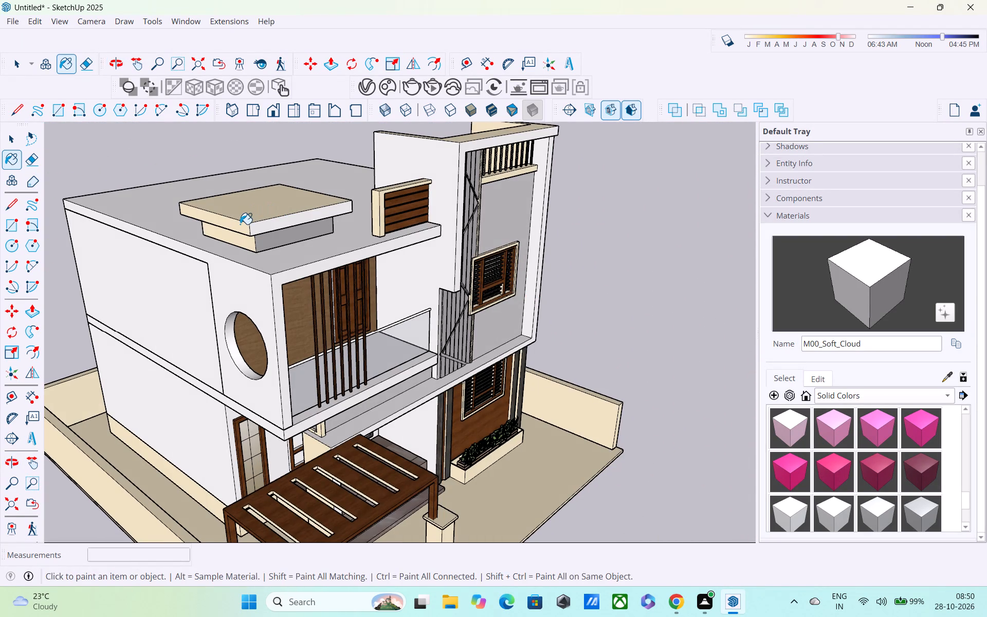
pyautogui.click(240, 224)
pyautogui.doubleClick(249, 212)
pyautogui.doubleClick(242, 239)
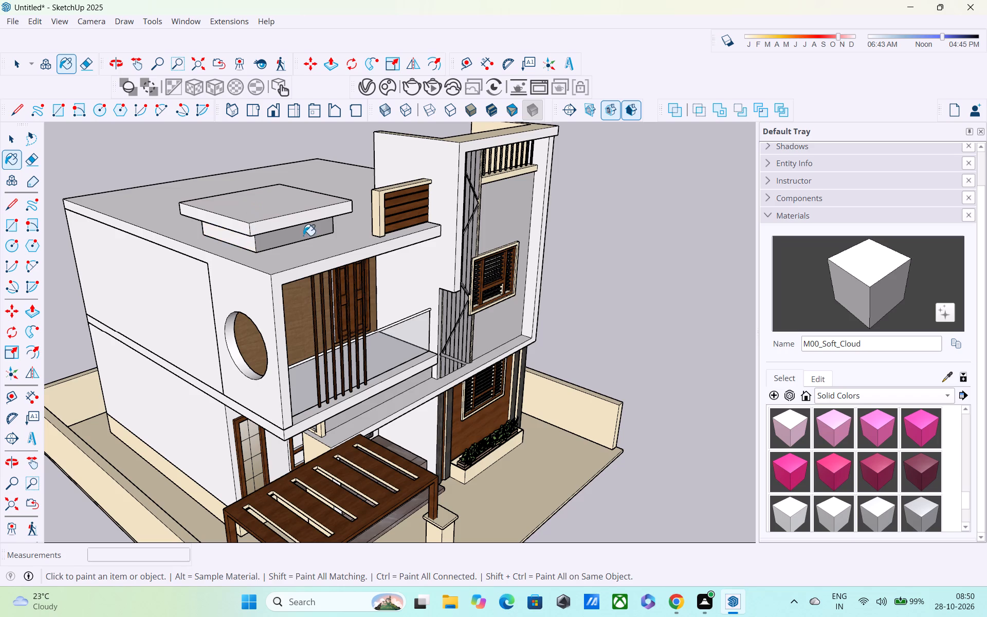
# Paint the rooftop louvre's frame, the beam under the tower railing and the tower's remaining cream inner faces with M00_Soft_Cloud.
pyautogui.moveTo(303, 235); pyautogui.dragTo(95, 213, button='middle')
pyautogui.scroll(2, 455, 194)
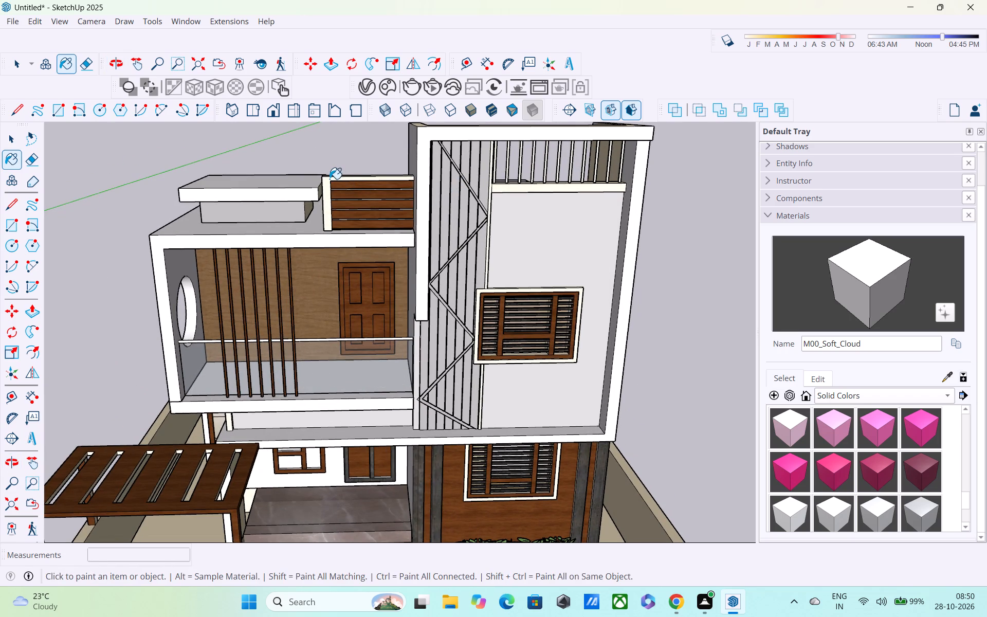
pyautogui.doubleClick(330, 179)
pyautogui.moveTo(342, 203); pyautogui.dragTo(372, 176, button='middle')
pyautogui.scroll(3, 597, 179)
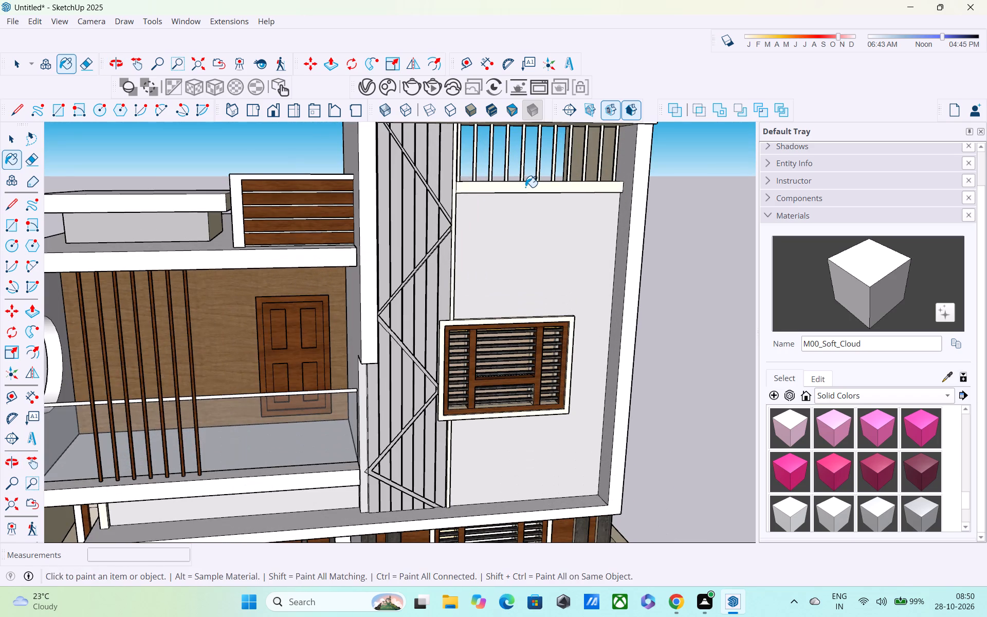
pyautogui.doubleClick(525, 187)
pyautogui.moveTo(518, 191); pyautogui.dragTo(403, 176, button='middle')
pyautogui.scroll(3, 427, 171)
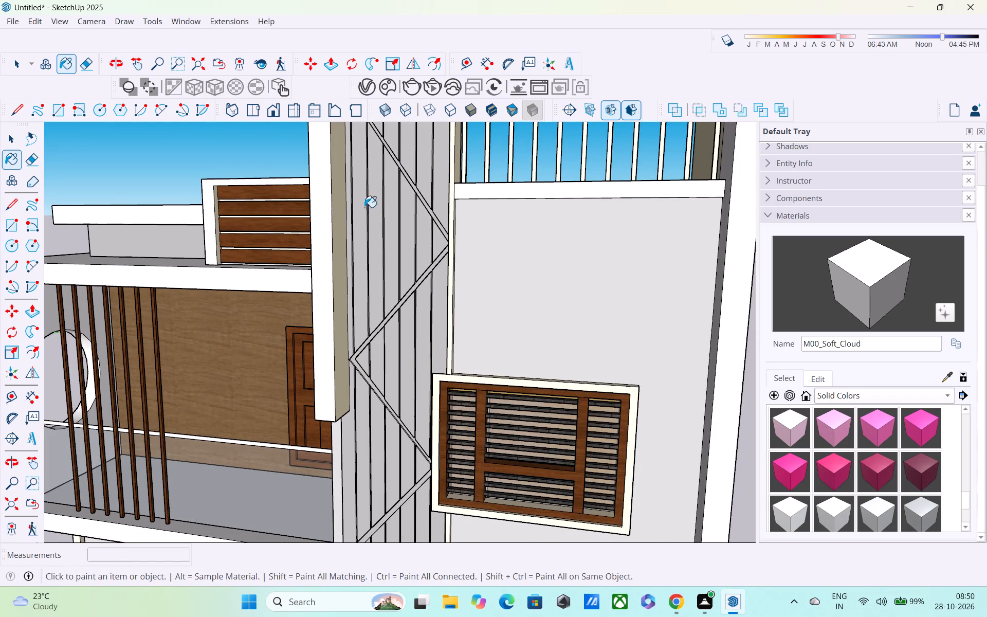
pyautogui.click(341, 231)
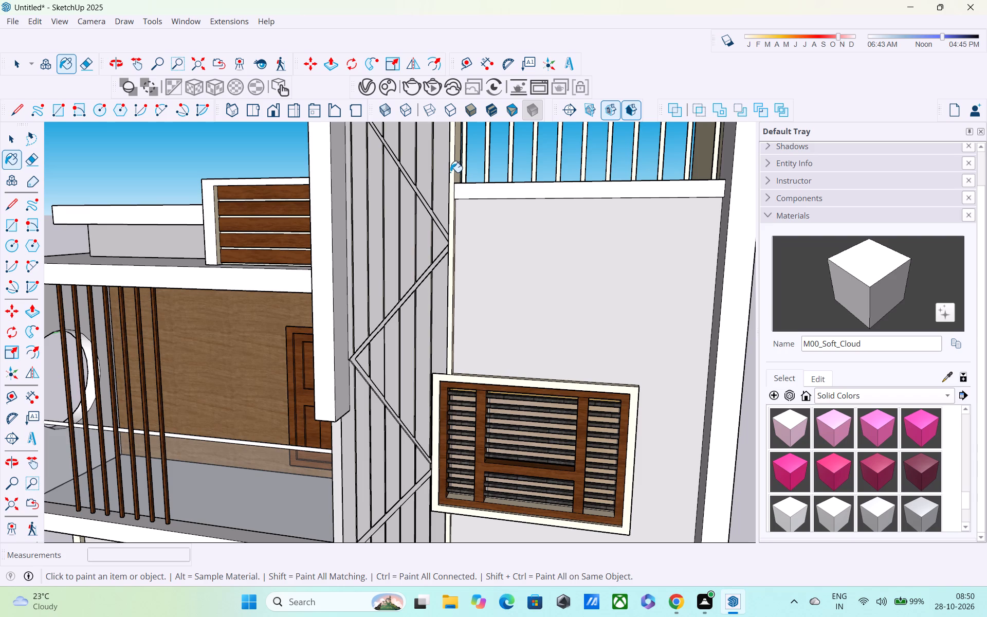
pyautogui.click(450, 171)
# Examine the repainted house from the front and the tower corner, both close up and as a whole.
pyautogui.scroll(-4, 459, 184)
pyautogui.keyDown('shift'); pyautogui.moveTo(470, 319); pyautogui.dragTo(492, 202, button='middle'); pyautogui.keyUp('shift')
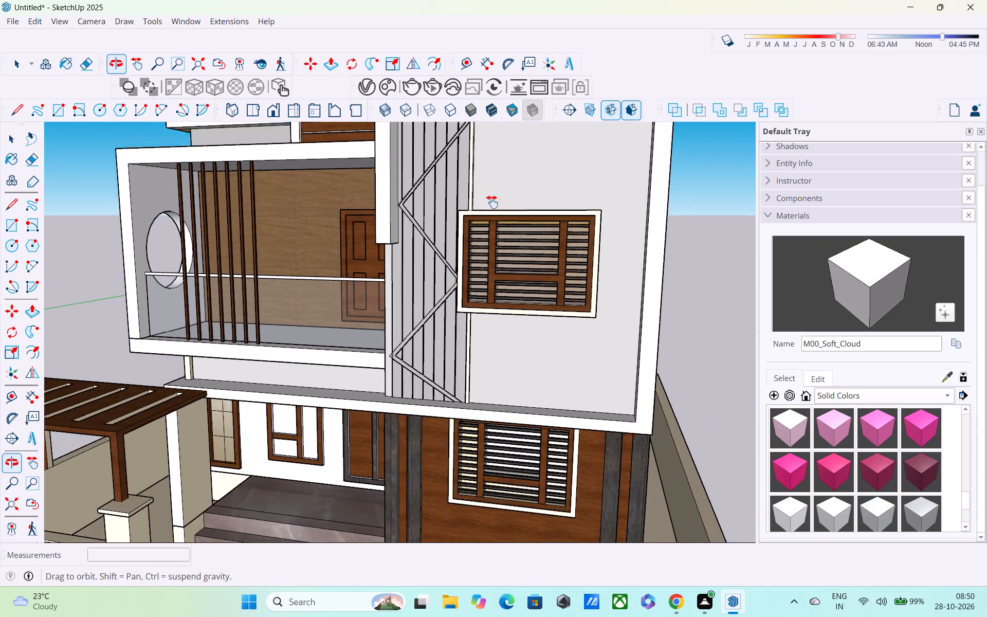
pyautogui.keyDown('shift'); pyautogui.moveTo(492, 202); pyautogui.dragTo(495, 198, button='middle'); pyautogui.keyUp('shift')
pyautogui.scroll(1, 496, 208)
pyautogui.scroll(-5, 496, 213)
pyautogui.moveTo(484, 339); pyautogui.dragTo(496, 240, button='middle')
pyautogui.keyDown('shift'); pyautogui.scroll(1, 496, 240); pyautogui.keyUp('shift')
pyautogui.moveTo(442, 371); pyautogui.dragTo(386, 442, button='middle')
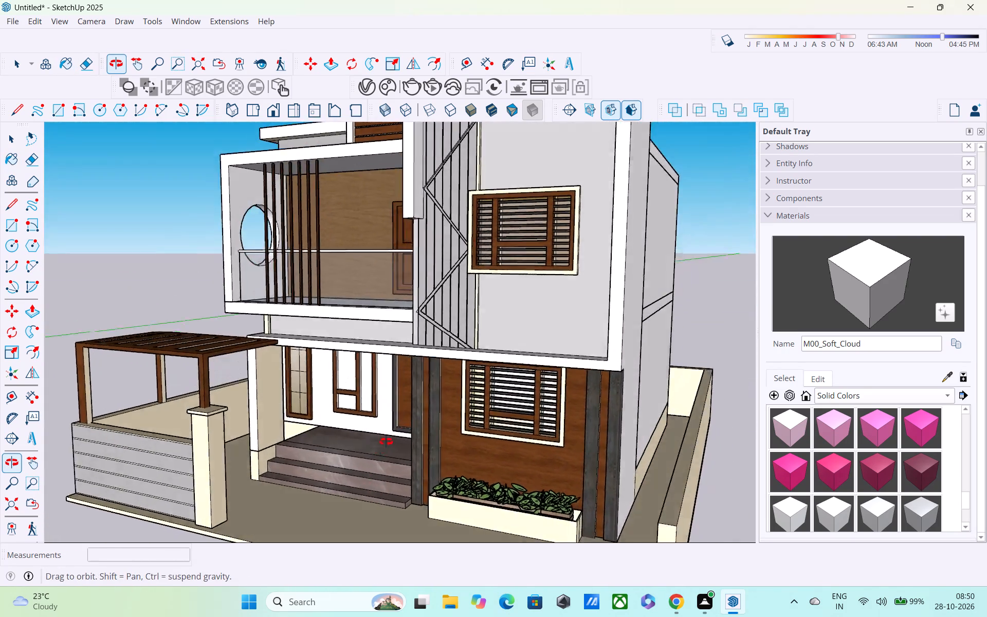
pyautogui.moveTo(386, 442); pyautogui.dragTo(505, 416, button='middle')
pyautogui.scroll(-1, 412, 425)
pyautogui.scroll(1, 505, 416)
pyautogui.scroll(-4, 510, 418)
pyautogui.moveTo(554, 474); pyautogui.dragTo(508, 472, button='middle')
pyautogui.scroll(1, 507, 472)
pyautogui.scroll(-5, 507, 472)
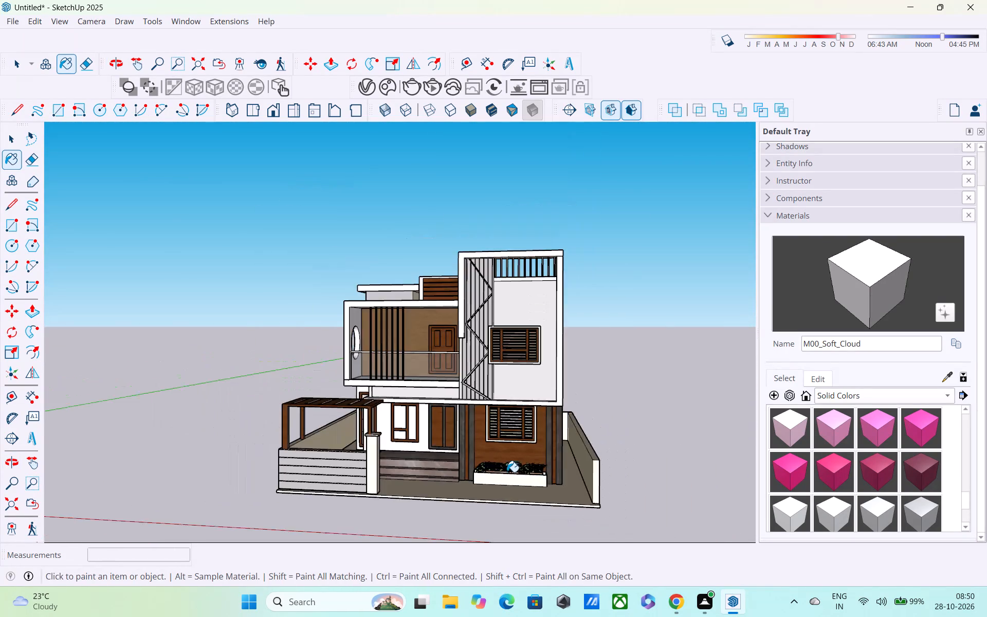
pyautogui.moveTo(591, 476); pyautogui.dragTo(515, 488, button='middle')
pyautogui.press('space')
pyautogui.moveTo(687, 385); pyautogui.dragTo(715, 355, button='middle')
pyautogui.scroll(3, 486, 445)
# Save the model as SK UP PRO 21 in the Documents folder, purging its unused items.
pyautogui.hotkey('ctrl', 's')
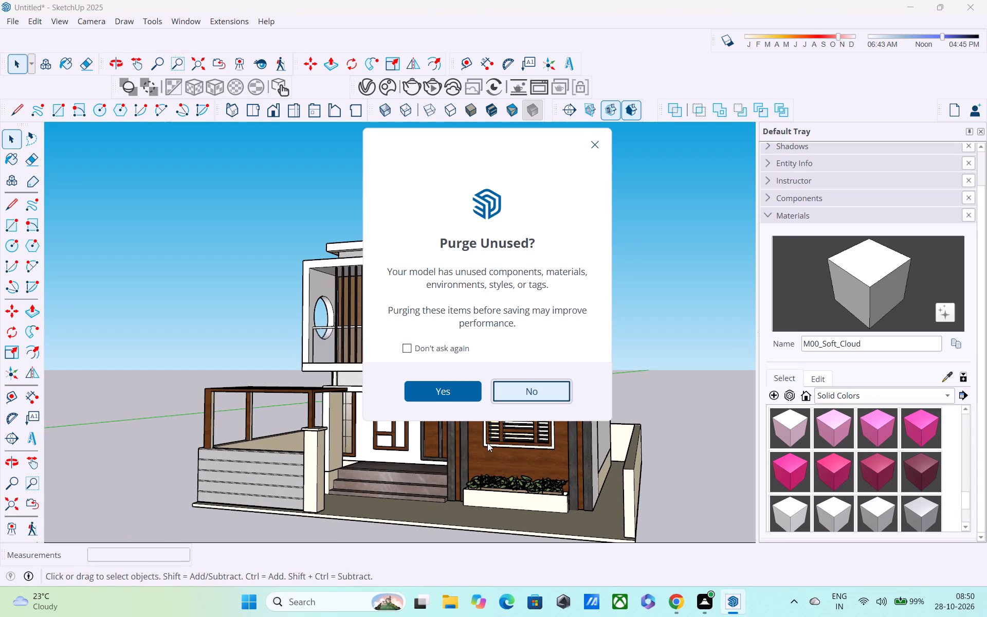
pyautogui.click(433, 387)
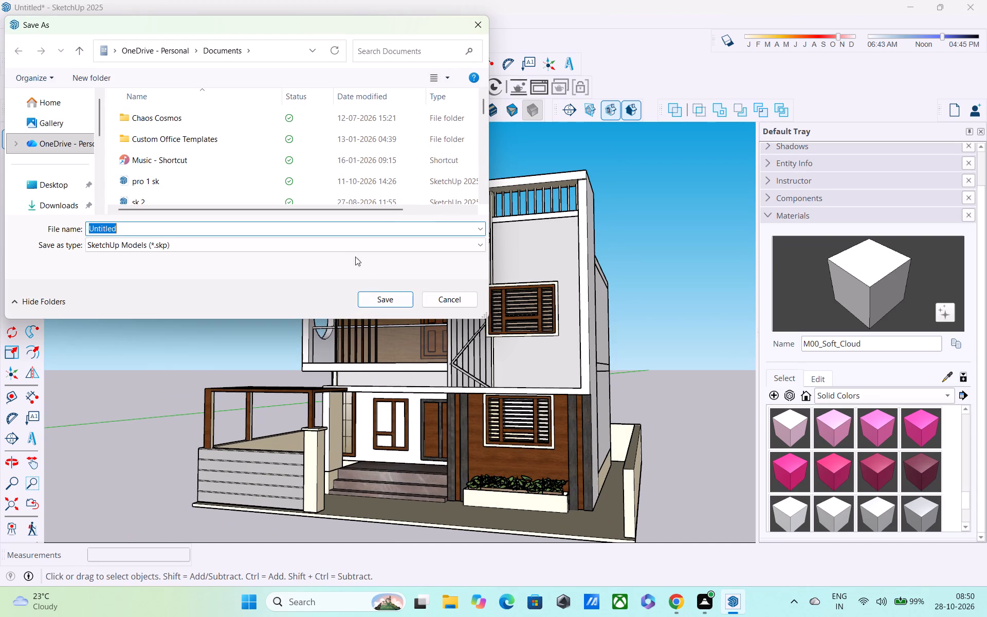
pyautogui.press('BackSpace')
pyautogui.write('SK')
pyautogui.press('space')
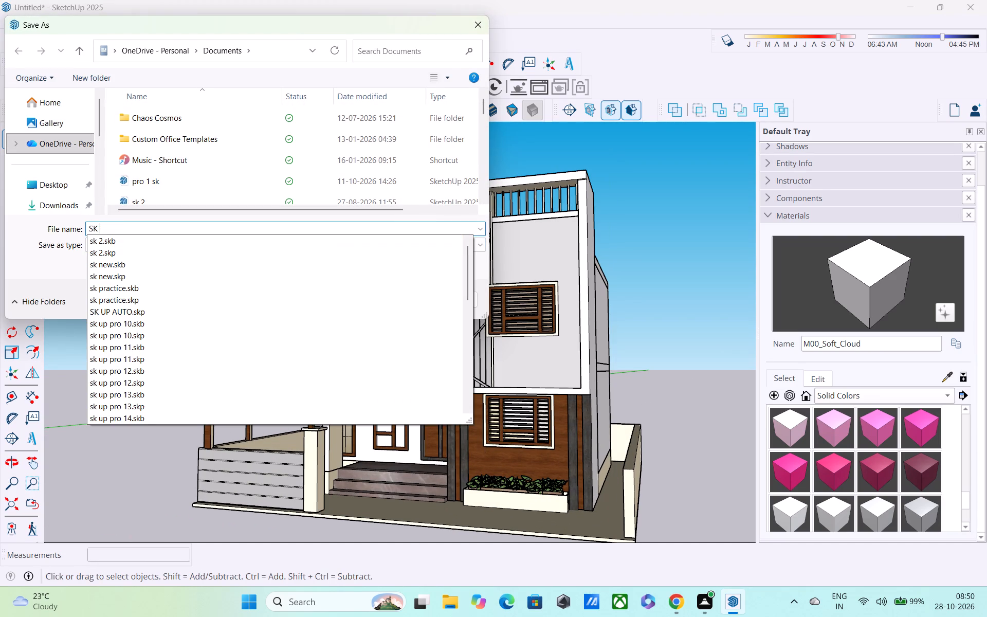
pyautogui.write('UP PRO 20')
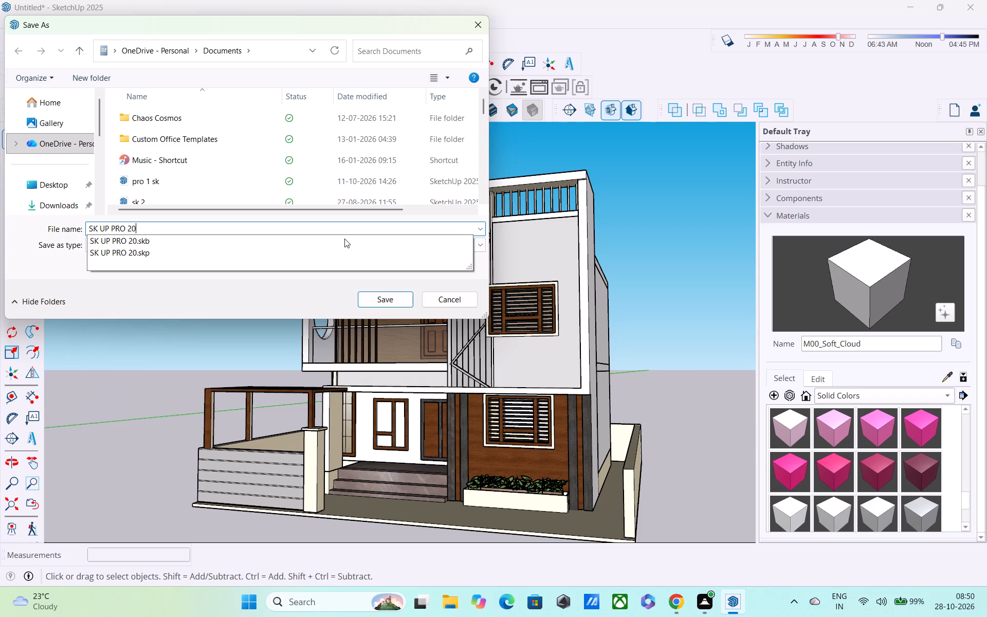
pyautogui.press('BackSpace')
pyautogui.press('BackSpace')
pyautogui.write('21')
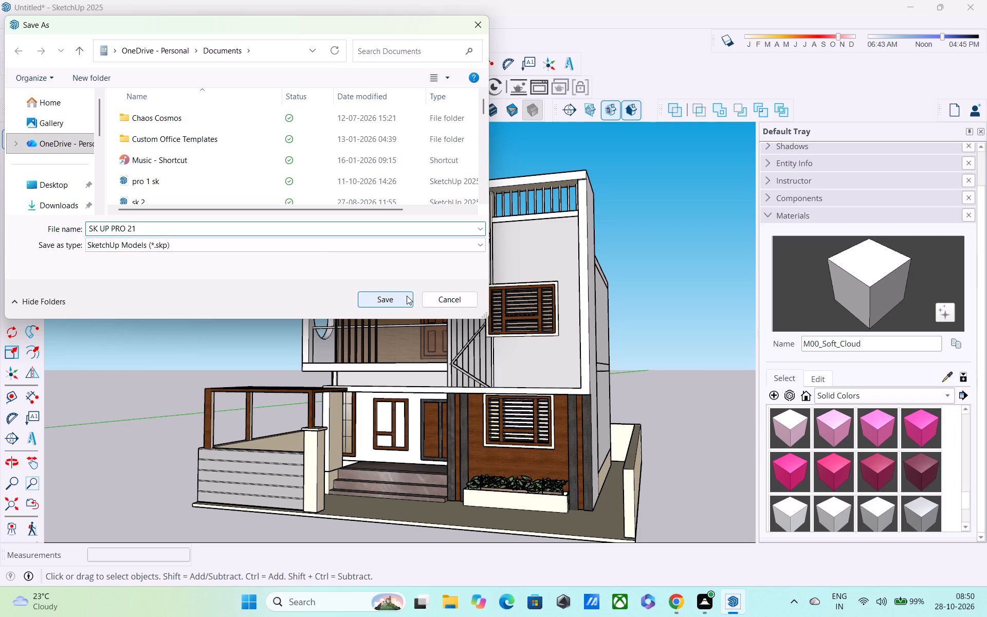
pyautogui.click(407, 296)
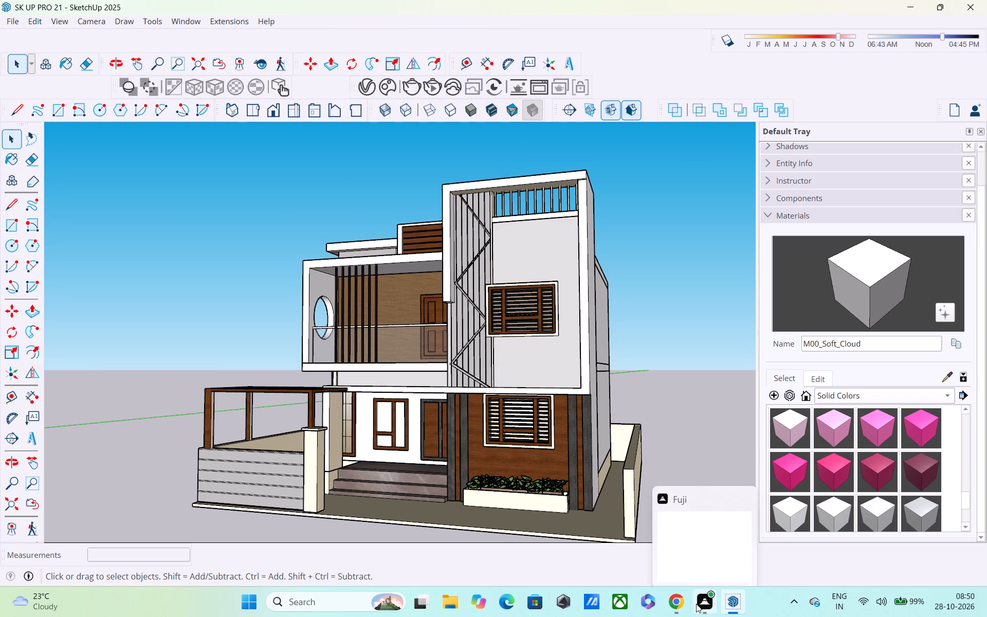
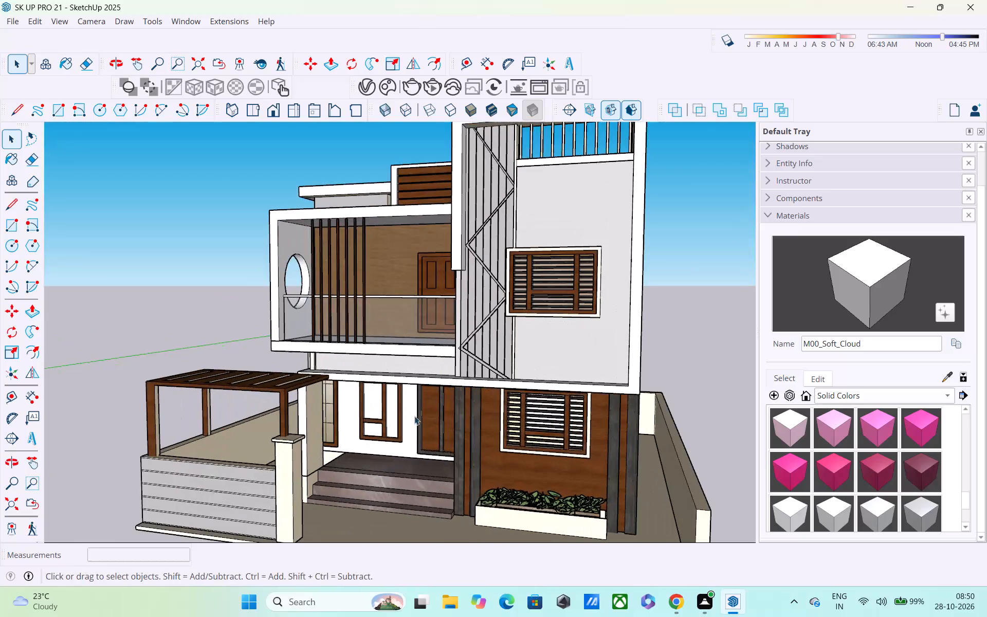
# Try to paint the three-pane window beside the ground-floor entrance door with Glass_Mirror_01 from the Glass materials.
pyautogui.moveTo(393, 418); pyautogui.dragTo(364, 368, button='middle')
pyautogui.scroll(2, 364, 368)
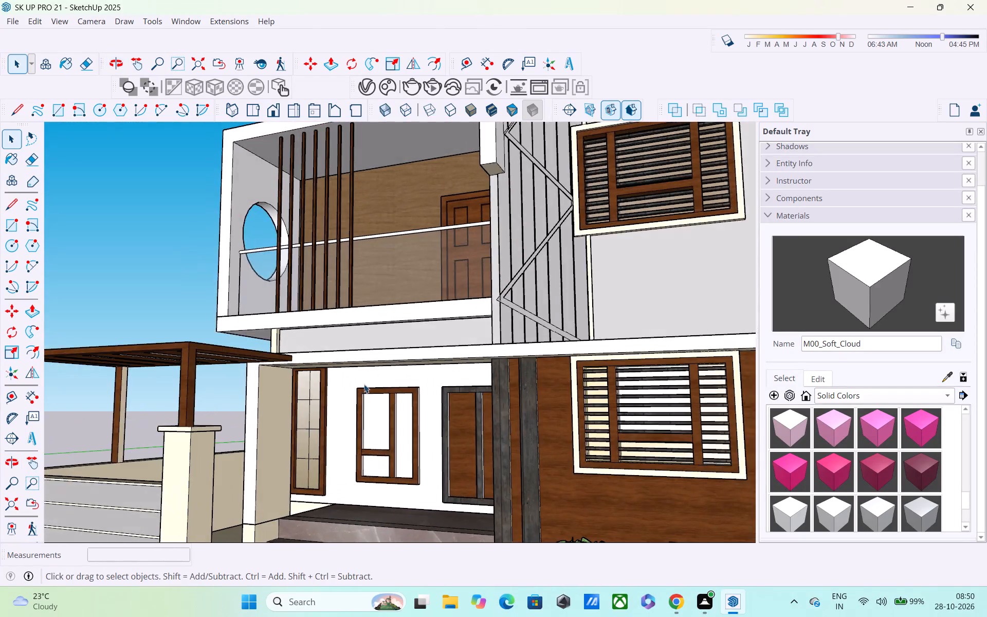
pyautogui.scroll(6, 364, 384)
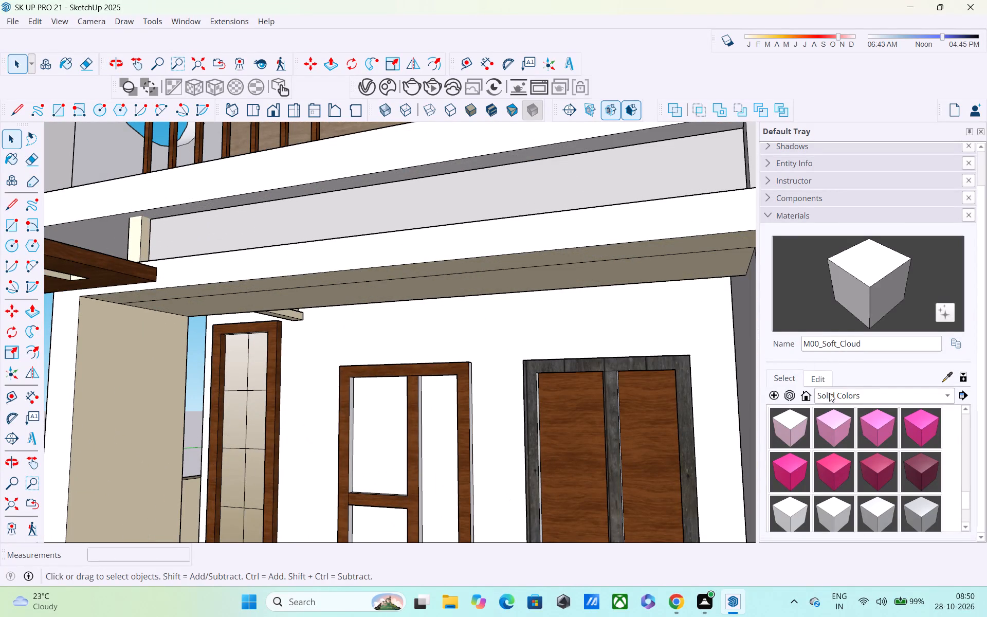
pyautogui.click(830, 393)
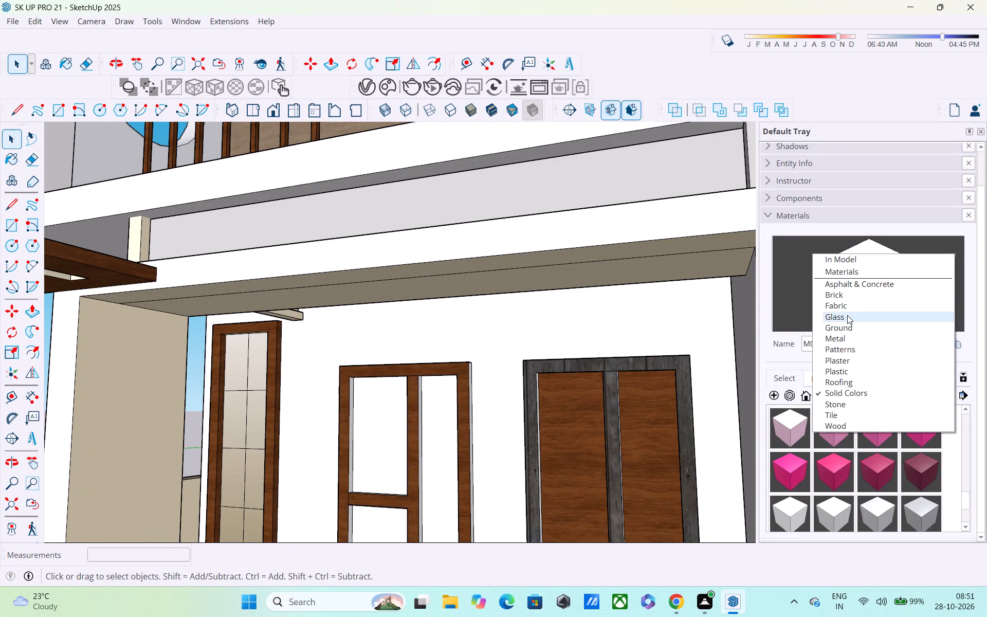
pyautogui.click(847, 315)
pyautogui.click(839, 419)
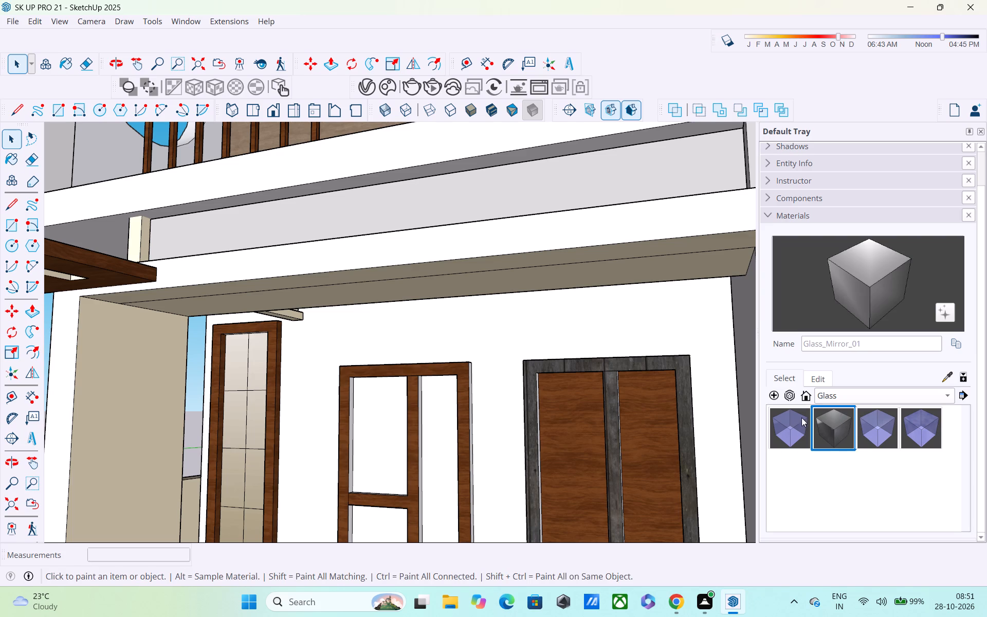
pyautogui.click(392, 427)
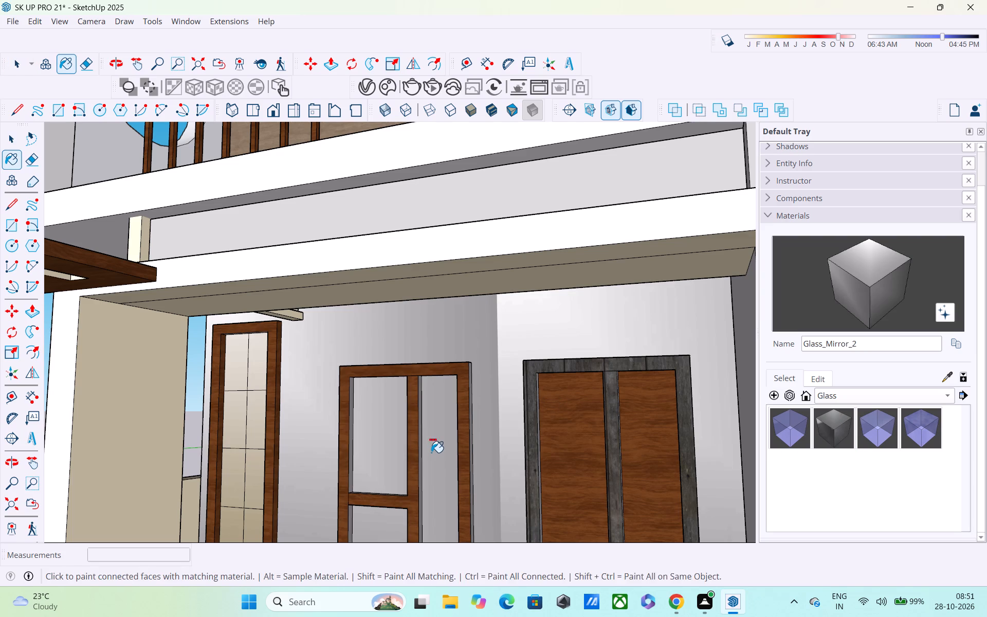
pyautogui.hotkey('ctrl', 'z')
# Inside the entrance wall's group, paint all three panes of the window beside the door with Glass_Mirror_01.
pyautogui.press('space')
pyautogui.doubleClick(486, 419)
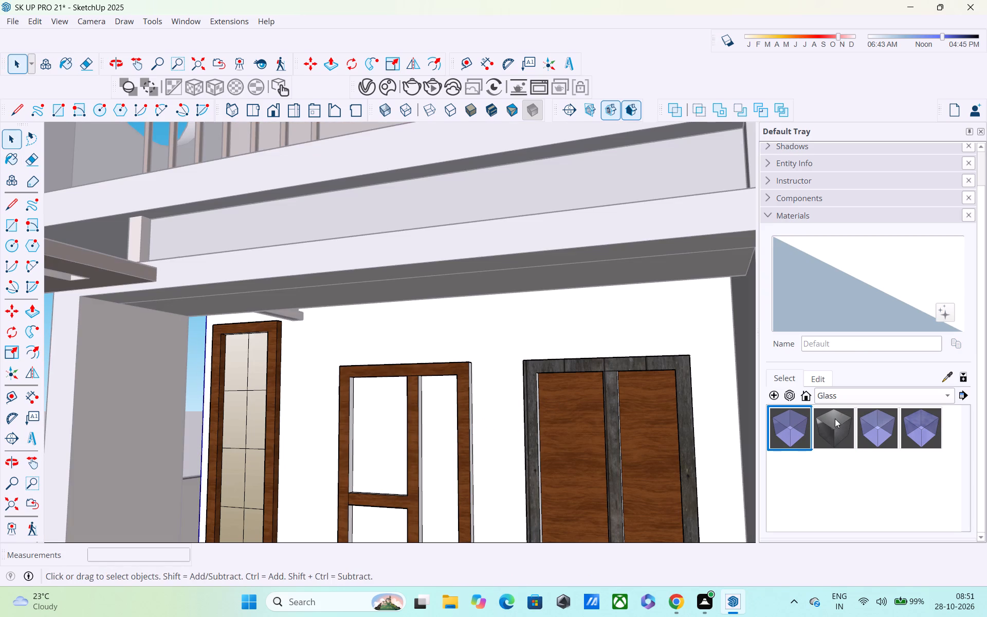
pyautogui.click(835, 419)
pyautogui.click(383, 443)
pyautogui.click(436, 471)
pyautogui.moveTo(447, 489); pyautogui.dragTo(459, 372, button='middle')
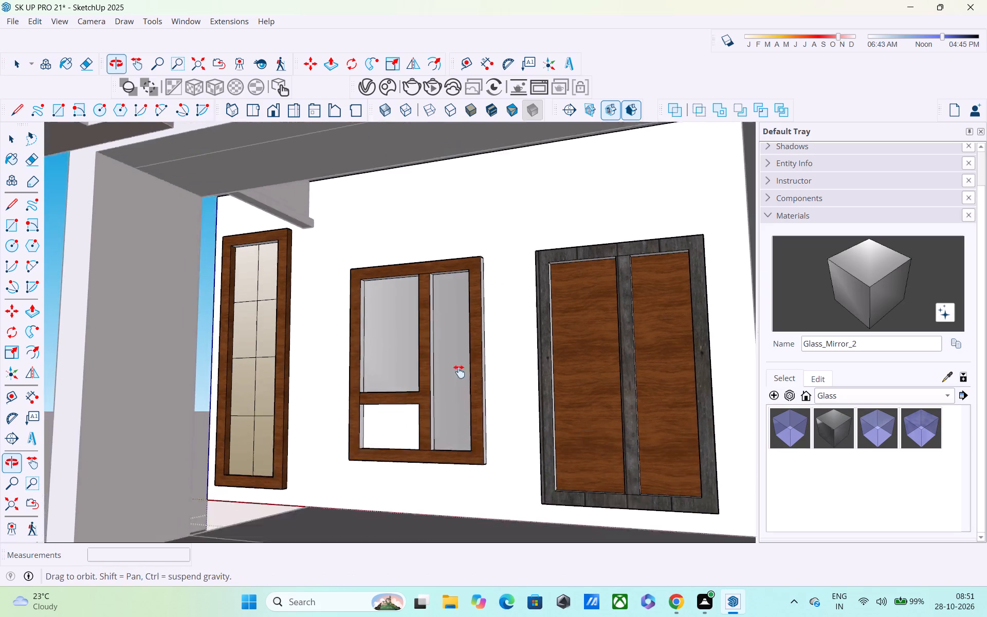
pyautogui.moveTo(459, 372); pyautogui.dragTo(464, 327, button='middle')
pyautogui.click(416, 373)
pyautogui.moveTo(439, 390); pyautogui.dragTo(483, 435, button='middle')
pyautogui.scroll(-5, 504, 398)
pyautogui.press('space')
pyautogui.scroll(-2, 525, 411)
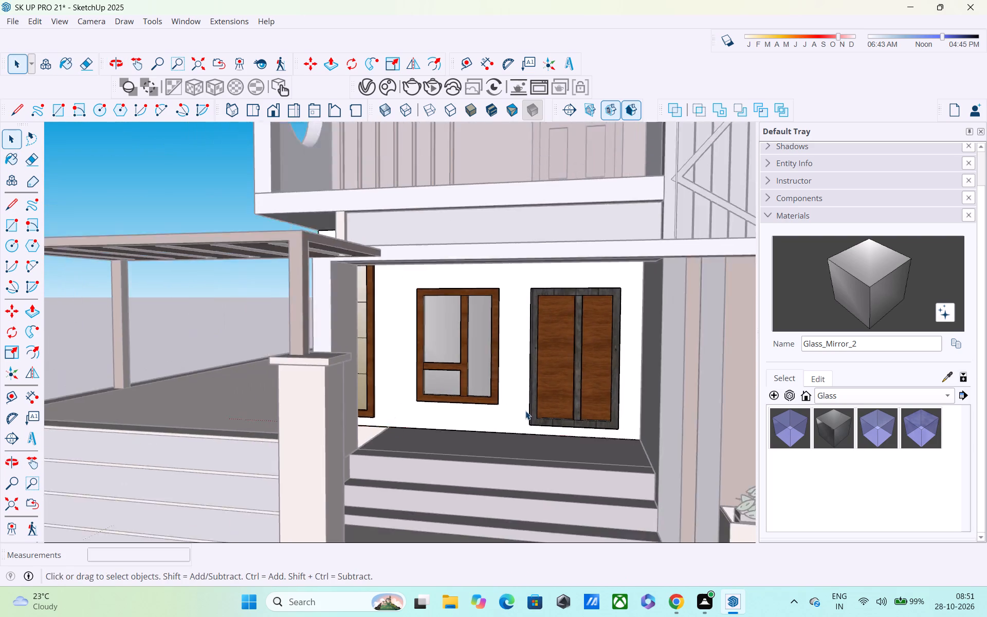
pyautogui.scroll(-7, 525, 411)
pyautogui.press('space')
pyautogui.click(184, 274)
pyautogui.doubleClick(148, 333)
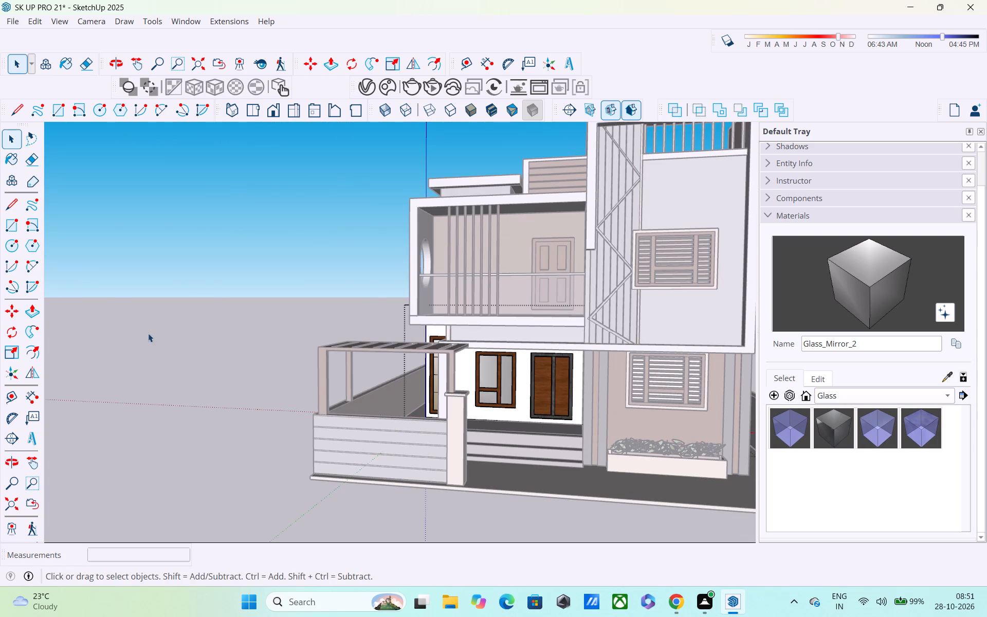
# Examine the entrance front with its glazed window, pergola, steps and planter from several angles.
pyautogui.moveTo(579, 354); pyautogui.dragTo(487, 335, button='middle')
pyautogui.scroll(4, 535, 423)
pyautogui.moveTo(560, 422); pyautogui.dragTo(622, 406, button='middle')
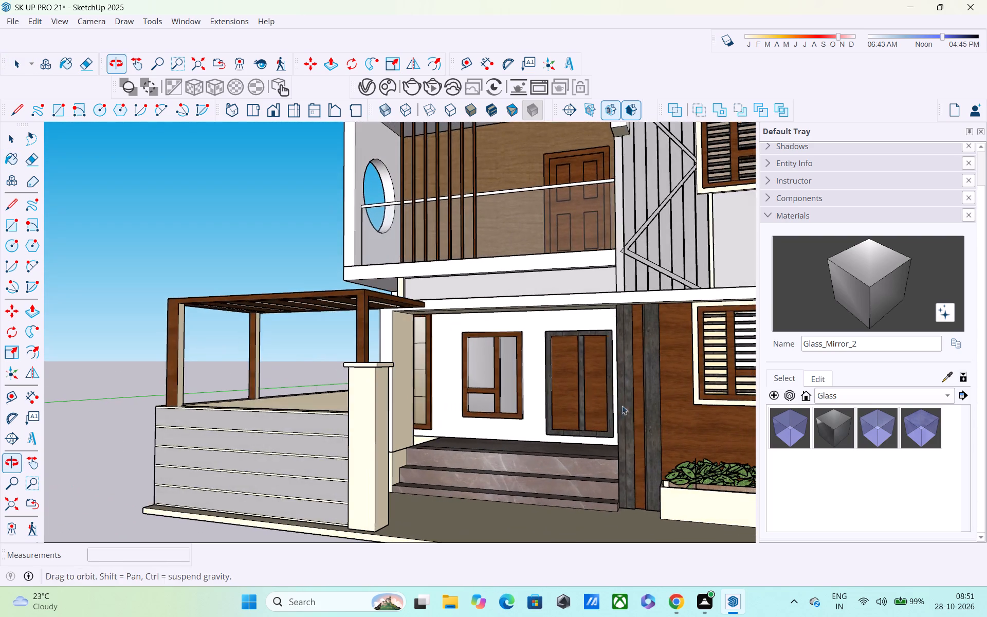
pyautogui.moveTo(622, 406); pyautogui.dragTo(614, 413, button='middle')
pyautogui.scroll(-3, 626, 401)
pyautogui.scroll(2, 639, 407)
pyautogui.moveTo(578, 402); pyautogui.dragTo(469, 365, button='middle')
pyautogui.scroll(12, 515, 359)
pyautogui.scroll(-11, 536, 346)
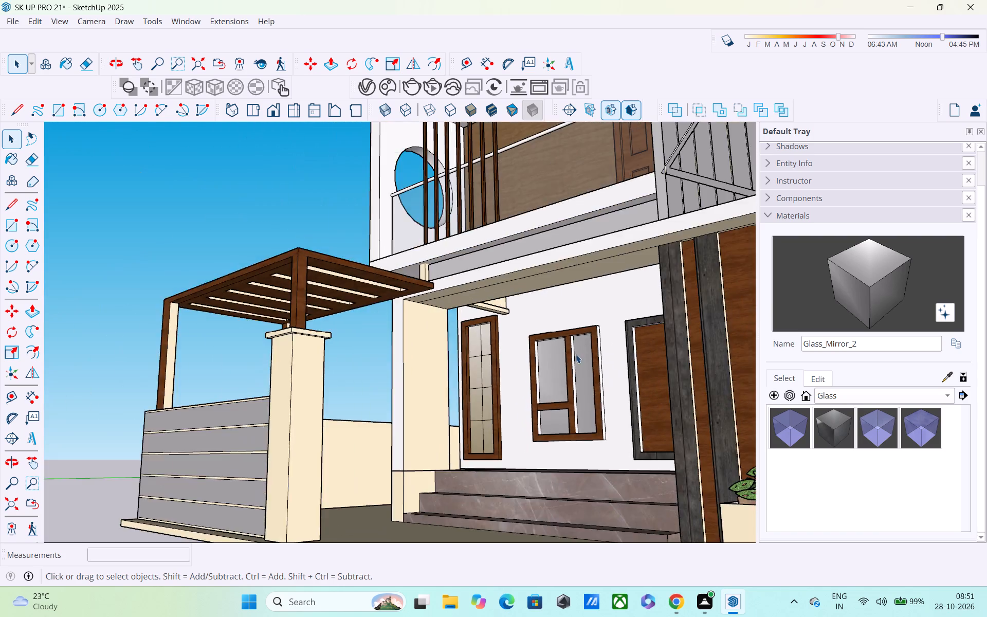
pyautogui.scroll(-5, 576, 354)
pyautogui.moveTo(600, 379); pyautogui.dragTo(446, 301, button='middle')
pyautogui.moveTo(546, 245); pyautogui.dragTo(571, 317, button='middle')
# Draw a rectangle about 1 1/8" by 3/4" near the top of the inner side face of the window's large upper pane opening.
pyautogui.scroll(6, 503, 264)
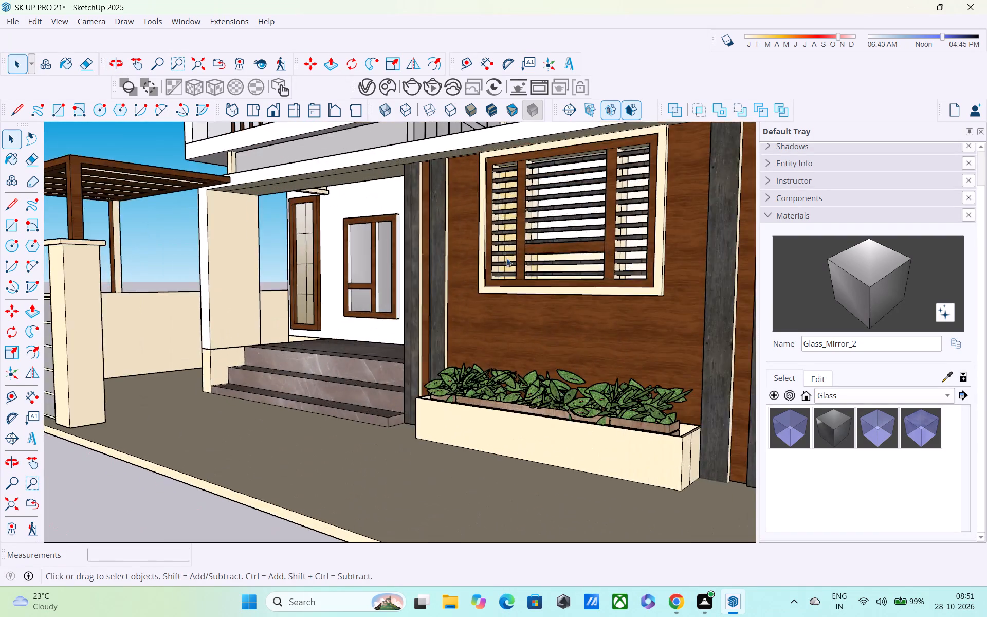
pyautogui.scroll(3, 506, 258)
pyautogui.moveTo(443, 280); pyautogui.dragTo(531, 338, button='middle')
pyautogui.scroll(9, 341, 137)
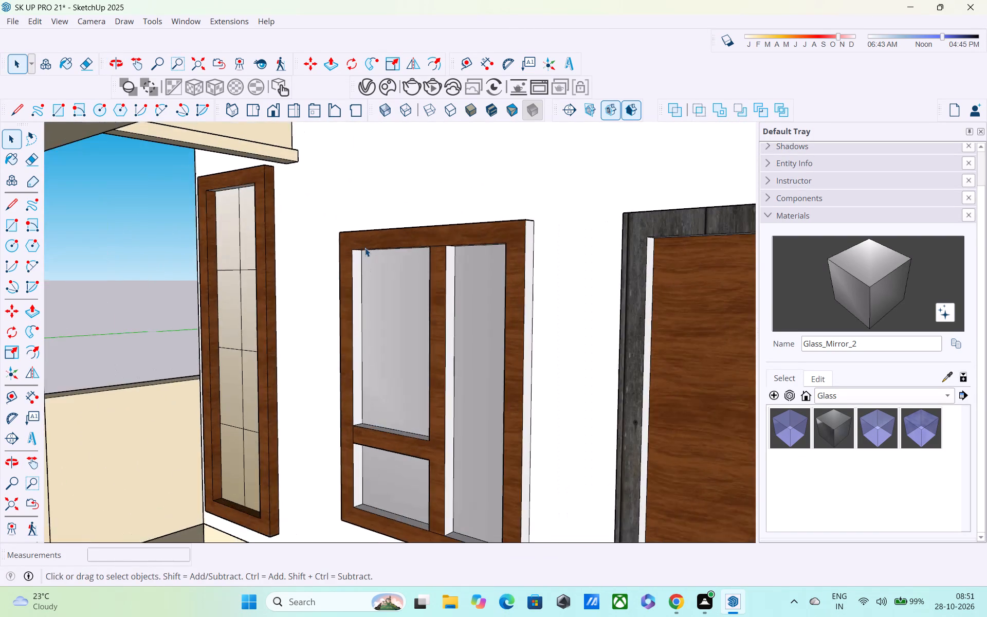
pyautogui.moveTo(365, 248); pyautogui.dragTo(338, 183, button='middle')
pyautogui.scroll(9, 338, 183)
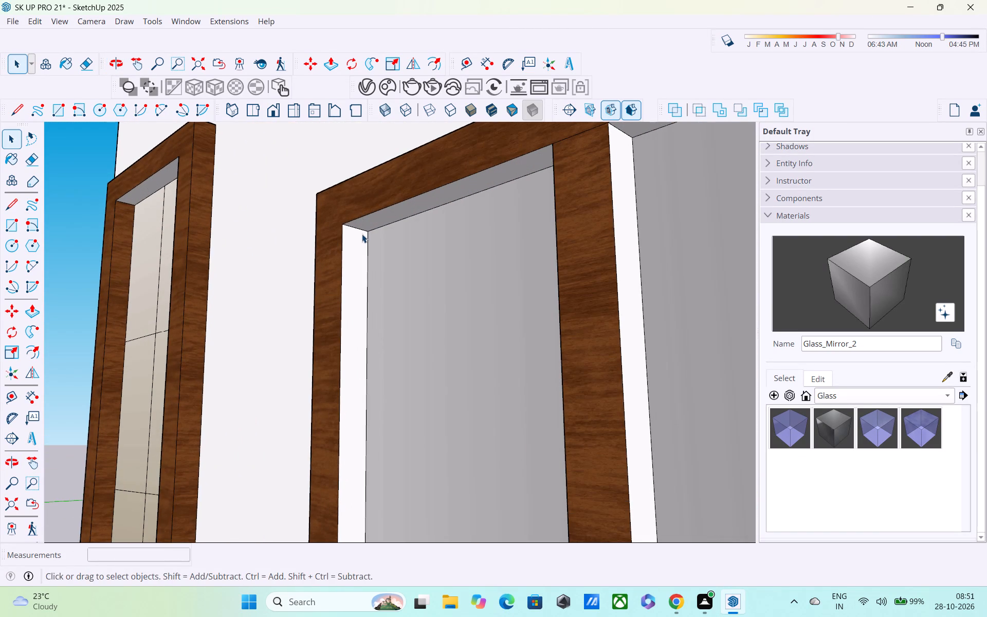
pyautogui.press('r')
pyautogui.scroll(3, 353, 234)
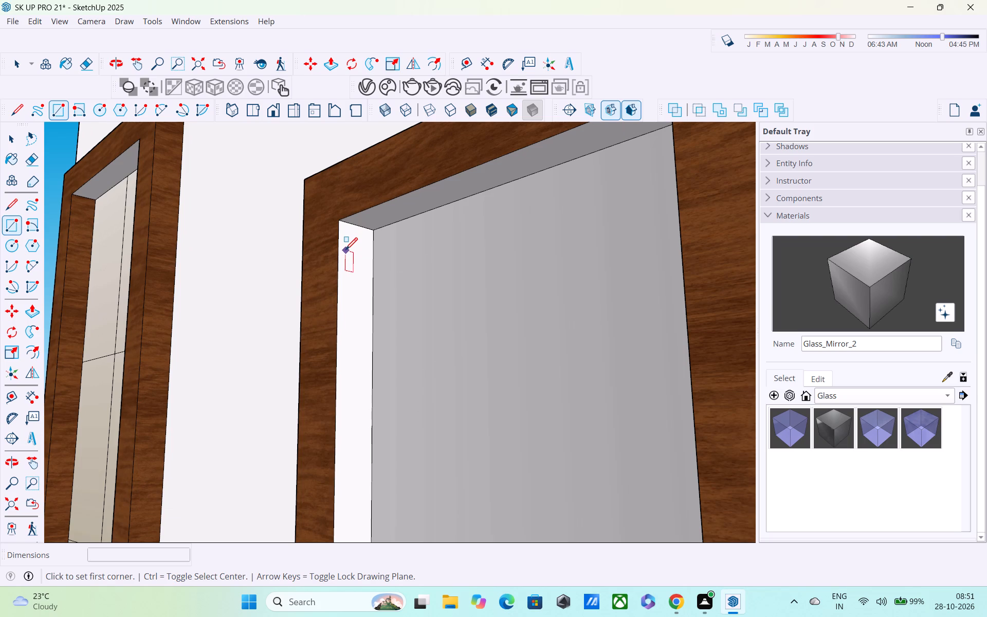
pyautogui.click(345, 251)
pyautogui.click(358, 265)
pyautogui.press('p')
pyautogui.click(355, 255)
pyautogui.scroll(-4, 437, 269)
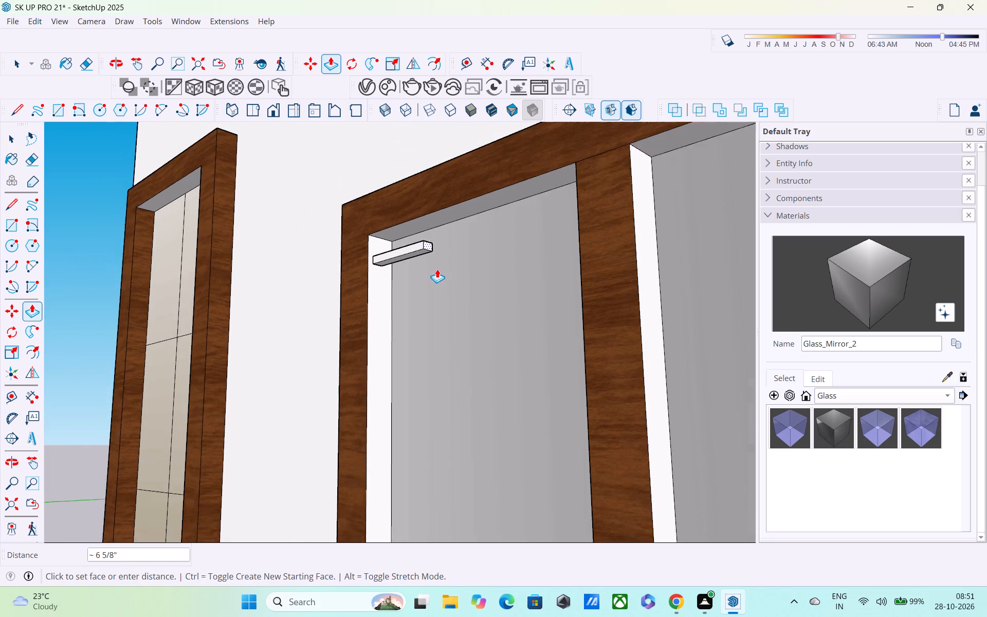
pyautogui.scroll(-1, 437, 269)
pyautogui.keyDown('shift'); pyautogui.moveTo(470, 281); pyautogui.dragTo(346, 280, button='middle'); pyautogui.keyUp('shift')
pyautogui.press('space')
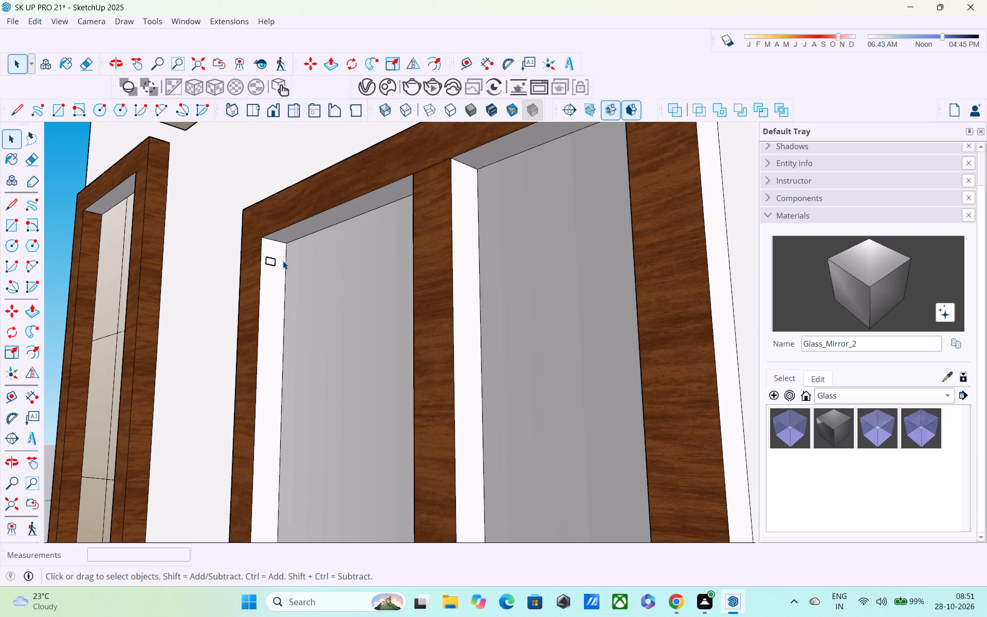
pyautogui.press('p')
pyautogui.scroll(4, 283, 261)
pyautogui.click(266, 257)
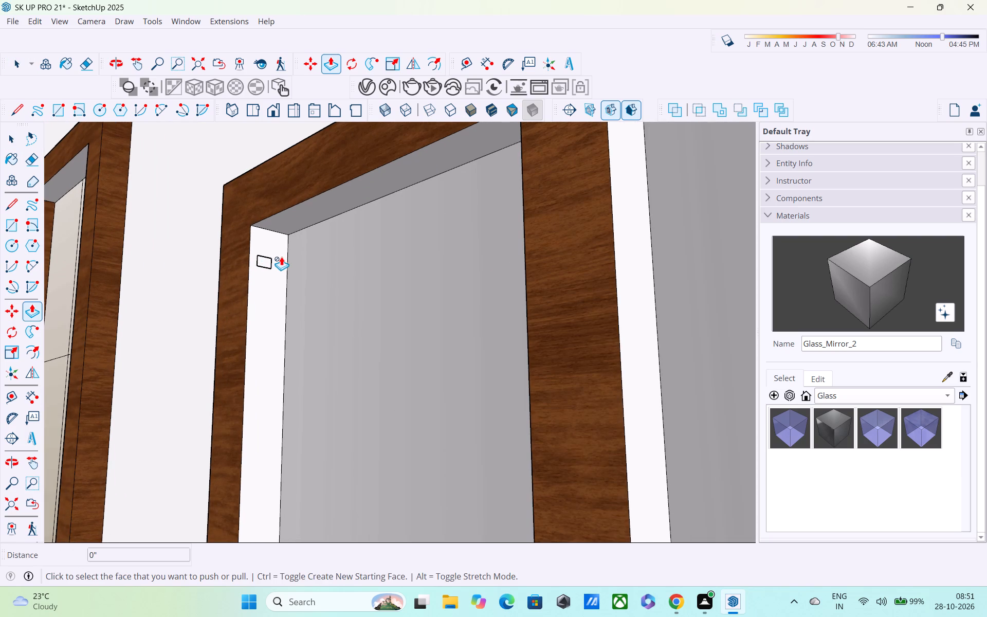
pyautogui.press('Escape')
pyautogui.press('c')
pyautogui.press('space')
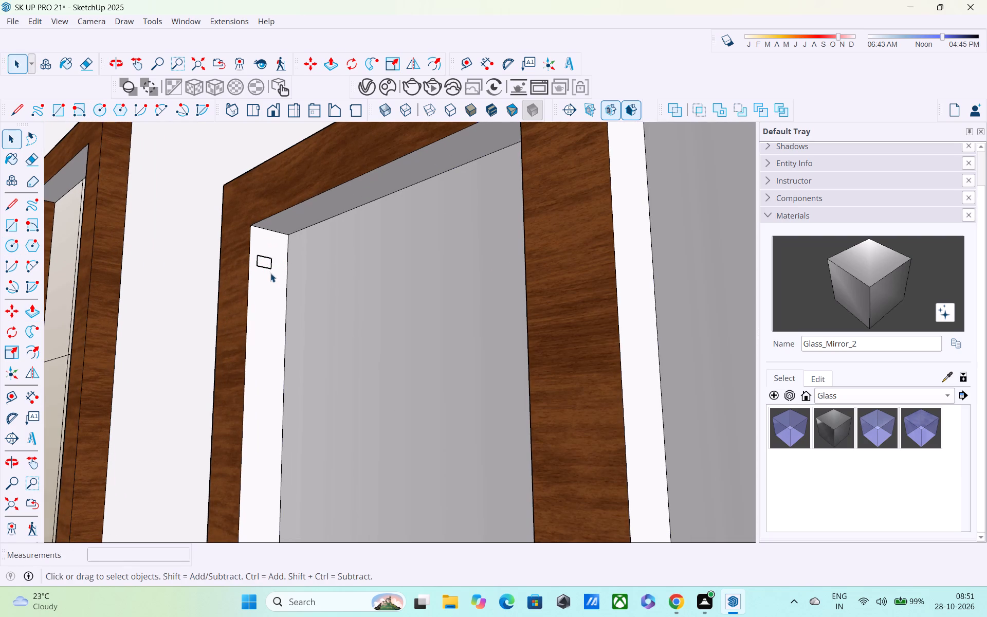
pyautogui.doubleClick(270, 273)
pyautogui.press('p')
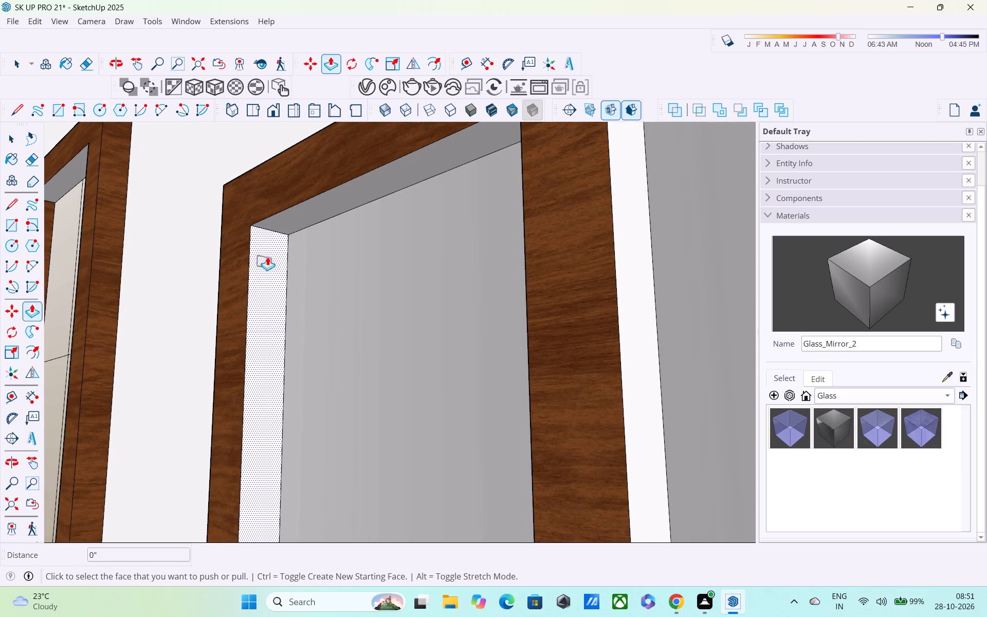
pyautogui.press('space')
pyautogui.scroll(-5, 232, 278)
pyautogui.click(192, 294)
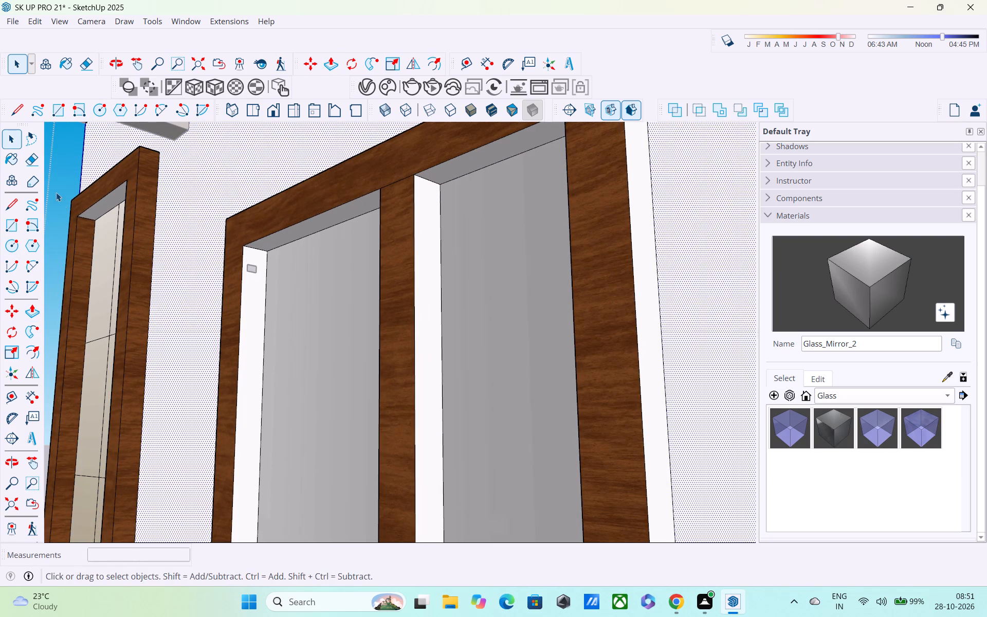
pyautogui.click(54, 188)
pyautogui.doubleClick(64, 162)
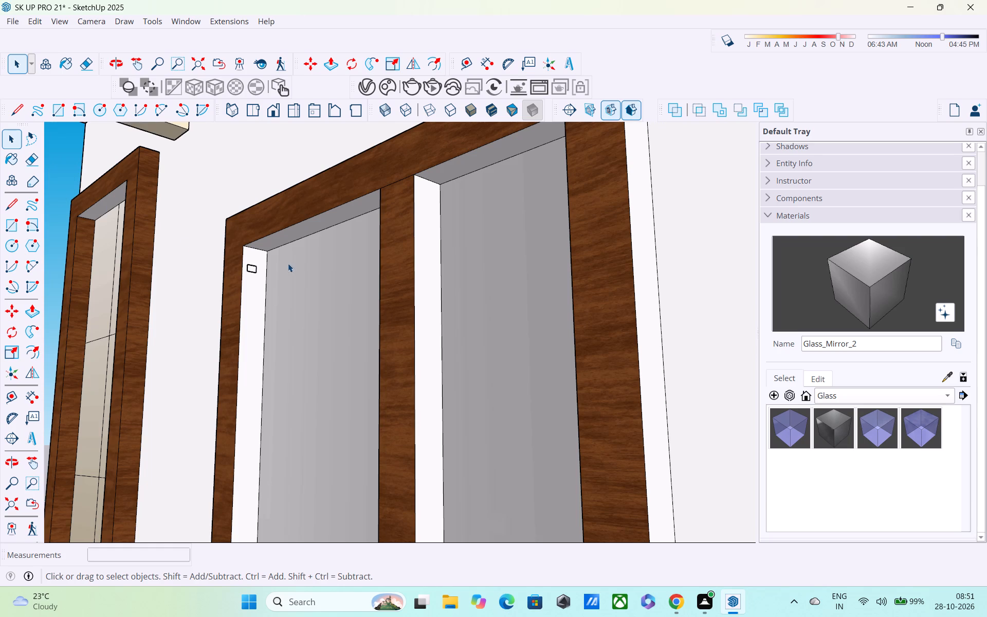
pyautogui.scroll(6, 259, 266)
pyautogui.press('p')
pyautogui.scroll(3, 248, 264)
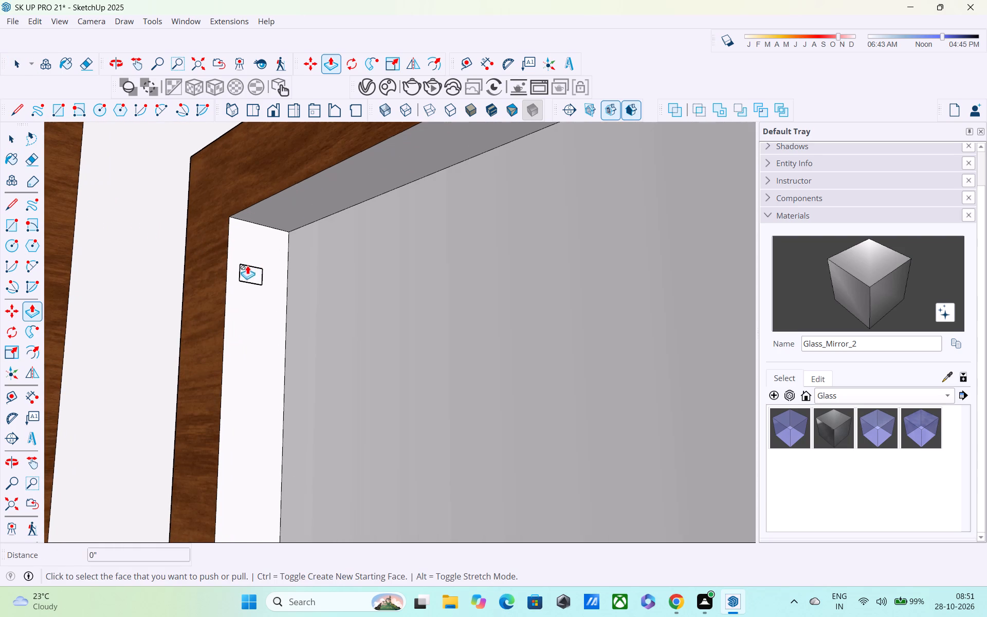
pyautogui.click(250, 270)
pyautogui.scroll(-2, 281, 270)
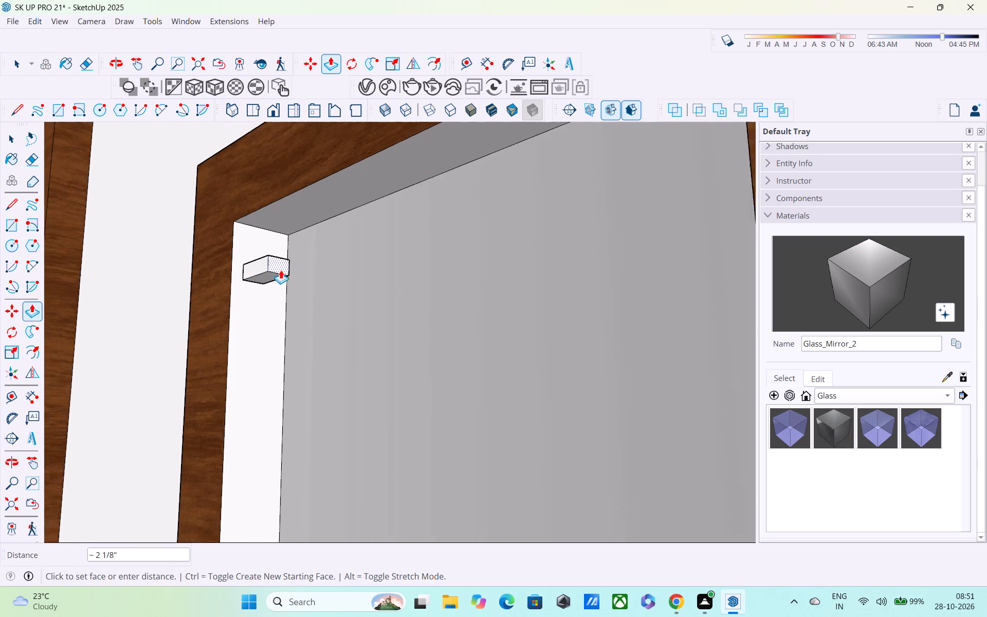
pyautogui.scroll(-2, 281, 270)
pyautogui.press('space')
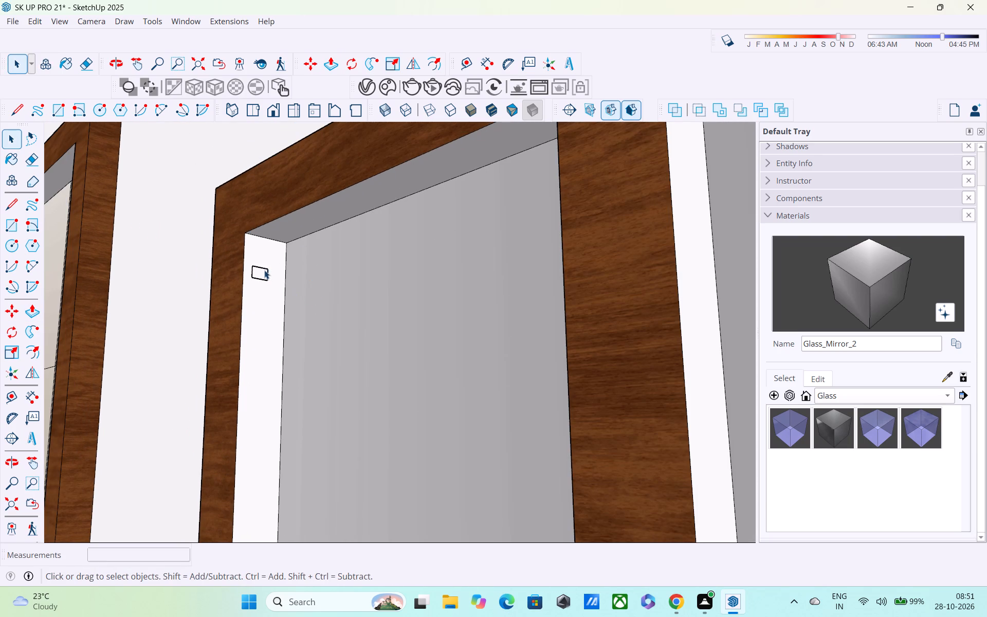
# Push/Pull the small rectangle on the window's inner side face out about 3 9/16" into a bar.
pyautogui.press('o')
pyautogui.press('p')
pyautogui.scroll(1, 258, 269)
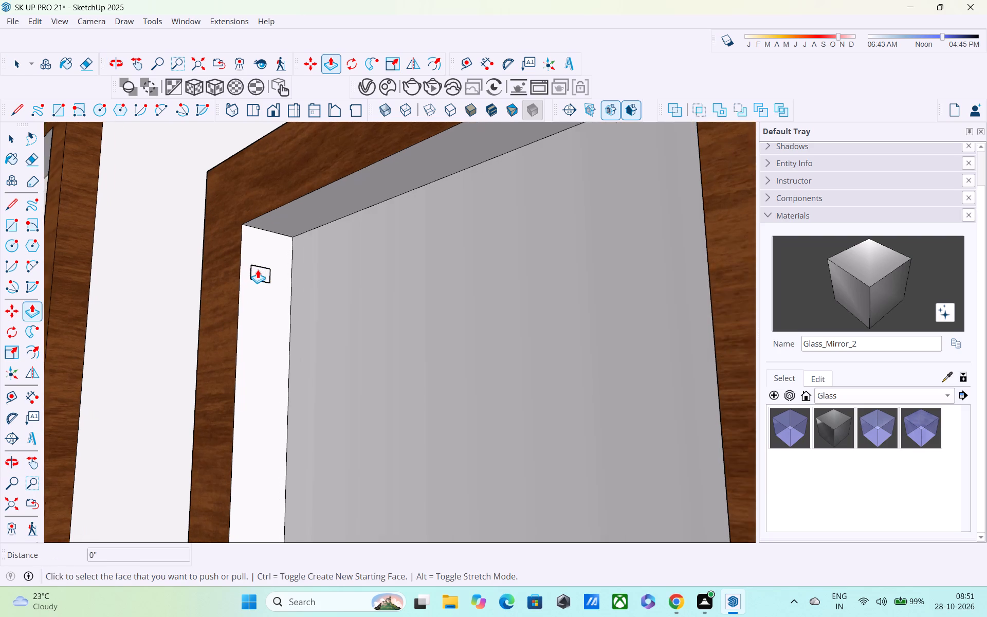
pyautogui.scroll(2, 258, 269)
pyautogui.click(258, 269)
pyautogui.click(310, 274)
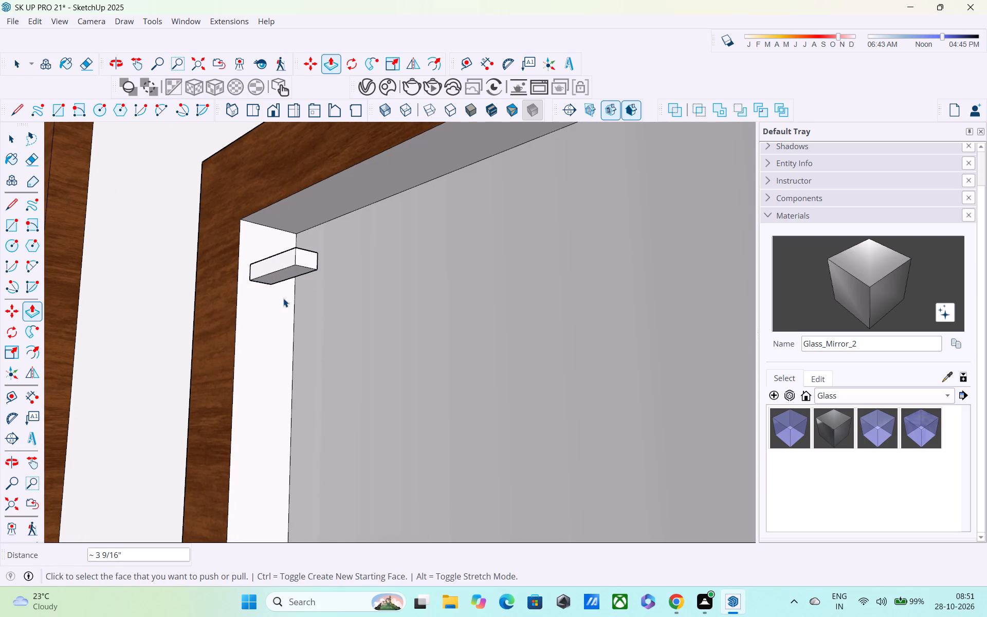
# Copy the whole bar straight down the window's inner side face about 4' 7 1/4" to the bottom of the small lower pane.
pyautogui.press('space')
pyautogui.doubleClick(283, 277)
pyautogui.scroll(1, 282, 273)
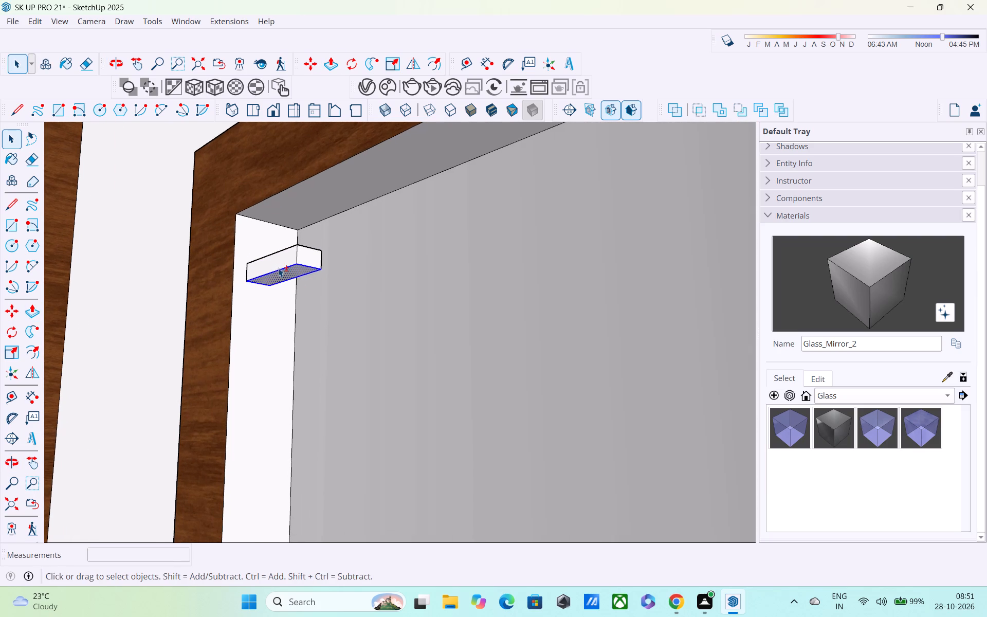
pyautogui.keyDown('shift'); pyautogui.scroll(2, 276, 263); pyautogui.keyUp('shift')
pyautogui.keyDown('shift'); pyautogui.doubleClick(273, 261); pyautogui.keyUp('shift')
pyautogui.moveTo(355, 256); pyautogui.dragTo(246, 223, button='middle')
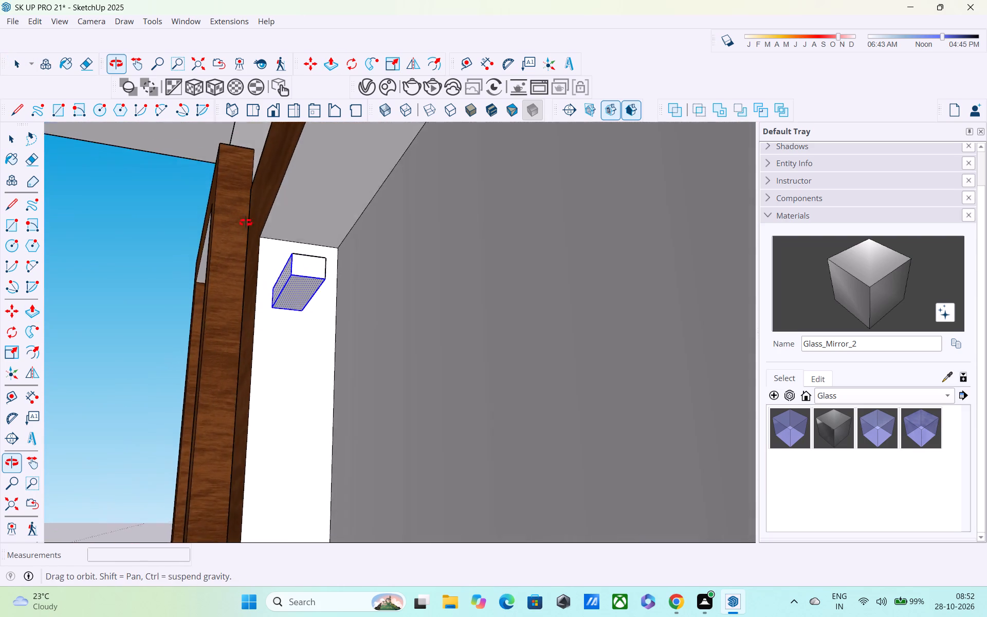
pyautogui.moveTo(246, 223); pyautogui.dragTo(244, 217, button='middle')
pyautogui.scroll(7, 354, 281)
pyautogui.moveTo(303, 275); pyautogui.dragTo(254, 275, button='middle')
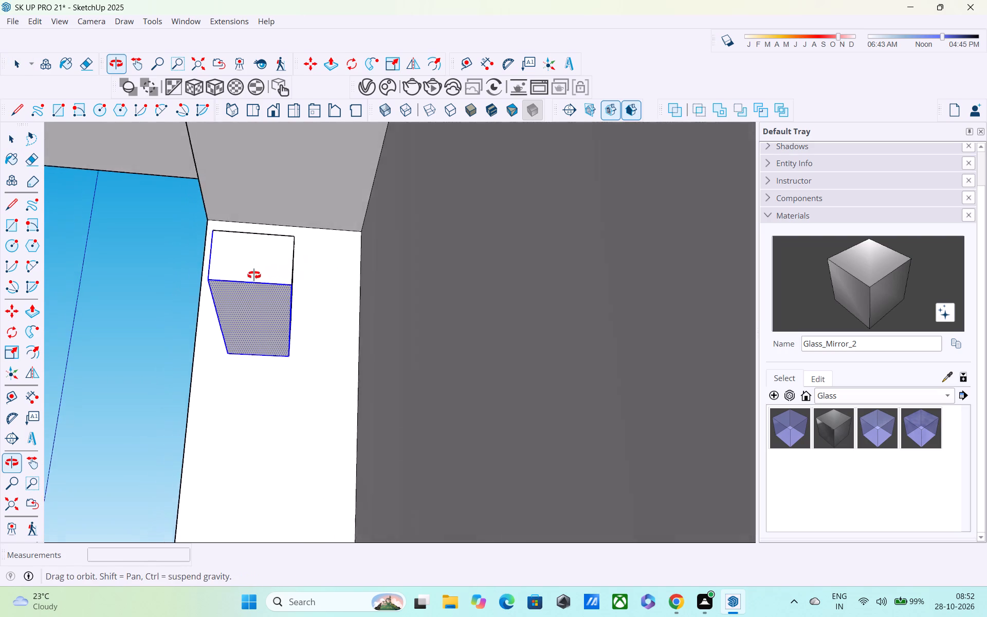
pyautogui.moveTo(254, 275); pyautogui.dragTo(253, 279, button='middle')
pyautogui.scroll(7, 253, 279)
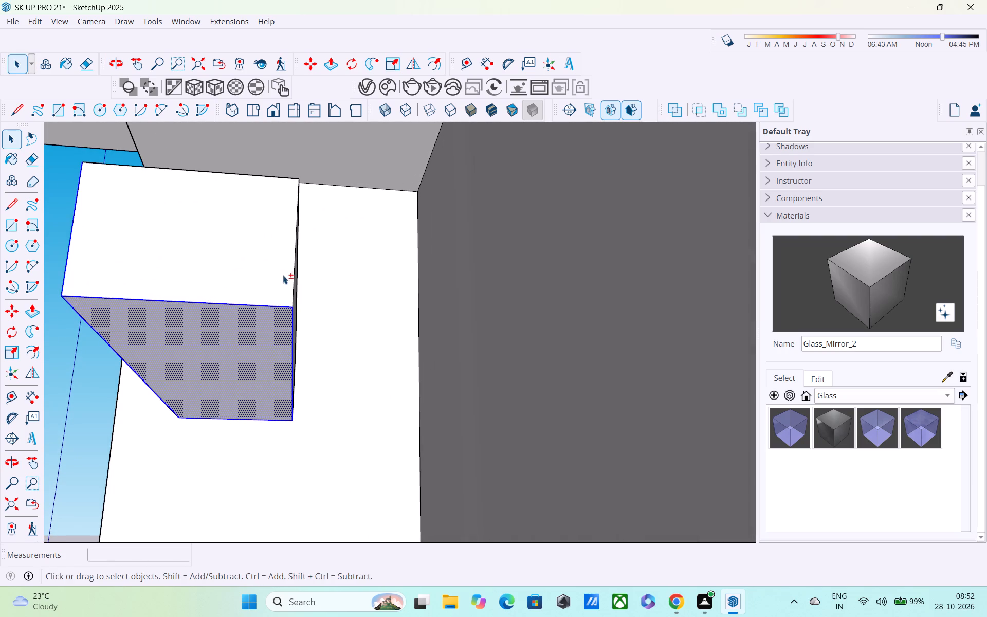
pyautogui.keyDown('shift'); pyautogui.doubleClick(265, 273); pyautogui.keyUp('shift')
pyautogui.moveTo(278, 269); pyautogui.dragTo(261, 273, button='middle')
pyautogui.keyDown('shift'); pyautogui.doubleClick(286, 286); pyautogui.keyUp('shift')
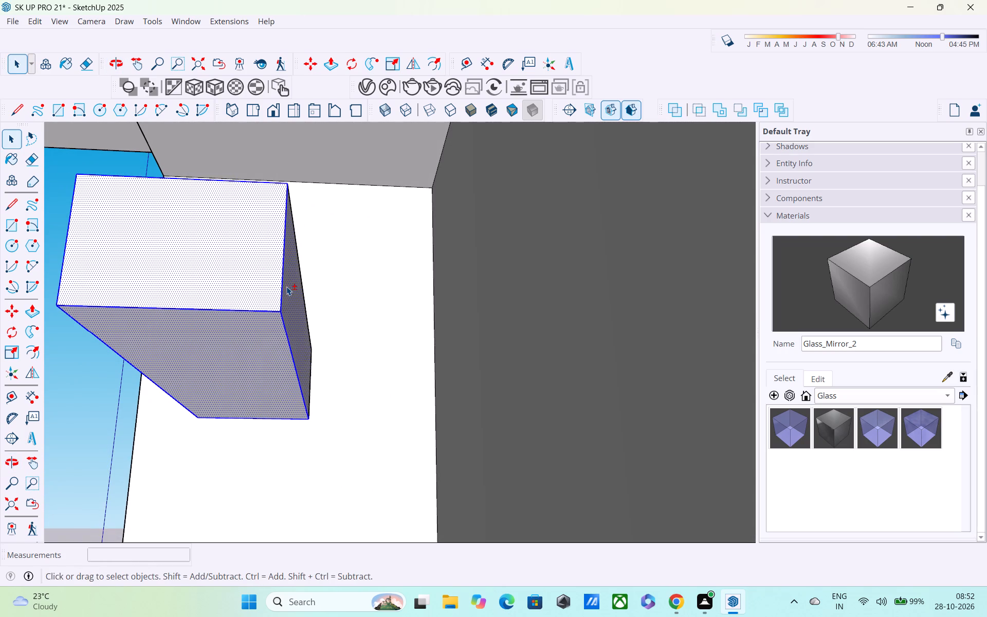
pyautogui.moveTo(286, 287); pyautogui.dragTo(377, 486, button='middle')
pyautogui.scroll(1, 375, 471)
pyautogui.keyDown('shift'); pyautogui.doubleClick(258, 382); pyautogui.keyUp('shift')
pyautogui.moveTo(254, 392); pyautogui.dragTo(293, 392, button='middle')
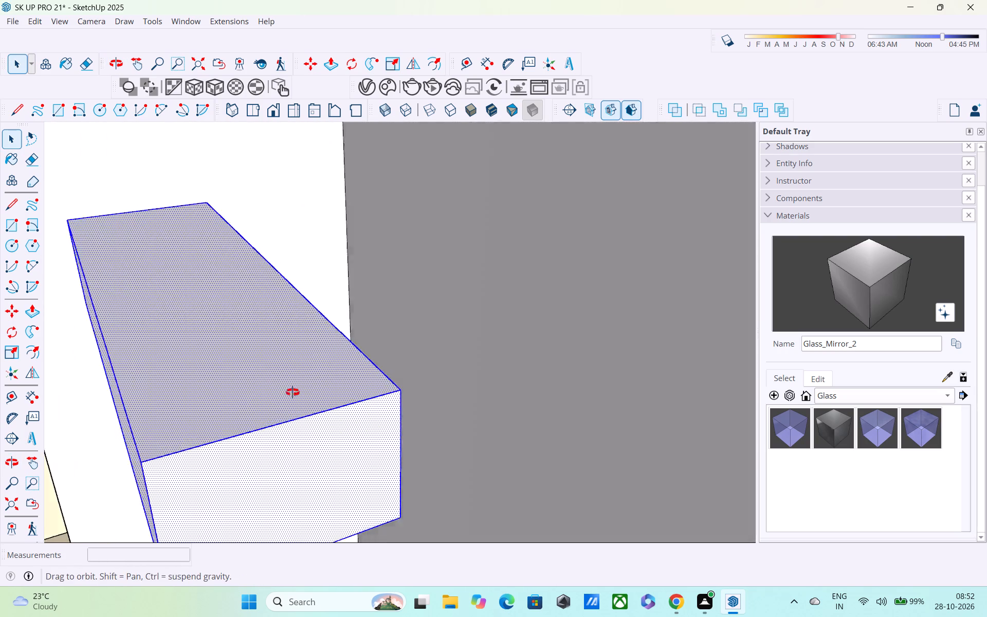
pyautogui.moveTo(293, 392); pyautogui.dragTo(449, 328, button='middle')
pyautogui.keyDown('shift'); pyautogui.scroll(-4, 449, 328); pyautogui.keyUp('shift')
pyautogui.keyDown('shift'); pyautogui.moveTo(441, 366); pyautogui.dragTo(574, 267, button='middle'); pyautogui.keyUp('shift')
pyautogui.scroll(-4, 513, 275)
pyautogui.press('m')
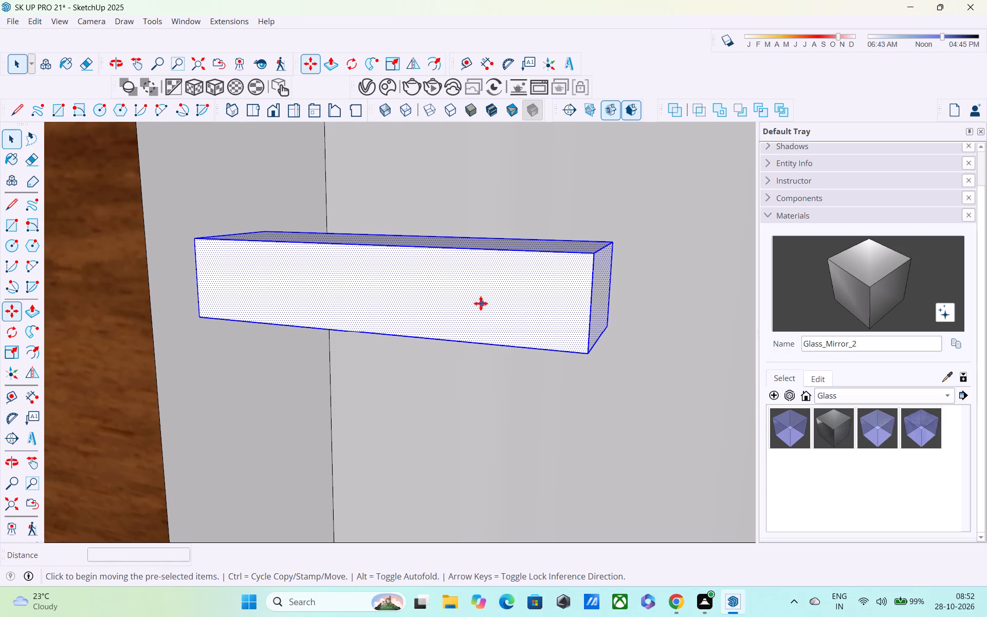
pyautogui.click(200, 319)
pyautogui.scroll(-2, 213, 383)
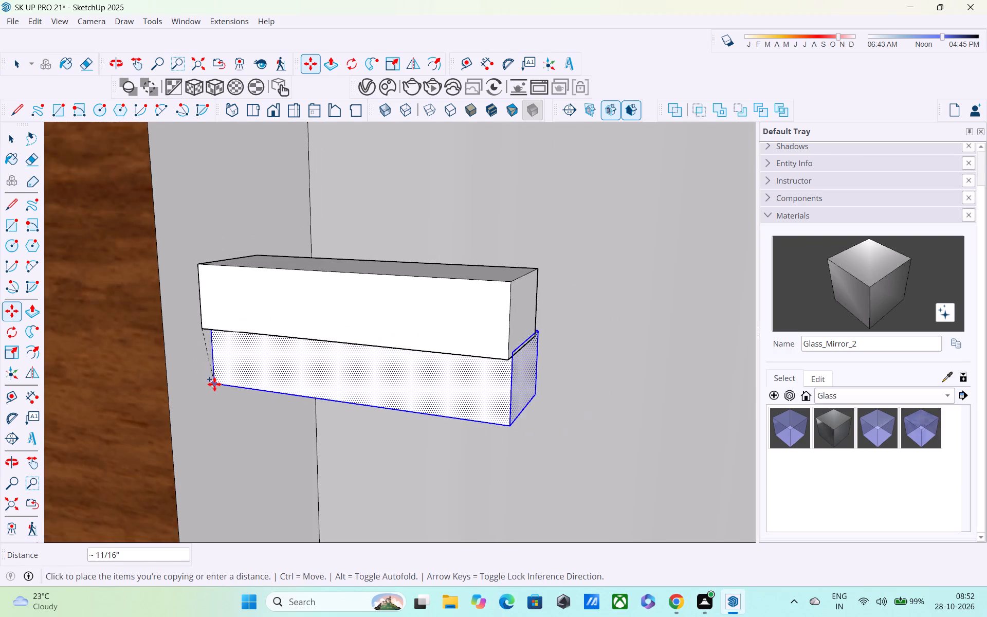
pyautogui.keyDown('shift'); pyautogui.moveTo(214, 384); pyautogui.dragTo(301, 186, button='middle'); pyautogui.keyUp('shift')
pyautogui.scroll(-5, 302, 193)
pyautogui.scroll(1, 305, 279)
pyautogui.keyDown('shift'); pyautogui.moveTo(305, 280); pyautogui.dragTo(315, 102, button='middle'); pyautogui.keyUp('shift')
pyautogui.scroll(-4, 315, 117)
pyautogui.keyDown('shift'); pyautogui.moveTo(322, 288); pyautogui.dragTo(322, 228, button='middle'); pyautogui.keyUp('shift')
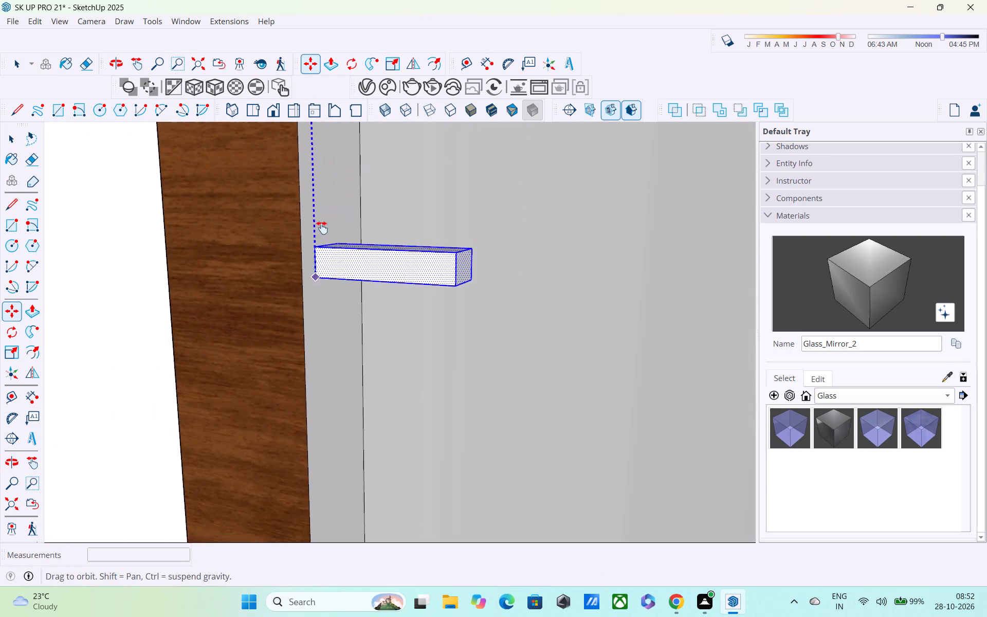
pyautogui.keyDown('shift'); pyautogui.moveTo(322, 228); pyautogui.dragTo(320, 17, button='middle'); pyautogui.keyUp('shift')
pyautogui.scroll(-5, 319, 105)
pyautogui.scroll(1, 324, 301)
pyautogui.keyDown('shift'); pyautogui.moveTo(324, 298); pyautogui.dragTo(323, 86, button='middle'); pyautogui.keyUp('shift')
pyautogui.scroll(-5, 293, 155)
pyautogui.moveTo(308, 357); pyautogui.dragTo(303, 89, button='middle')
pyautogui.scroll(1, 303, 89)
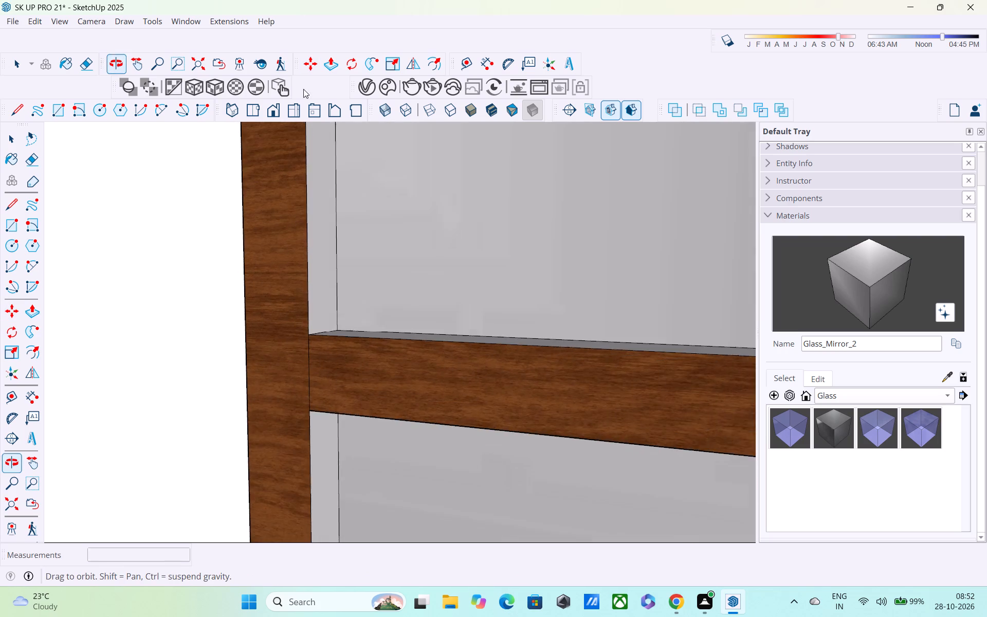
pyautogui.scroll(-2, 303, 173)
pyautogui.moveTo(304, 249); pyautogui.dragTo(321, 47, button='middle')
pyautogui.scroll(-4, 321, 111)
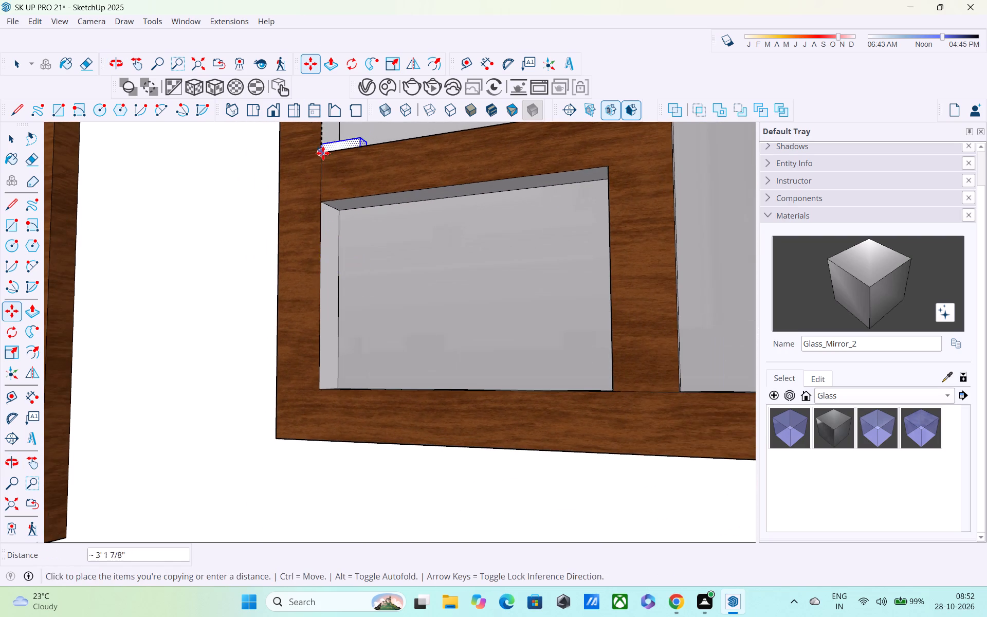
pyautogui.moveTo(323, 260); pyautogui.dragTo(332, 97, button='middle')
pyautogui.moveTo(334, 167); pyautogui.dragTo(298, 245, button='middle')
pyautogui.scroll(4, 350, 198)
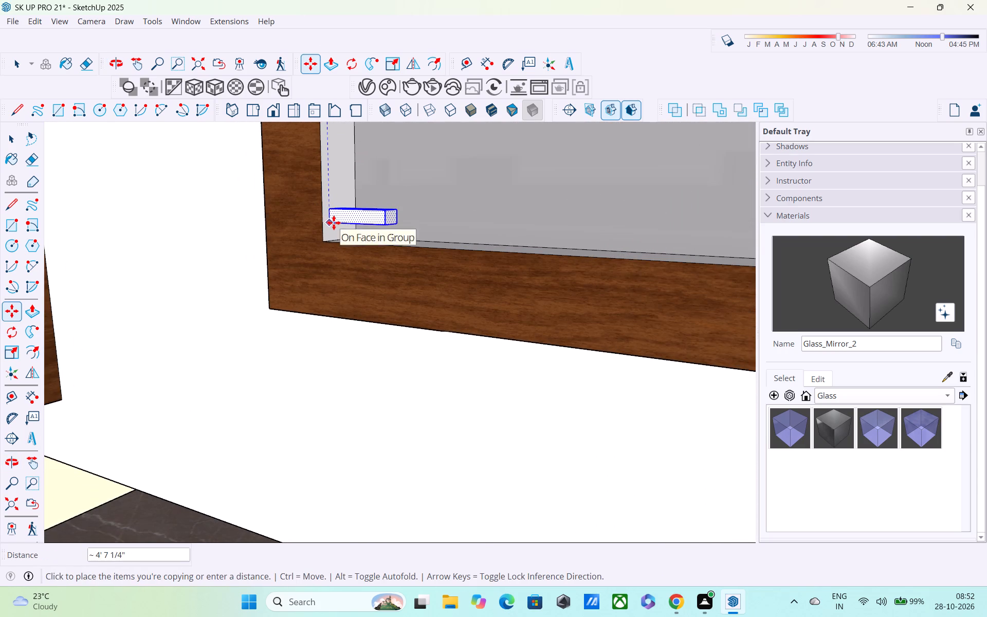
pyautogui.click(334, 223)
# Divide the copy distance into an evenly spaced array of bars with /10.
pyautogui.write('/10')
pyautogui.press('Return')
# Push/Pull the end of the small lower pane's top bar about 3' 7/16" to the window's far side.
pyautogui.scroll(-2, 335, 169)
pyautogui.scroll(-5, 472, 205)
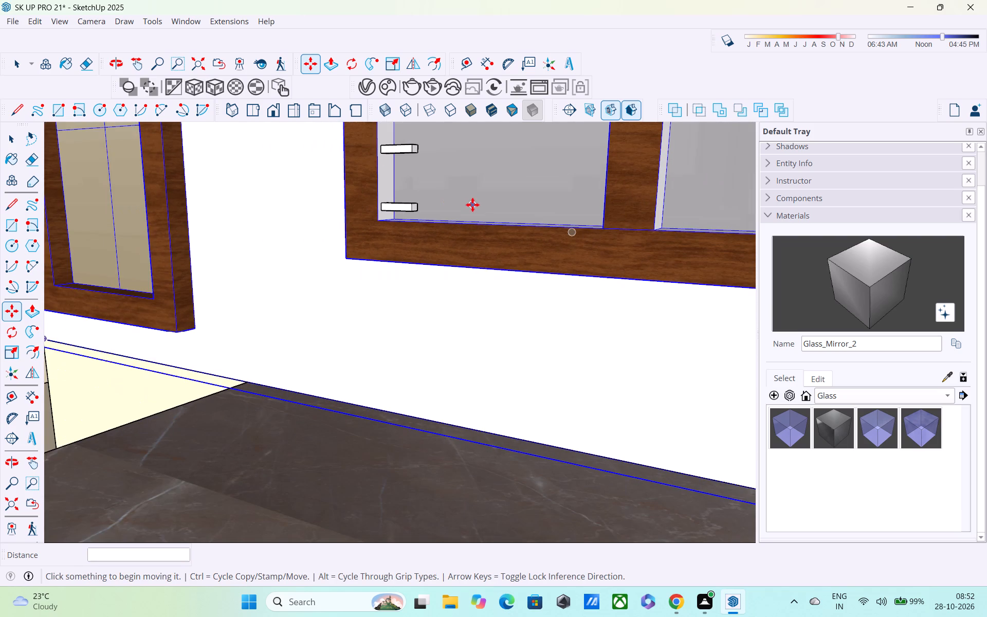
pyautogui.keyDown('shift'); pyautogui.moveTo(464, 274); pyautogui.dragTo(468, 378, button='middle'); pyautogui.keyUp('shift')
pyautogui.scroll(-4, 465, 317)
pyautogui.moveTo(465, 316); pyautogui.dragTo(407, 270, button='middle')
pyautogui.scroll(5, 407, 272)
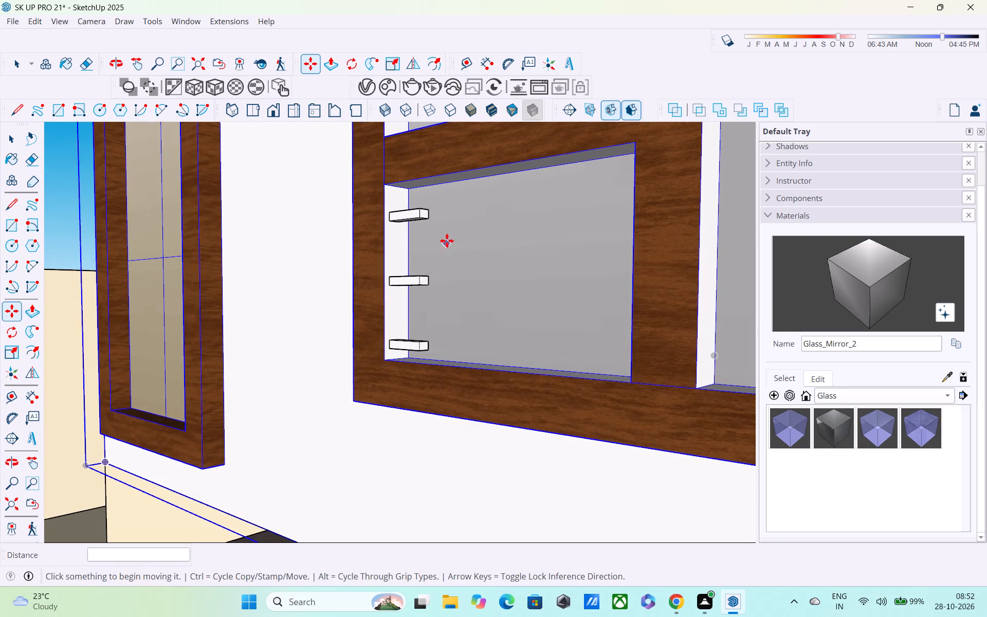
pyautogui.press('space')
pyautogui.click(425, 214)
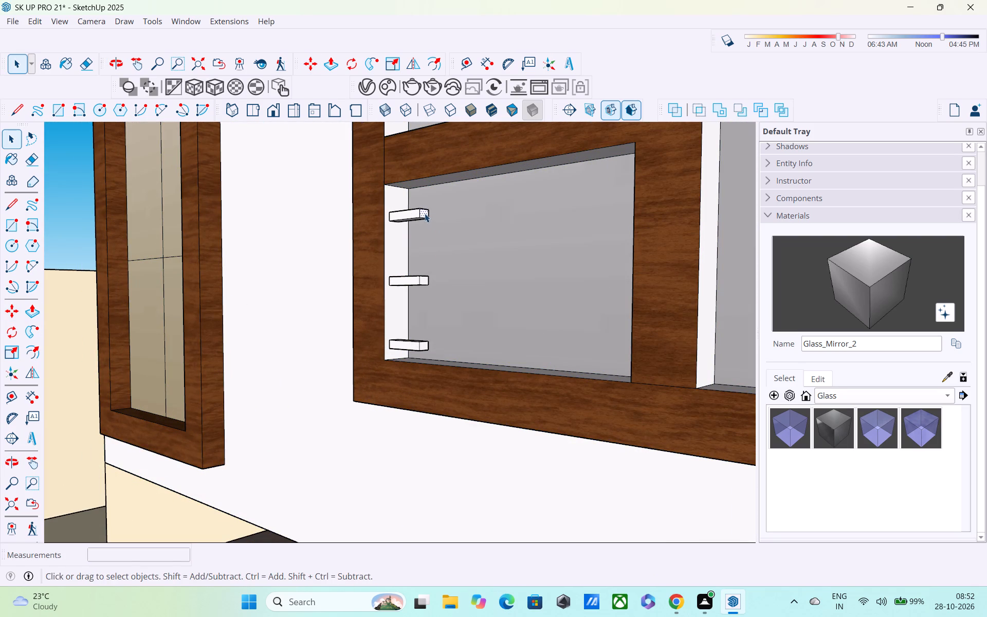
pyautogui.press('p')
pyautogui.scroll(3, 425, 213)
pyautogui.click(425, 206)
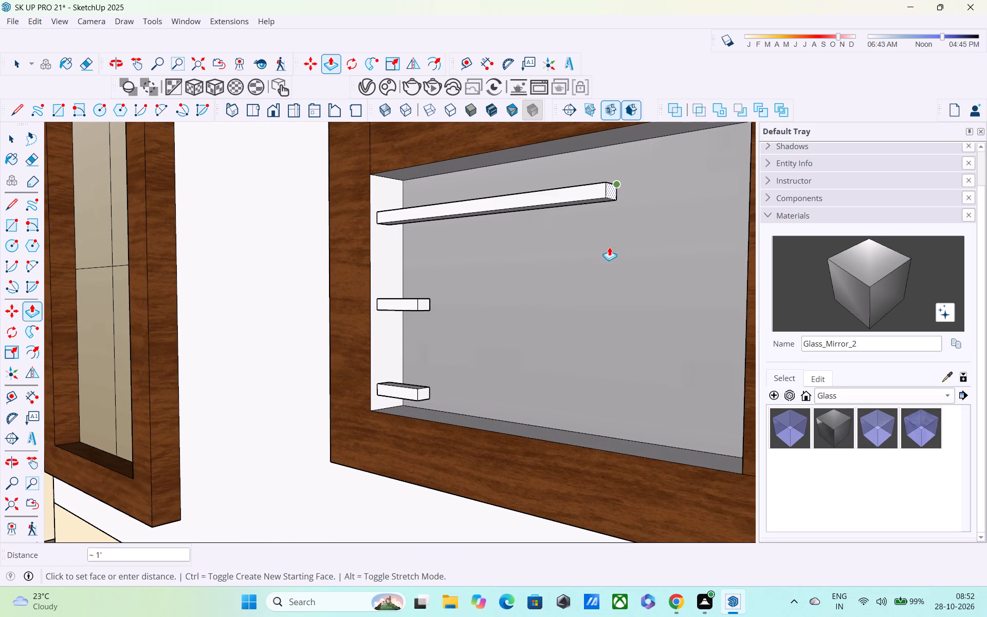
pyautogui.scroll(-4, 604, 246)
pyautogui.keyDown('shift'); pyautogui.moveTo(599, 254); pyautogui.dragTo(300, 264, button='middle'); pyautogui.keyUp('shift')
pyautogui.scroll(-4, 336, 275)
pyautogui.moveTo(471, 298); pyautogui.dragTo(584, 328, button='middle')
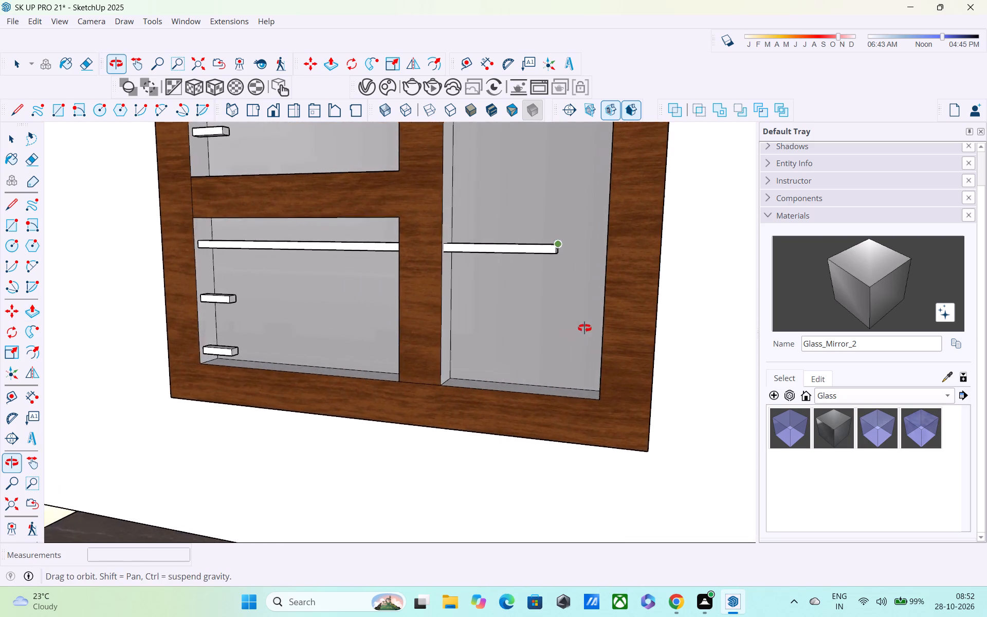
pyautogui.moveTo(584, 328); pyautogui.dragTo(686, 322, button='middle')
pyautogui.scroll(1, 686, 321)
pyautogui.click(636, 248)
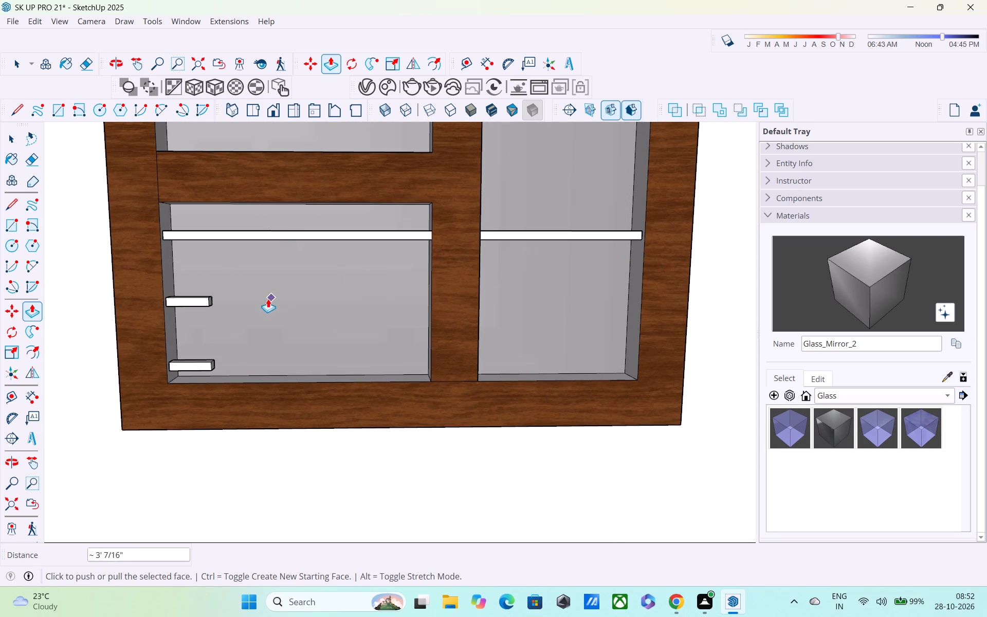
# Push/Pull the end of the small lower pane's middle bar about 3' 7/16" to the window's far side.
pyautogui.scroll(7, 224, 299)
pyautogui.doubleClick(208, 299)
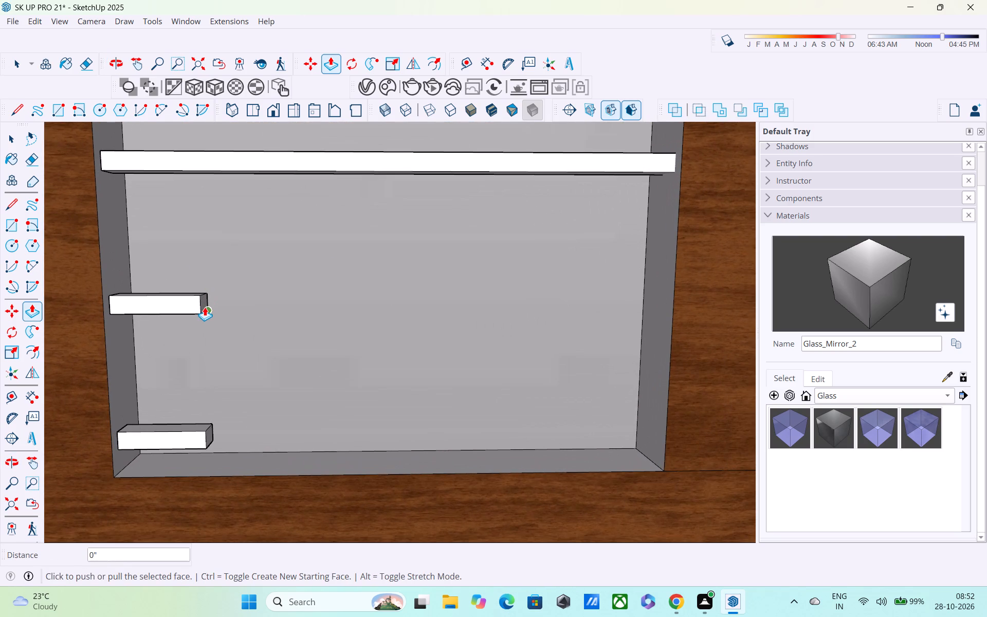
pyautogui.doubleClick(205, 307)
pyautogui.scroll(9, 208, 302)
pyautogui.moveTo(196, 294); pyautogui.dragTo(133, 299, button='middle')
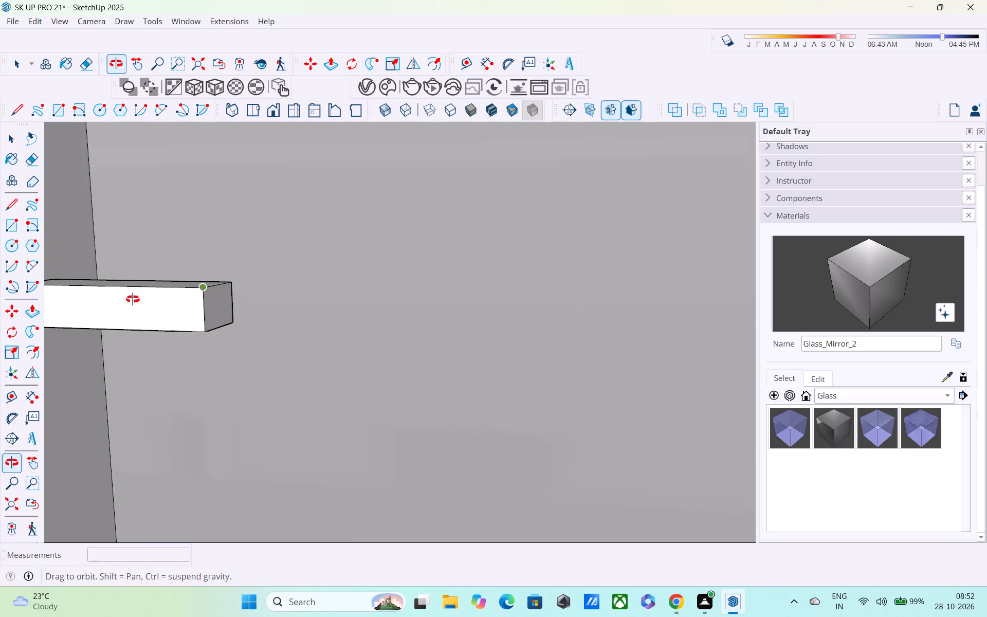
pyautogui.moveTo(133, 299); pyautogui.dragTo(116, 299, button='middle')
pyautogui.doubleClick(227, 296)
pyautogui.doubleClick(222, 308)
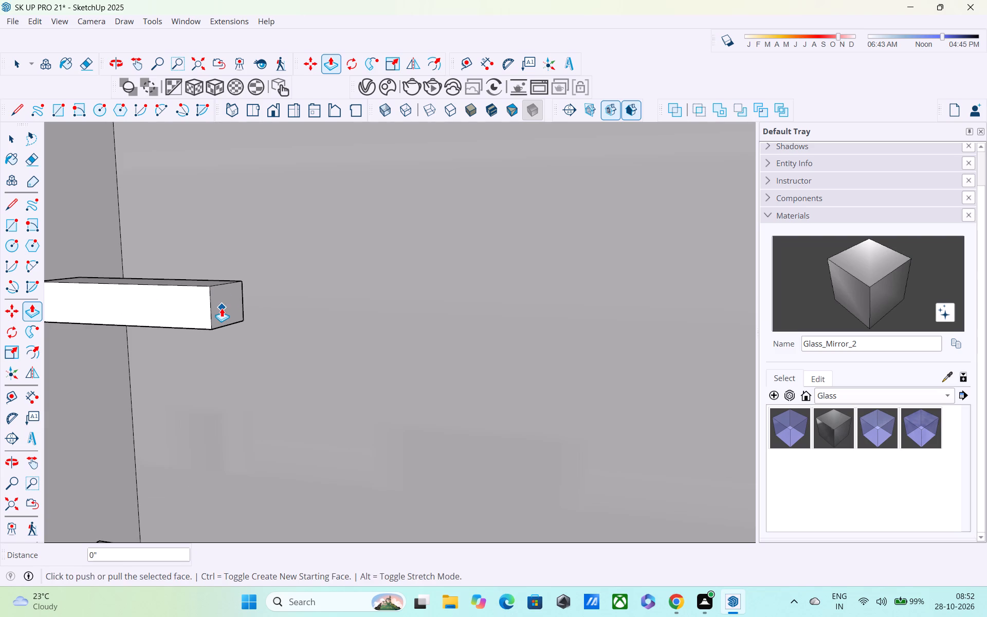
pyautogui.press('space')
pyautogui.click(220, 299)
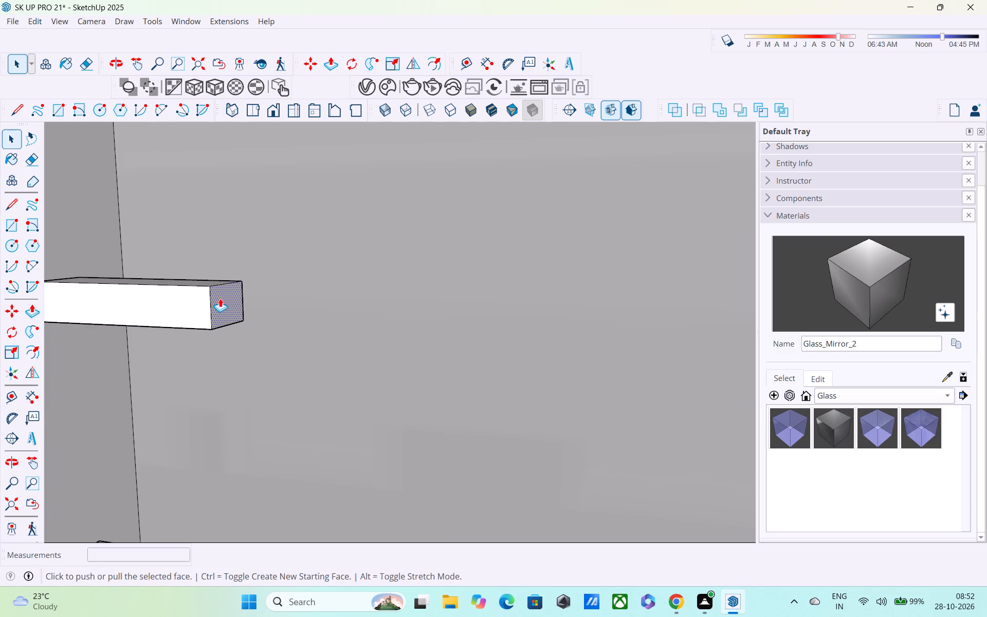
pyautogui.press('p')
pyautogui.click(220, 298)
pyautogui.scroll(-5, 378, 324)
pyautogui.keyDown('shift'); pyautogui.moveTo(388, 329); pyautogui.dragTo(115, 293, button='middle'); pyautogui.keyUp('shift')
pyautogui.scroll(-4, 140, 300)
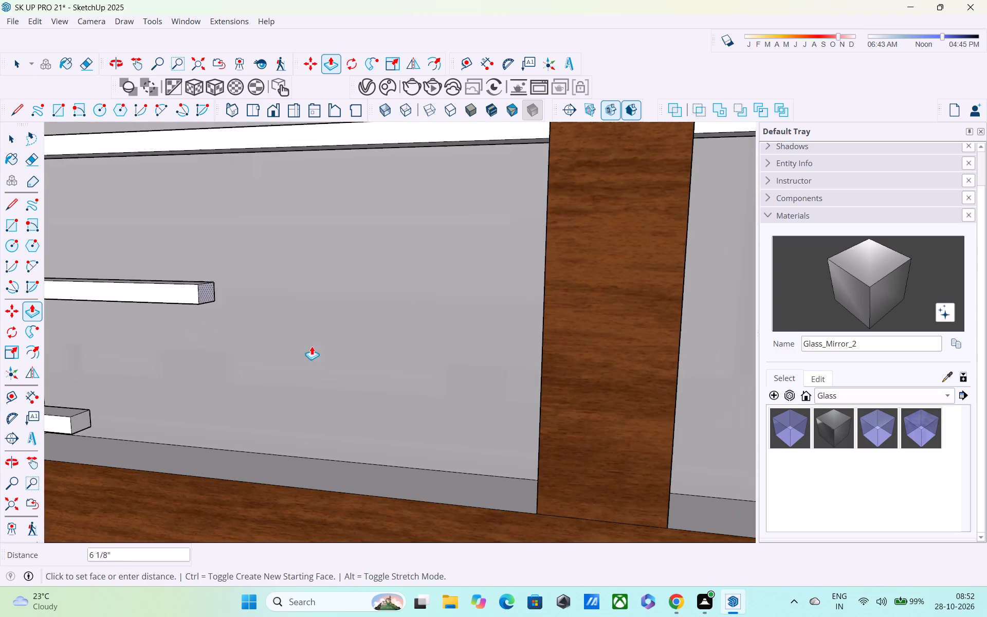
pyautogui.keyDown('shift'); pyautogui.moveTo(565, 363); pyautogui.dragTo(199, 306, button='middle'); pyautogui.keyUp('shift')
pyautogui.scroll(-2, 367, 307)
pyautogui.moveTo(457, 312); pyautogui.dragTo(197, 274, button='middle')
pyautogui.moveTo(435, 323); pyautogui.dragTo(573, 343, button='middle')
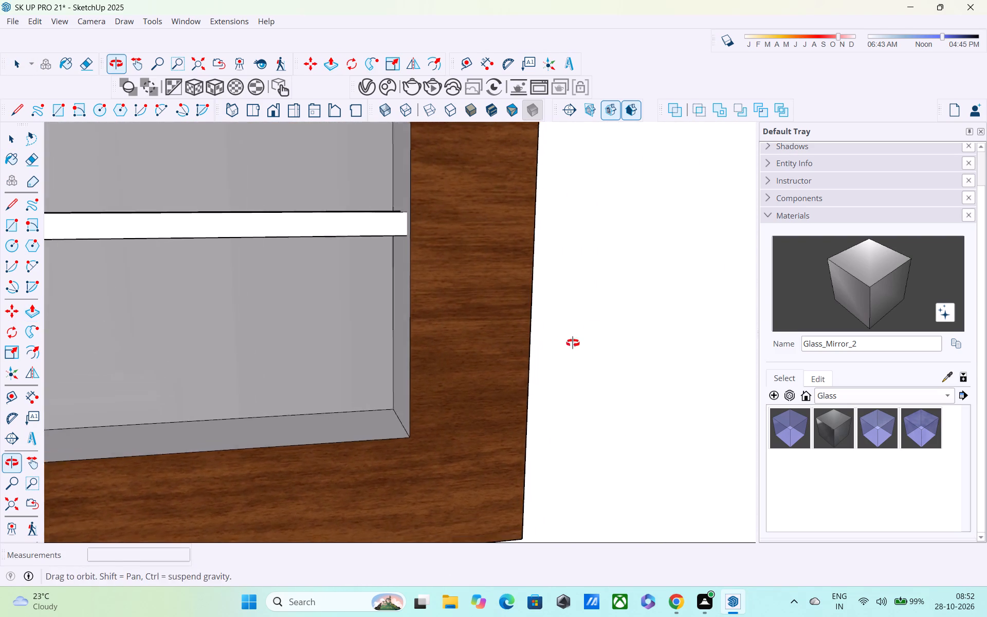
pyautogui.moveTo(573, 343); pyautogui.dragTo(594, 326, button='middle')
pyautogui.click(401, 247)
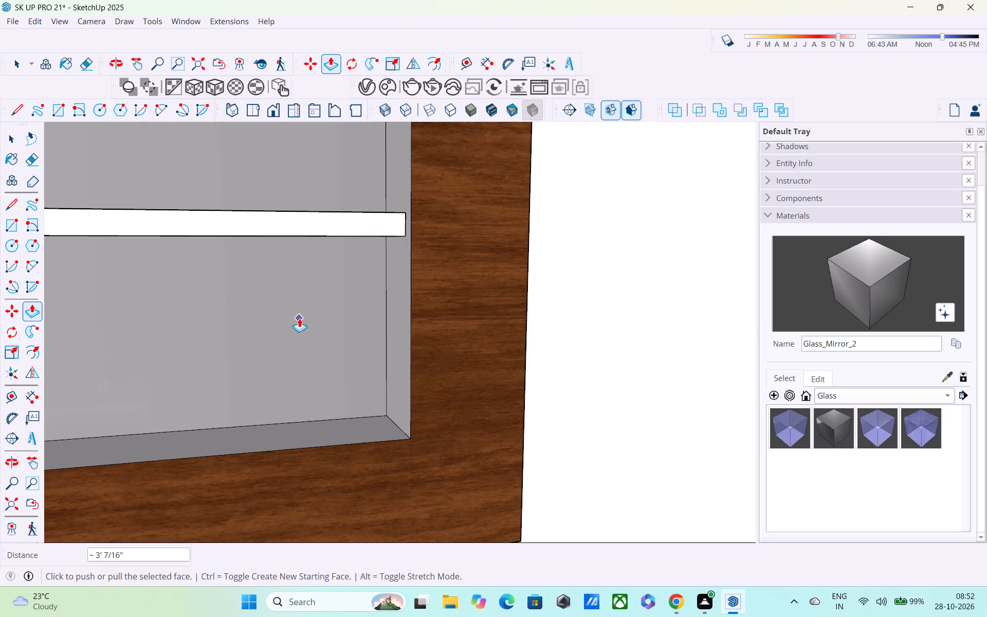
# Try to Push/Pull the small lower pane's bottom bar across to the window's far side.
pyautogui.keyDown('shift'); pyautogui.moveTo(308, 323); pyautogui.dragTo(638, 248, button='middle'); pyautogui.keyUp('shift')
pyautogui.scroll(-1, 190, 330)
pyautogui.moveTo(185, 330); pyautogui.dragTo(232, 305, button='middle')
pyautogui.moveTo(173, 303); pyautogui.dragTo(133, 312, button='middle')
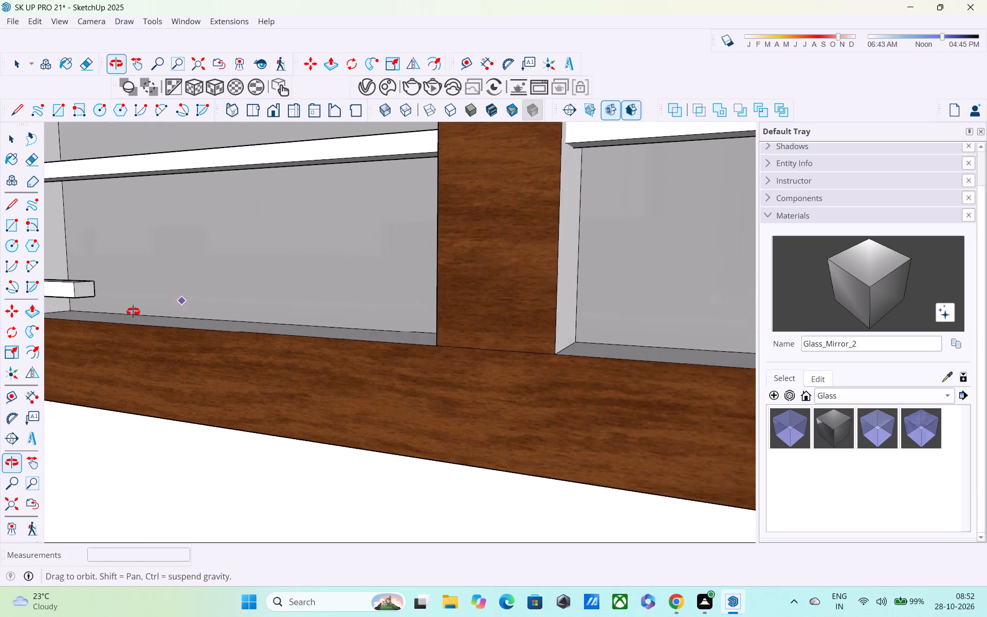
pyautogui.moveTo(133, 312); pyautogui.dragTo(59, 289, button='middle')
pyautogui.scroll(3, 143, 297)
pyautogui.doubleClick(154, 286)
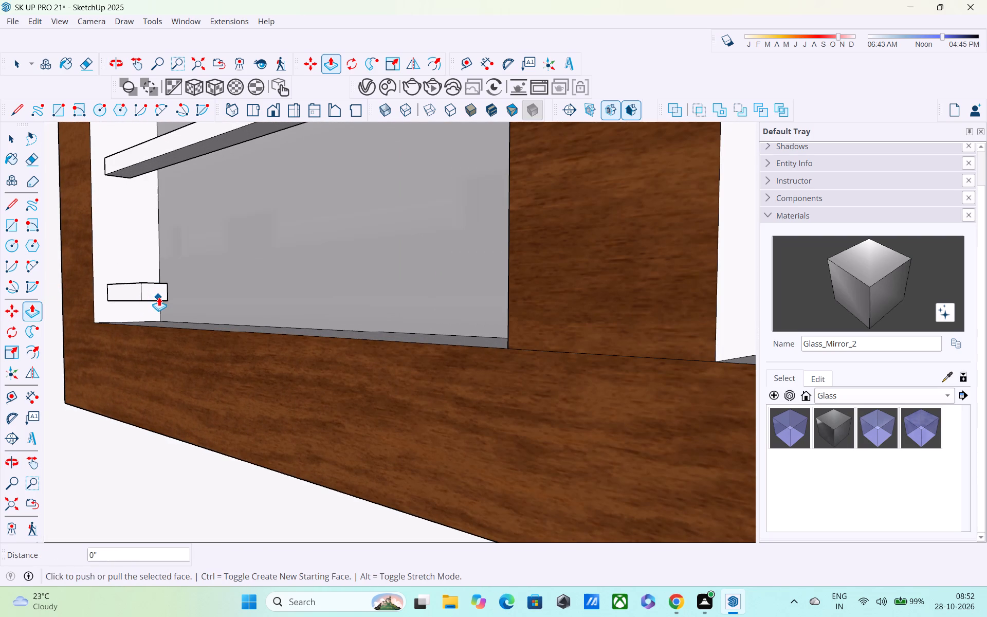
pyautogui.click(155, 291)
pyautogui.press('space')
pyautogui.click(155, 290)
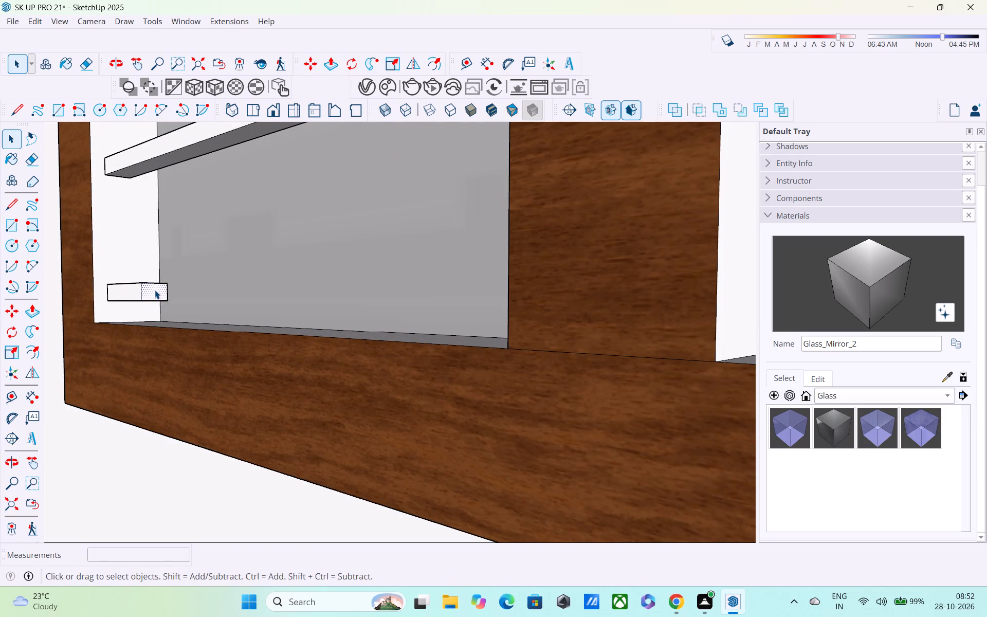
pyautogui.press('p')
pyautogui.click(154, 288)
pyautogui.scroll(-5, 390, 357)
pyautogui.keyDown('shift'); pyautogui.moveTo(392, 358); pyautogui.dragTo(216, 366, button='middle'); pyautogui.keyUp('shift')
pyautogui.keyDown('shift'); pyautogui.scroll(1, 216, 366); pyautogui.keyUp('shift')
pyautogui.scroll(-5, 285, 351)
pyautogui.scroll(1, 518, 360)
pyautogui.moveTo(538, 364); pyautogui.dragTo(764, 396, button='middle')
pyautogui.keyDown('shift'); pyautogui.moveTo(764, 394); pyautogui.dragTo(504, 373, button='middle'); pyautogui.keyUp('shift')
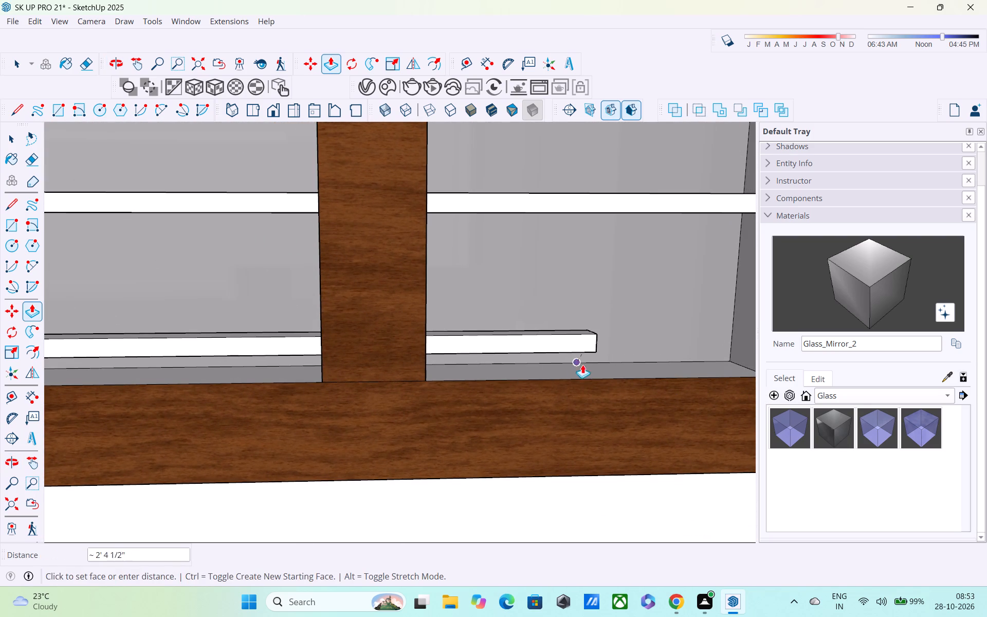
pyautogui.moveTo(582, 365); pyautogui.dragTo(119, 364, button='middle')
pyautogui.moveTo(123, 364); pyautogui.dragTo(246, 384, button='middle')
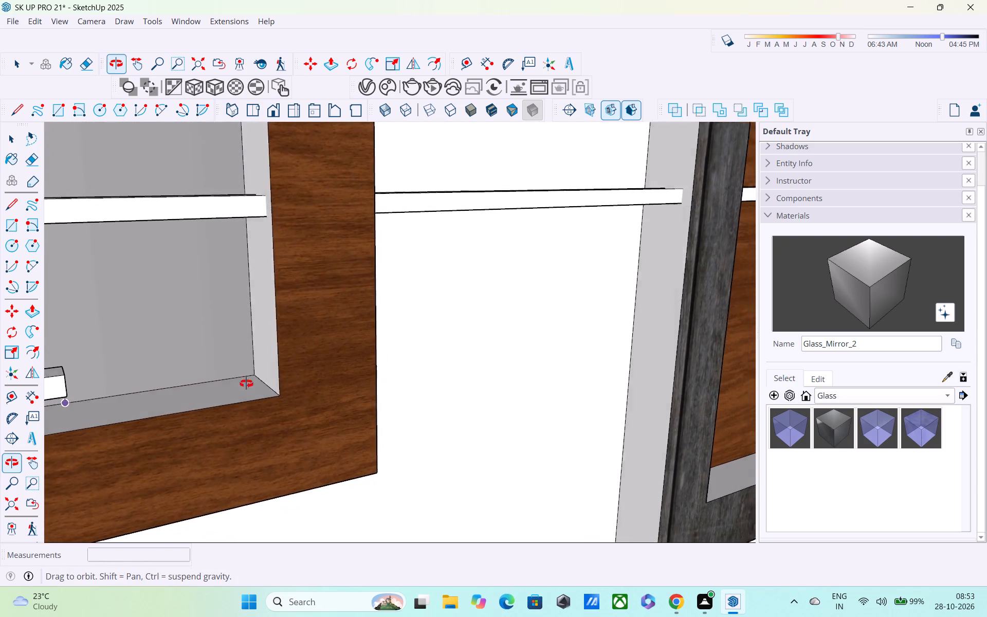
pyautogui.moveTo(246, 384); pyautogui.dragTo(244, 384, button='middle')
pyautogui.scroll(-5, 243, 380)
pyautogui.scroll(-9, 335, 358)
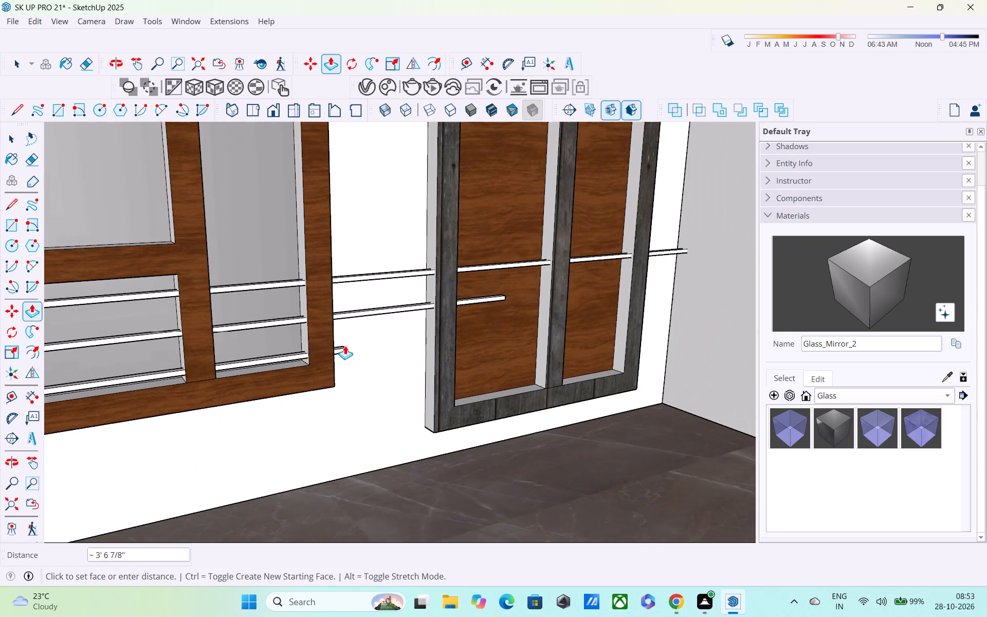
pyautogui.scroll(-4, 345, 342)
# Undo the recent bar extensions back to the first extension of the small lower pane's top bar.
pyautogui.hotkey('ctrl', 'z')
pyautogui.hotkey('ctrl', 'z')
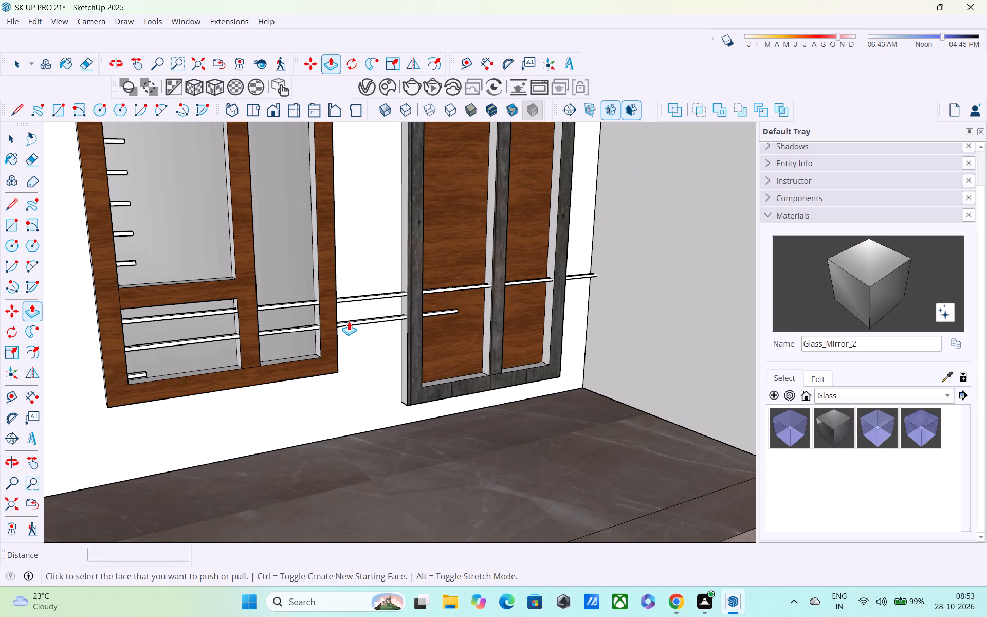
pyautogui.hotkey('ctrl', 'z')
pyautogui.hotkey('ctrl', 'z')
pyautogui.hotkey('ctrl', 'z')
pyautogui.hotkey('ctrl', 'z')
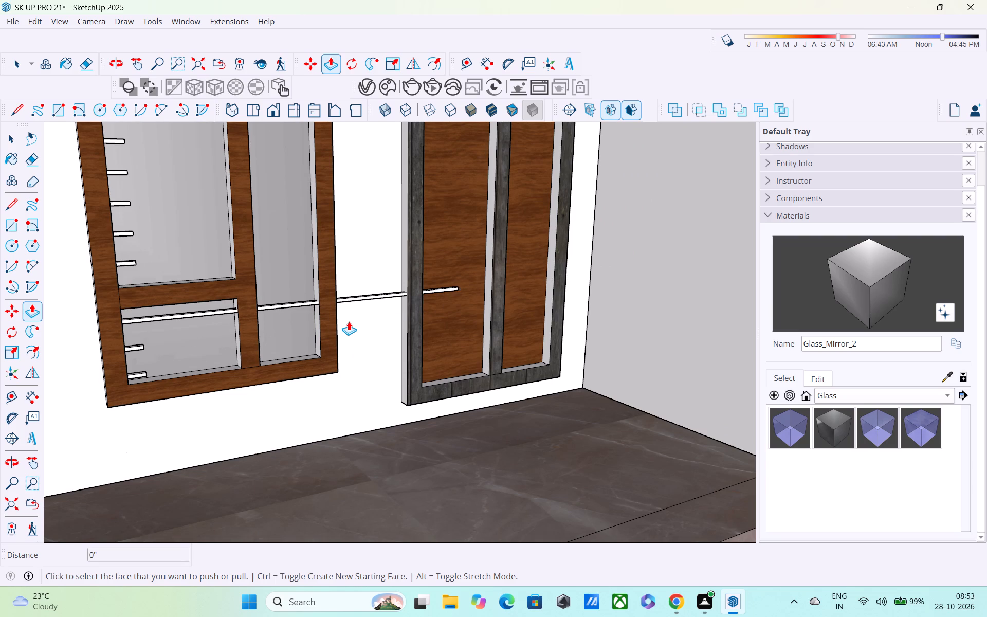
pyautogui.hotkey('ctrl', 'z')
# Push/Pull the end of the small lower pane's middle bar about 3' 7/16" to the window's far side.
pyautogui.scroll(1, 214, 349)
pyautogui.moveTo(201, 345); pyautogui.dragTo(150, 330, button='middle')
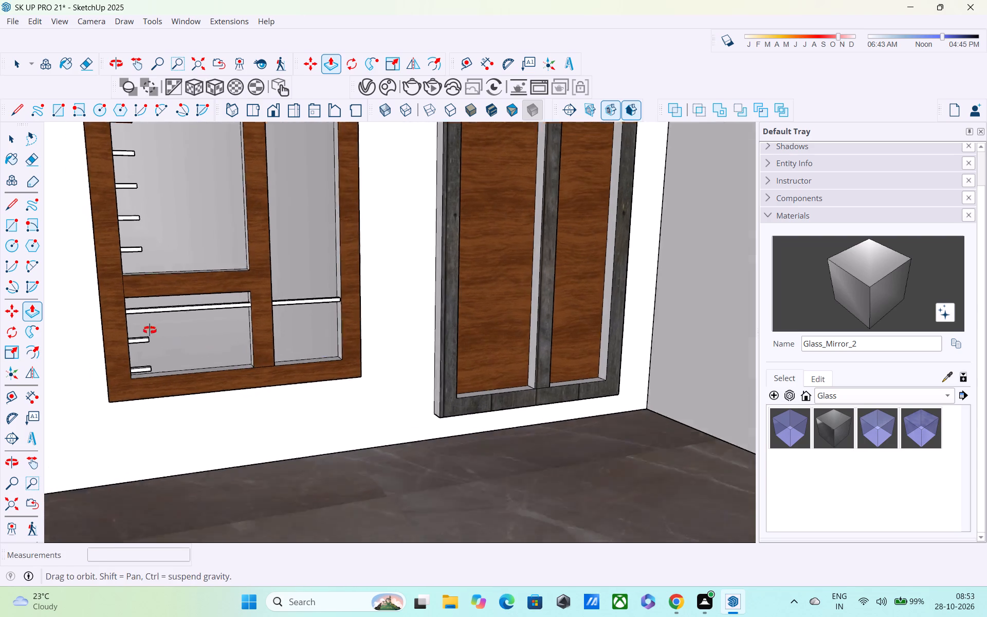
pyautogui.moveTo(150, 330); pyautogui.dragTo(99, 322, button='middle')
pyautogui.scroll(3, 157, 335)
pyautogui.scroll(5, 206, 321)
pyautogui.scroll(-1, 193, 334)
pyautogui.scroll(3, 193, 334)
pyautogui.moveTo(187, 334); pyautogui.dragTo(81, 305, button='middle')
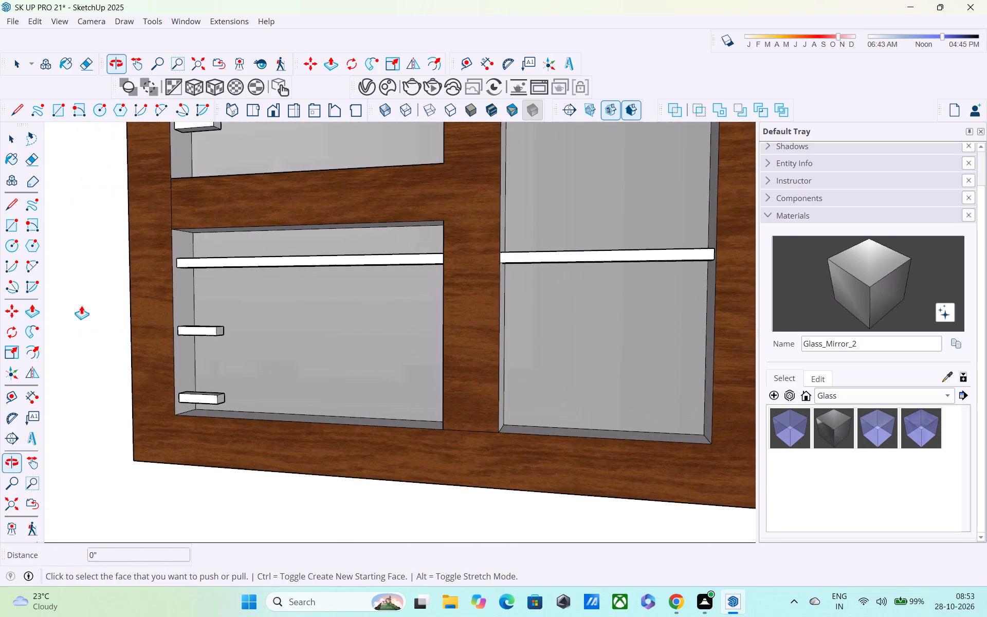
pyautogui.scroll(3, 174, 332)
pyautogui.click(237, 326)
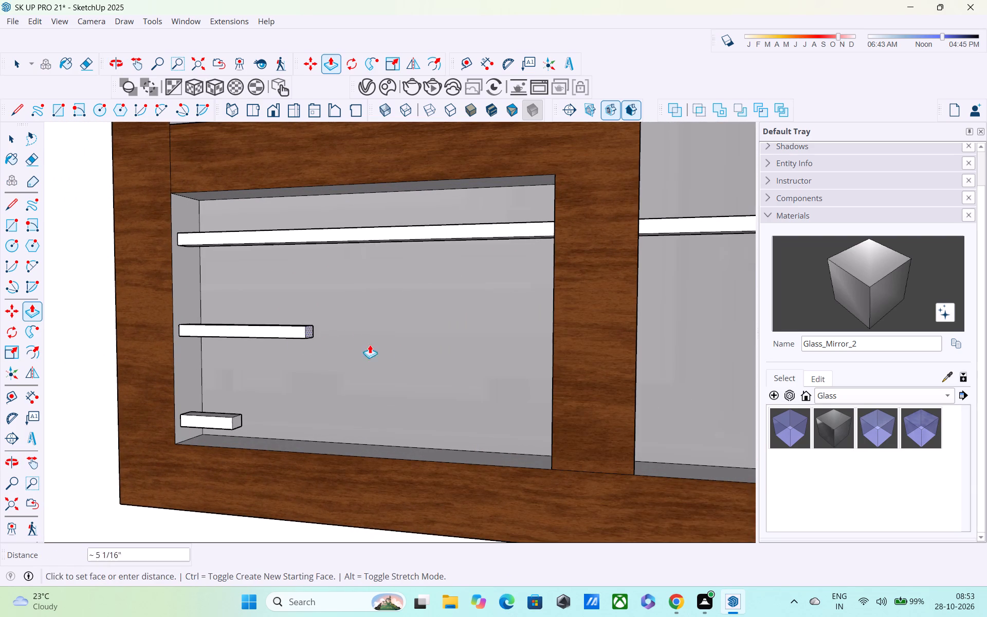
pyautogui.scroll(-2, 515, 347)
pyautogui.moveTo(516, 347); pyautogui.dragTo(283, 289, button='middle')
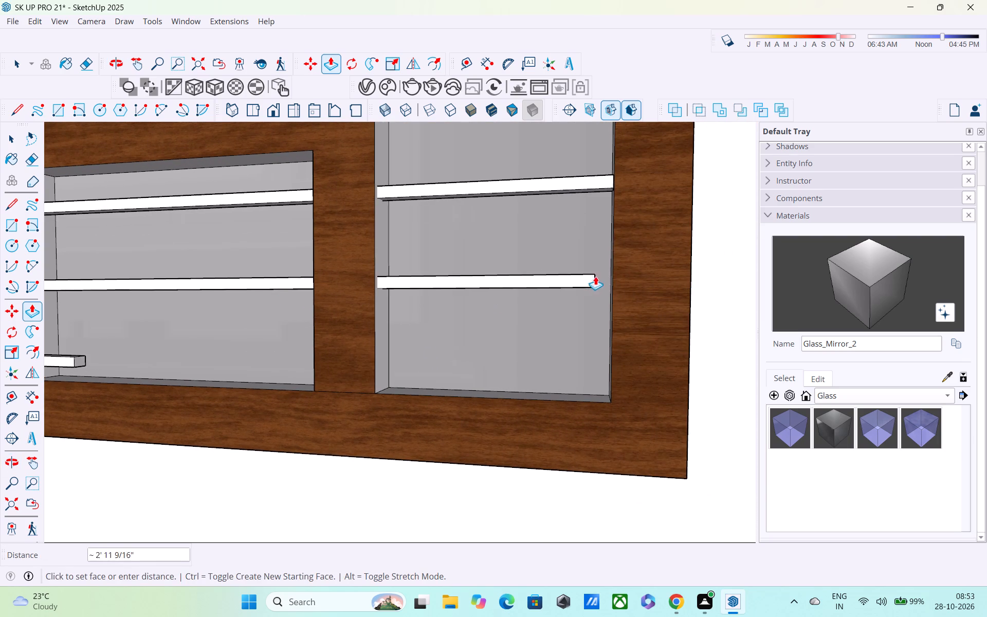
pyautogui.moveTo(601, 280); pyautogui.dragTo(699, 330, button='middle')
pyautogui.click(609, 267)
# Repeat the 3' 7/16" Push/Pull on the end of the small lower pane's bottom bar.
pyautogui.keyDown('shift'); pyautogui.moveTo(537, 322); pyautogui.dragTo(850, 256, button='middle'); pyautogui.keyUp('shift')
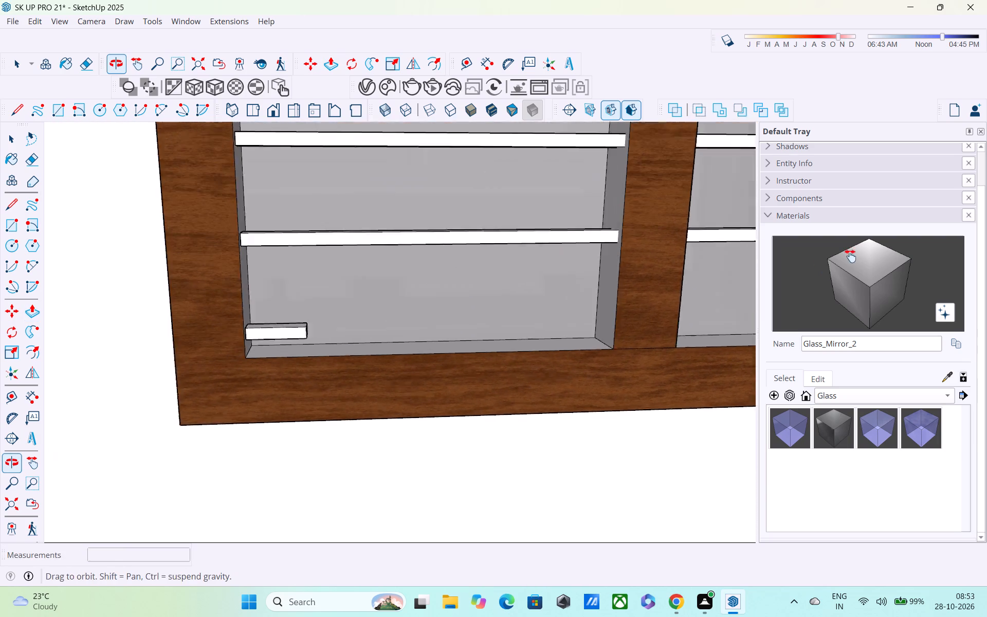
pyautogui.keyDown('shift'); pyautogui.moveTo(850, 256); pyautogui.dragTo(857, 252, button='middle'); pyautogui.keyUp('shift')
pyautogui.moveTo(555, 291); pyautogui.dragTo(362, 275, button='middle')
pyautogui.scroll(3, 378, 308)
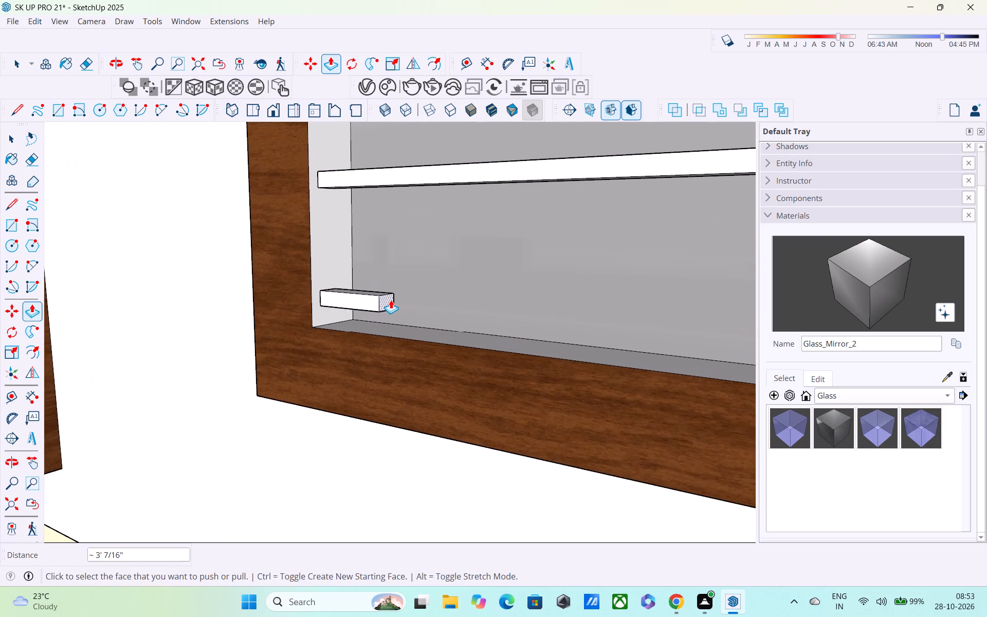
pyautogui.doubleClick(390, 300)
# Repeat the 3' 7/16" Push/Pull on the ends of the lowest three short bars in the large upper pane.
pyautogui.scroll(1, 395, 303)
pyautogui.scroll(-4, 396, 304)
pyautogui.keyDown('shift'); pyautogui.moveTo(465, 316); pyautogui.dragTo(302, 233, button='middle'); pyautogui.keyUp('shift')
pyautogui.scroll(1, 299, 232)
pyautogui.scroll(-5, 298, 235)
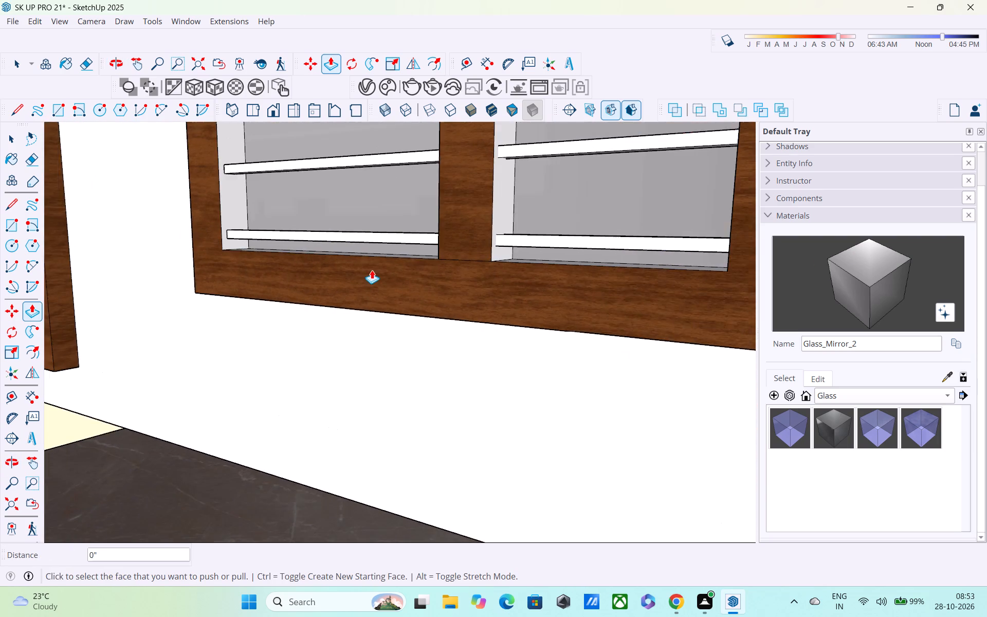
pyautogui.scroll(-5, 372, 270)
pyautogui.moveTo(422, 294); pyautogui.dragTo(489, 543, button='middle')
pyautogui.scroll(3, 348, 286)
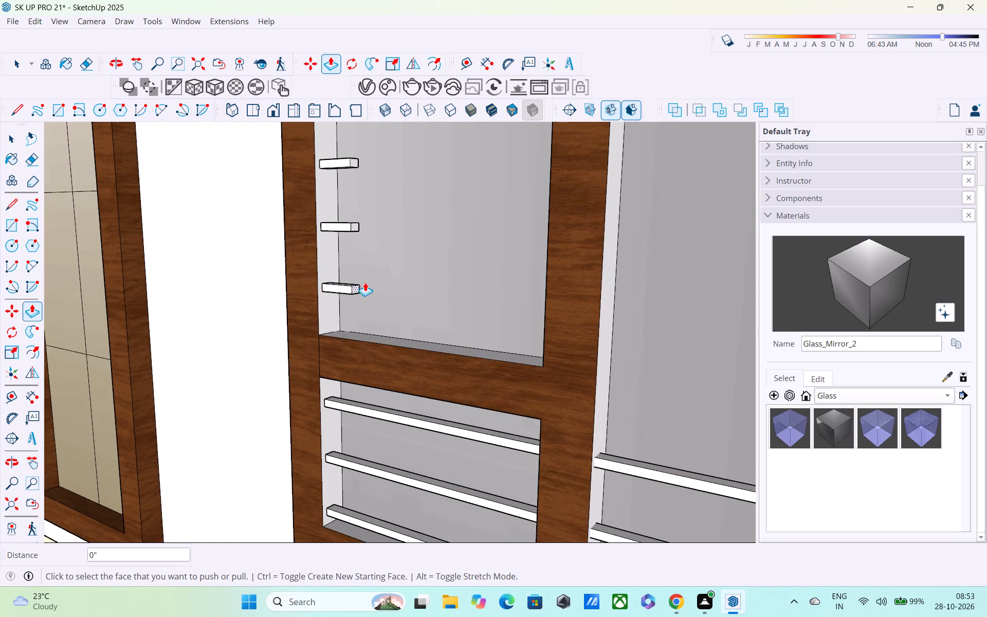
pyautogui.scroll(3, 365, 281)
pyautogui.doubleClick(351, 293)
pyautogui.keyDown('shift'); pyautogui.moveTo(360, 275); pyautogui.dragTo(360, 317, button='middle'); pyautogui.keyUp('shift')
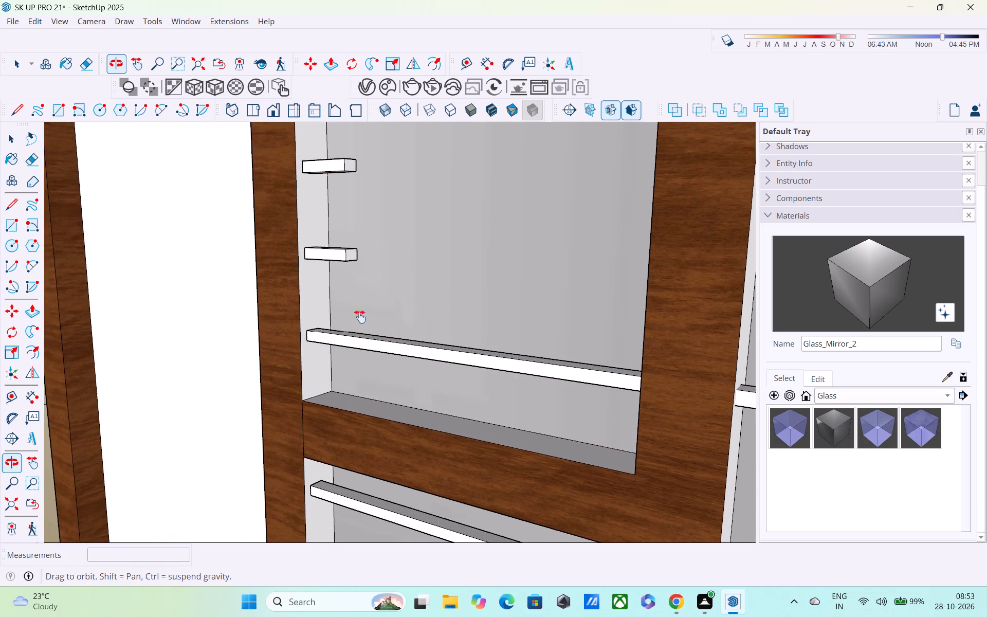
pyautogui.keyDown('shift'); pyautogui.moveTo(360, 317); pyautogui.dragTo(302, 228, button='middle'); pyautogui.keyUp('shift')
pyautogui.doubleClick(315, 180)
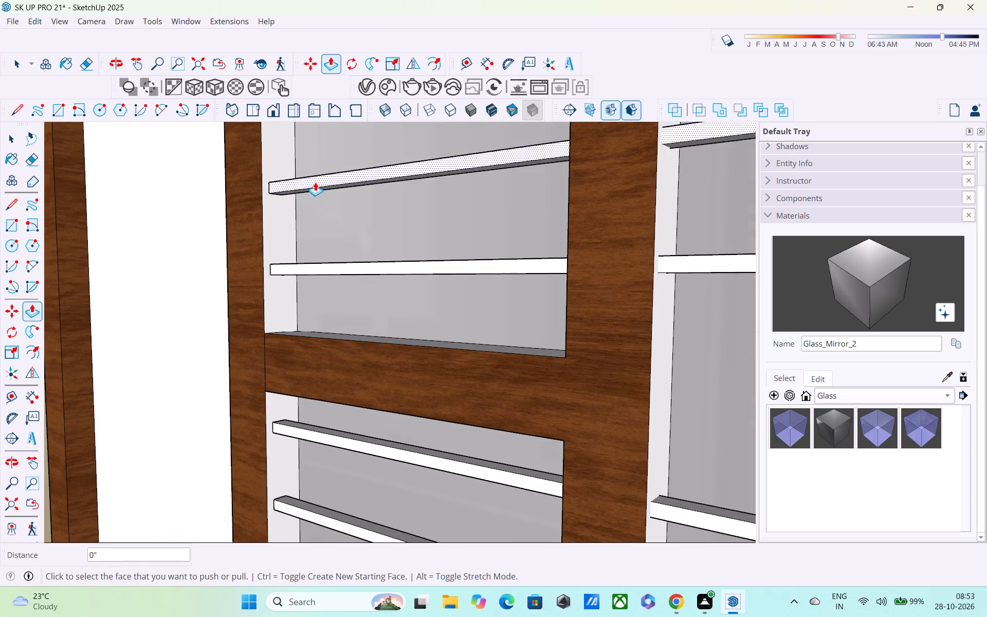
pyautogui.keyDown('shift'); pyautogui.moveTo(321, 208); pyautogui.dragTo(327, 383, button='middle'); pyautogui.keyUp('shift')
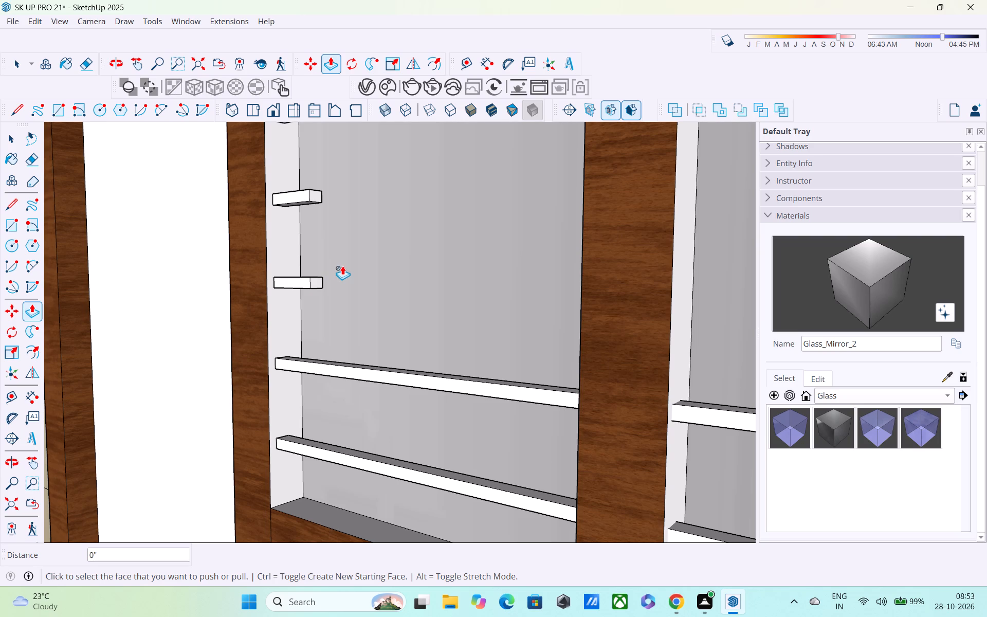
pyautogui.scroll(2, 342, 266)
pyautogui.doubleClick(318, 280)
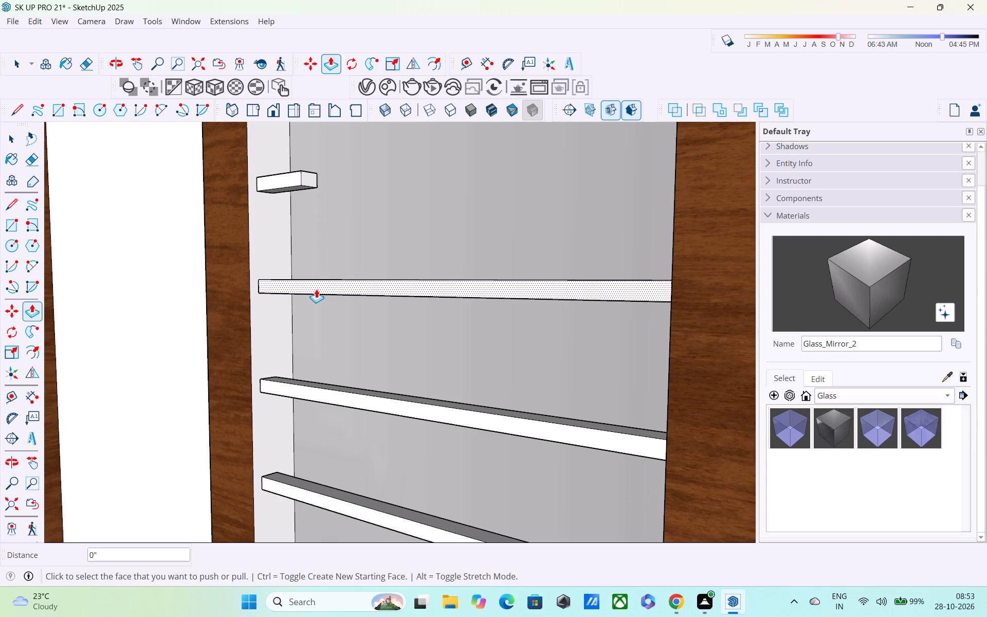
# Repeat the 3' 7/16" Push/Pull on the ends of the four remaining short bars in the large upper pane.
pyautogui.scroll(-2, 316, 292)
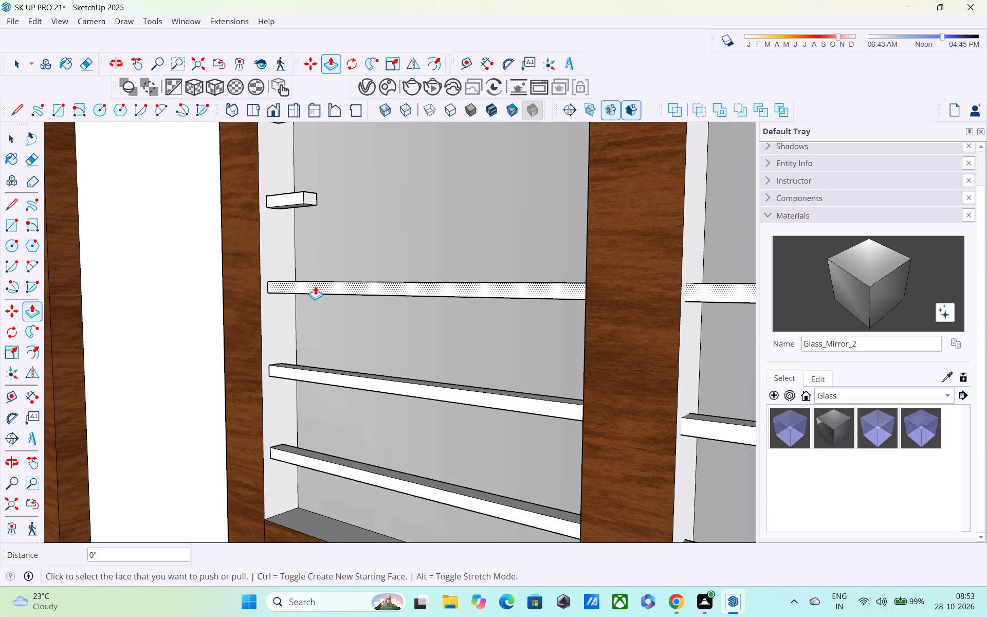
pyautogui.scroll(-3, 312, 368)
pyautogui.keyDown('shift'); pyautogui.moveTo(314, 386); pyautogui.dragTo(317, 528, button='middle'); pyautogui.keyUp('shift')
pyautogui.keyDown('shift'); pyautogui.scroll(1, 317, 528); pyautogui.keyUp('shift')
pyautogui.scroll(2, 310, 394)
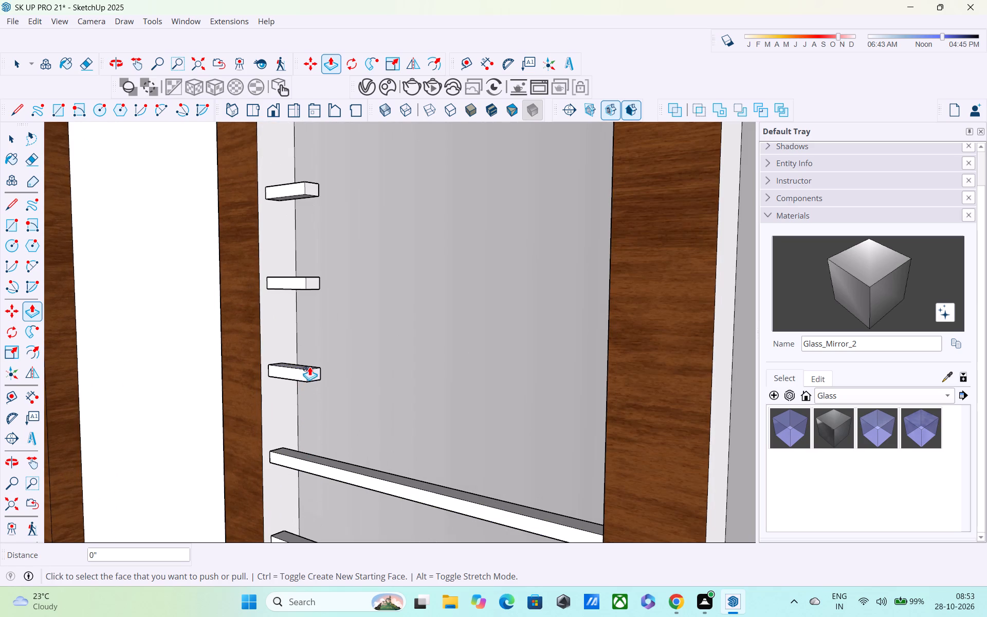
pyautogui.doubleClick(315, 373)
pyautogui.doubleClick(317, 282)
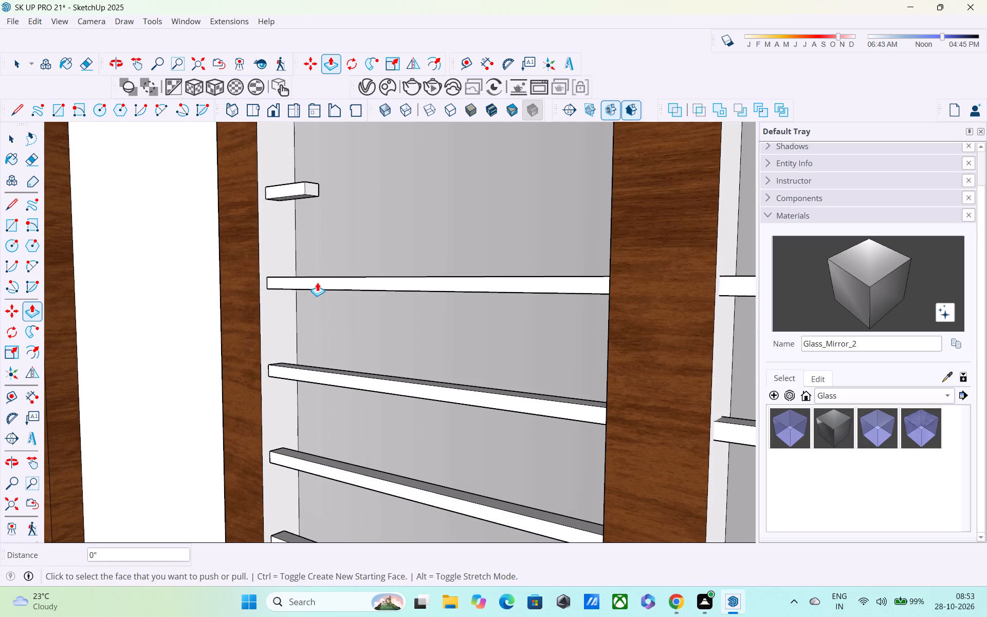
pyautogui.scroll(1, 317, 282)
pyautogui.keyDown('shift'); pyautogui.moveTo(324, 291); pyautogui.dragTo(345, 401, button='middle'); pyautogui.keyUp('shift')
pyautogui.doubleClick(332, 285)
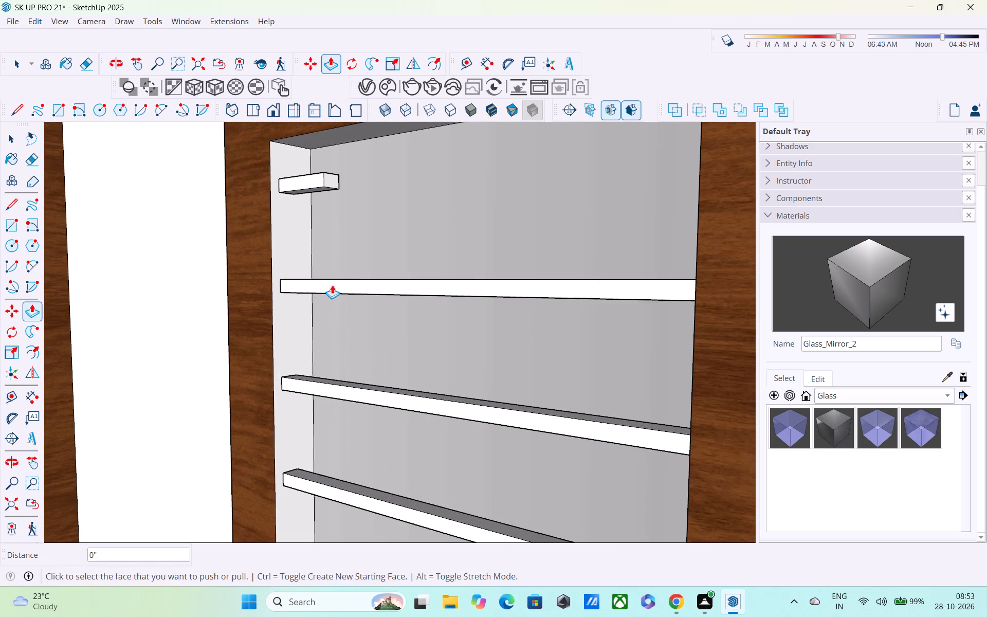
pyautogui.keyDown('shift'); pyautogui.moveTo(338, 304); pyautogui.dragTo(367, 446, button='middle'); pyautogui.keyUp('shift')
pyautogui.doubleClick(368, 333)
# Draw a rectangle about 15/16" by 1 5/16" on the tall pane's inner side face, level with the neighbouring panes' crossbar.
pyautogui.scroll(-5, 365, 340)
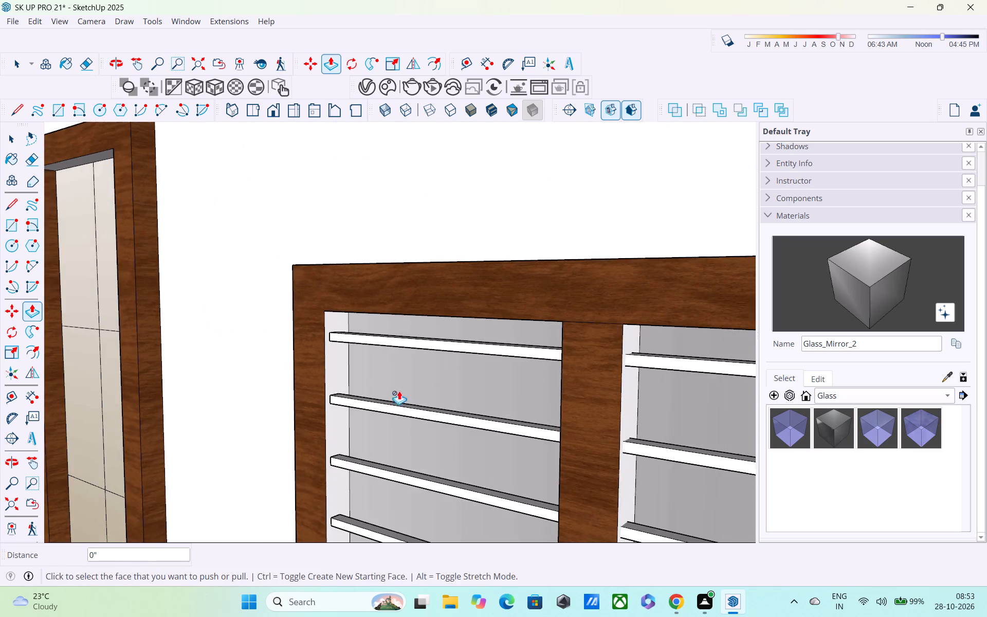
pyautogui.keyDown('shift'); pyautogui.moveTo(401, 390); pyautogui.dragTo(381, 331, button='middle'); pyautogui.keyUp('shift')
pyautogui.scroll(-5, 375, 318)
pyautogui.keyDown('shift'); pyautogui.moveTo(408, 388); pyautogui.dragTo(394, 278, button='middle'); pyautogui.keyUp('shift')
pyautogui.scroll(1, 393, 276)
pyautogui.scroll(-5, 393, 292)
pyautogui.keyDown('shift'); pyautogui.moveTo(408, 375); pyautogui.dragTo(419, 284, button='middle'); pyautogui.keyUp('shift')
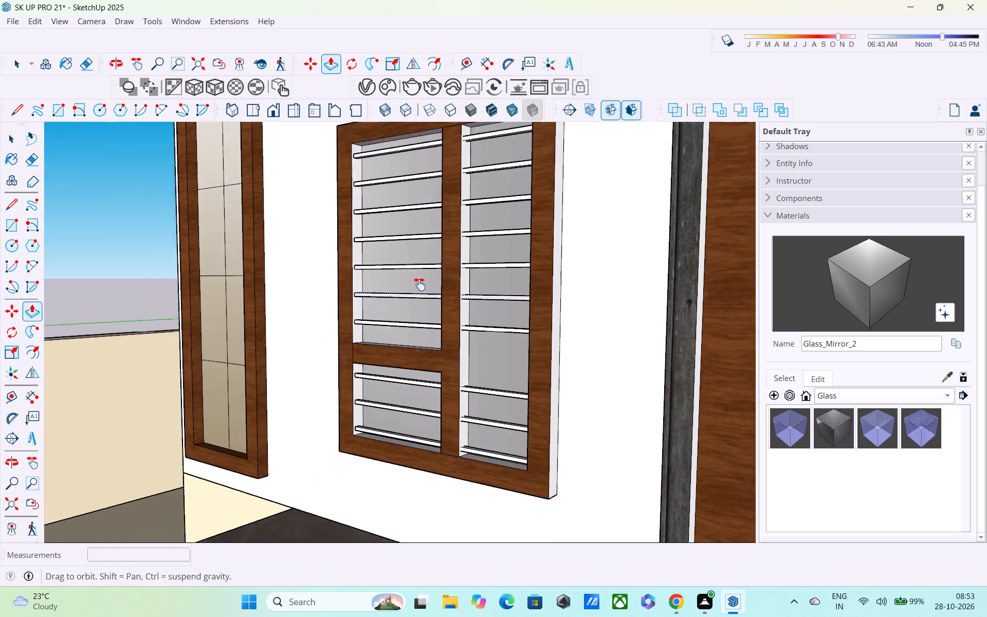
pyautogui.keyDown('shift'); pyautogui.moveTo(419, 284); pyautogui.dragTo(421, 260, button='middle'); pyautogui.keyUp('shift')
pyautogui.scroll(3, 471, 314)
pyautogui.scroll(-1, 474, 331)
pyautogui.moveTo(493, 347); pyautogui.dragTo(542, 350, button='middle')
pyautogui.moveTo(408, 410); pyautogui.dragTo(401, 409, button='middle')
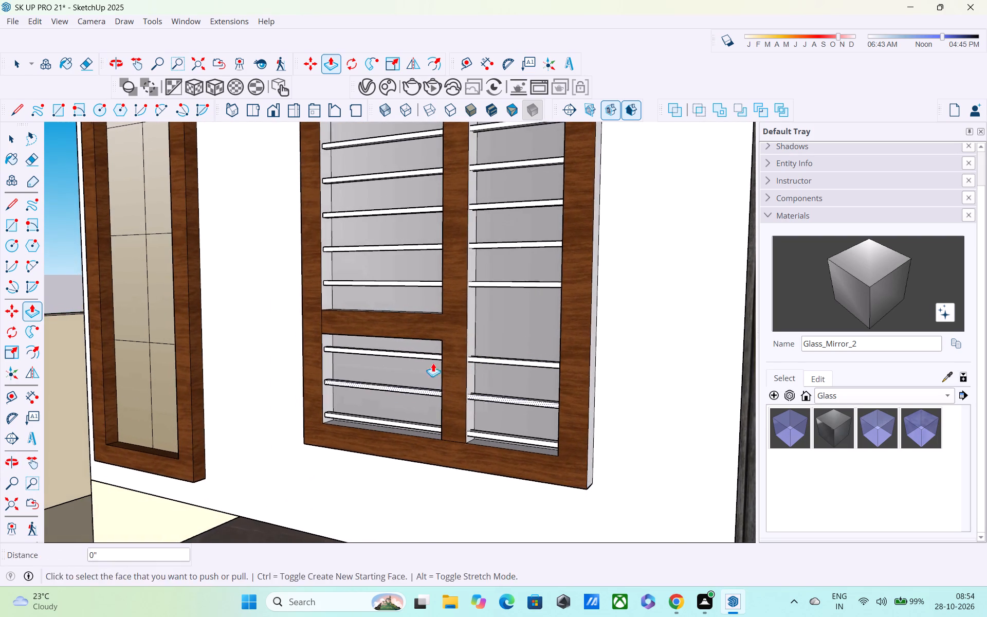
pyautogui.moveTo(500, 324); pyautogui.dragTo(411, 317, button='middle')
pyautogui.scroll(3, 522, 331)
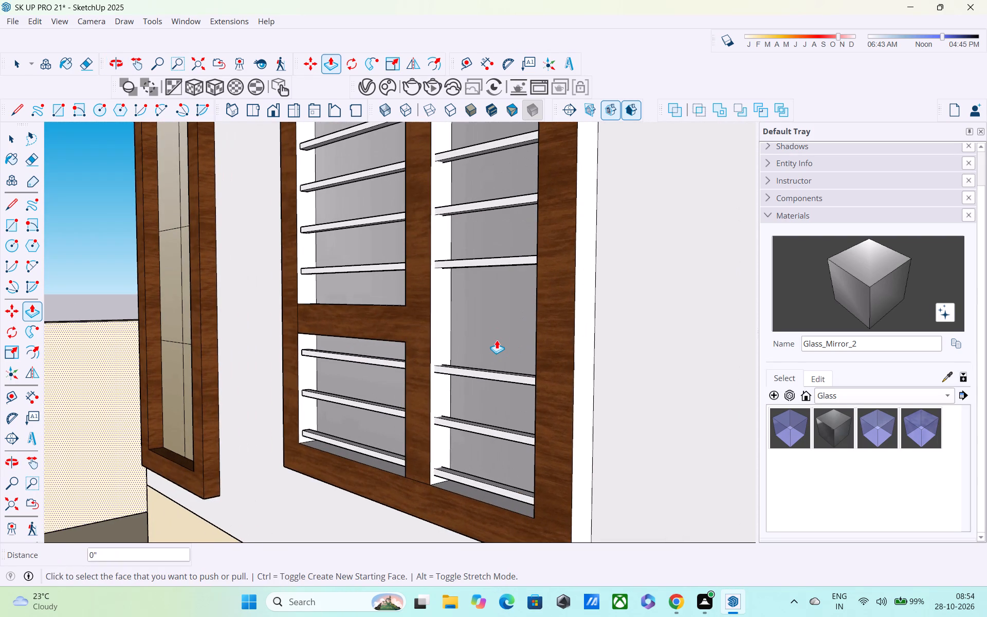
pyautogui.press('r')
pyautogui.scroll(1, 461, 320)
pyautogui.press('space')
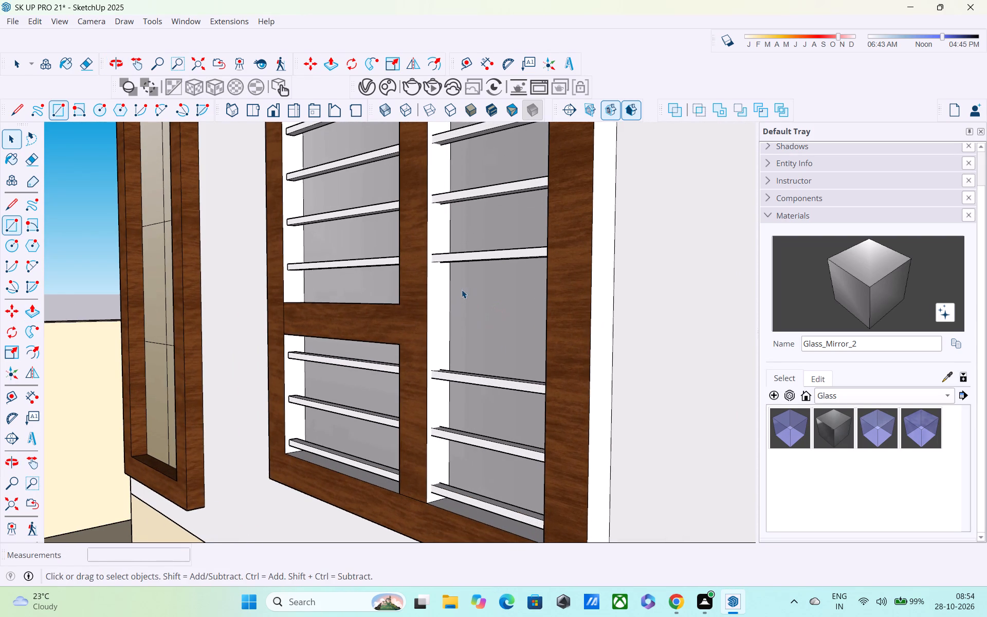
pyautogui.click(460, 258)
pyautogui.press('r')
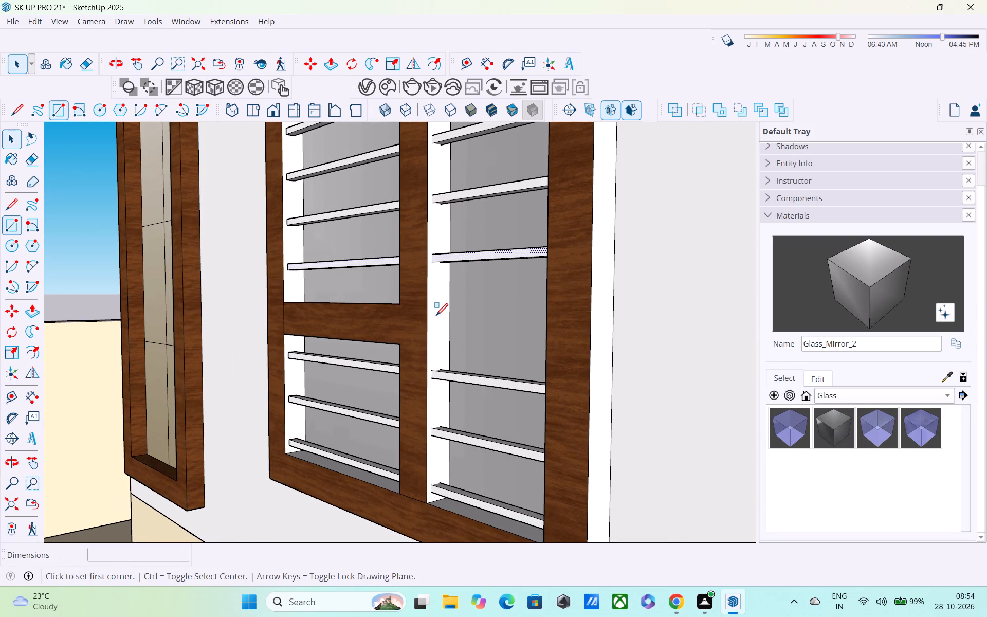
pyautogui.click(434, 315)
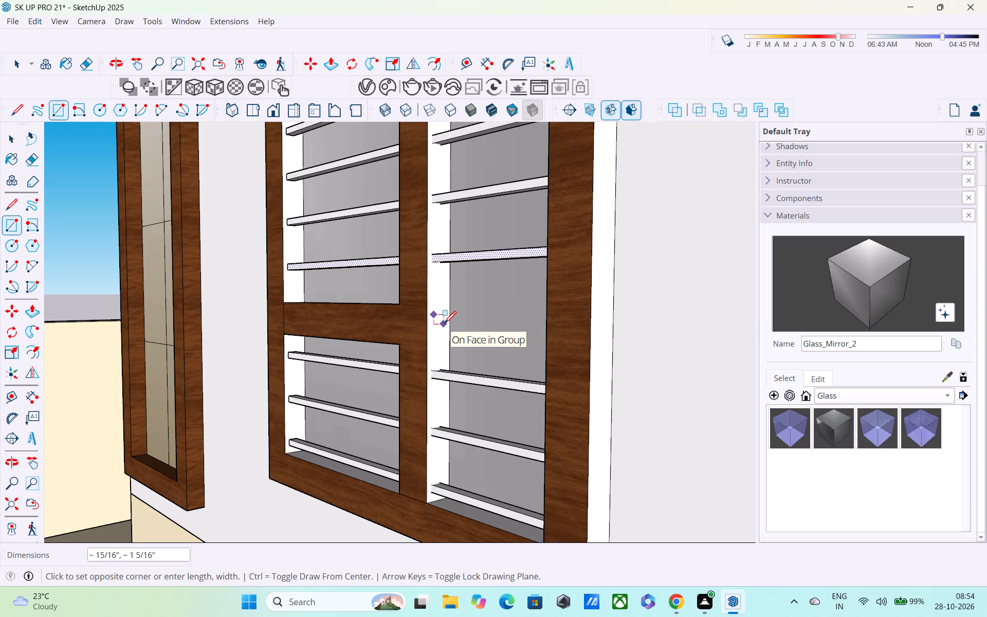
pyautogui.click(444, 324)
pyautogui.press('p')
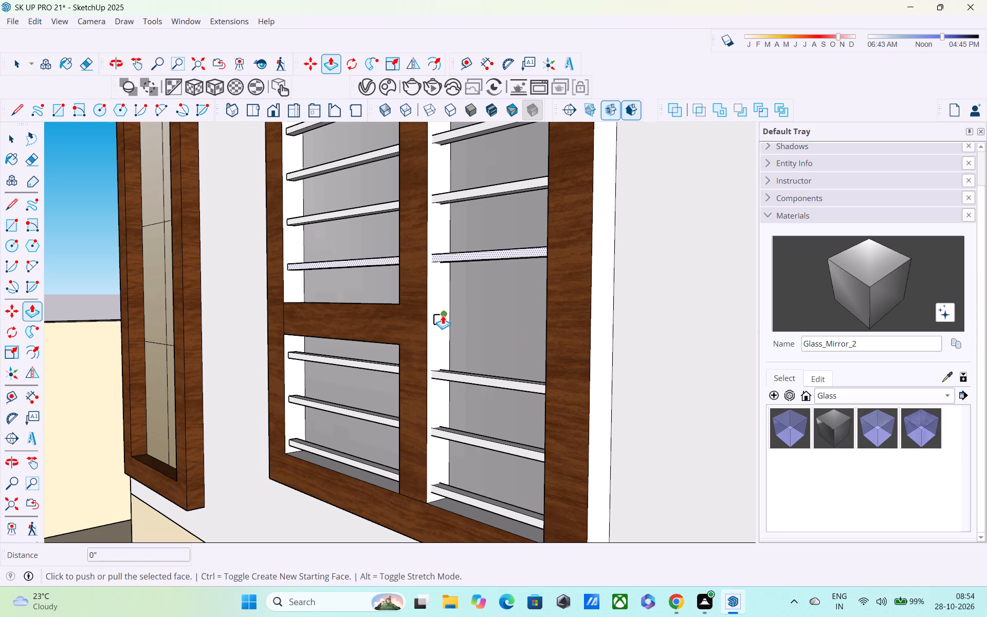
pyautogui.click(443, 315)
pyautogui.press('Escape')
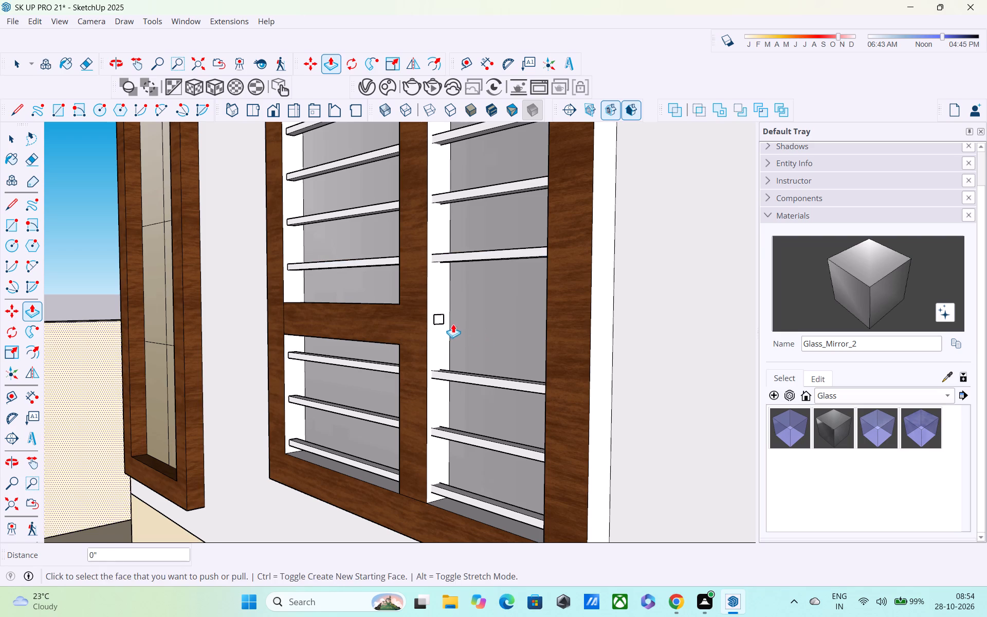
# Push/Pull the small rectangle about 1' 1 13/16" across the tall pane to form the missing bar.
pyautogui.scroll(4, 451, 323)
pyautogui.press('space')
pyautogui.click(440, 319)
pyautogui.click(431, 318)
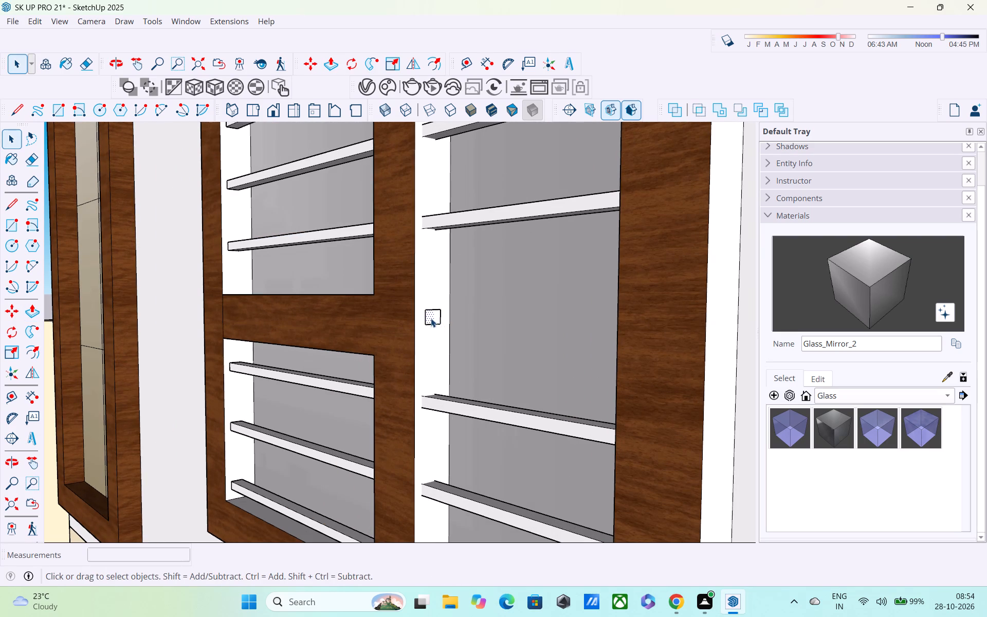
pyautogui.press('p')
pyautogui.click(434, 309)
pyautogui.scroll(-1, 538, 340)
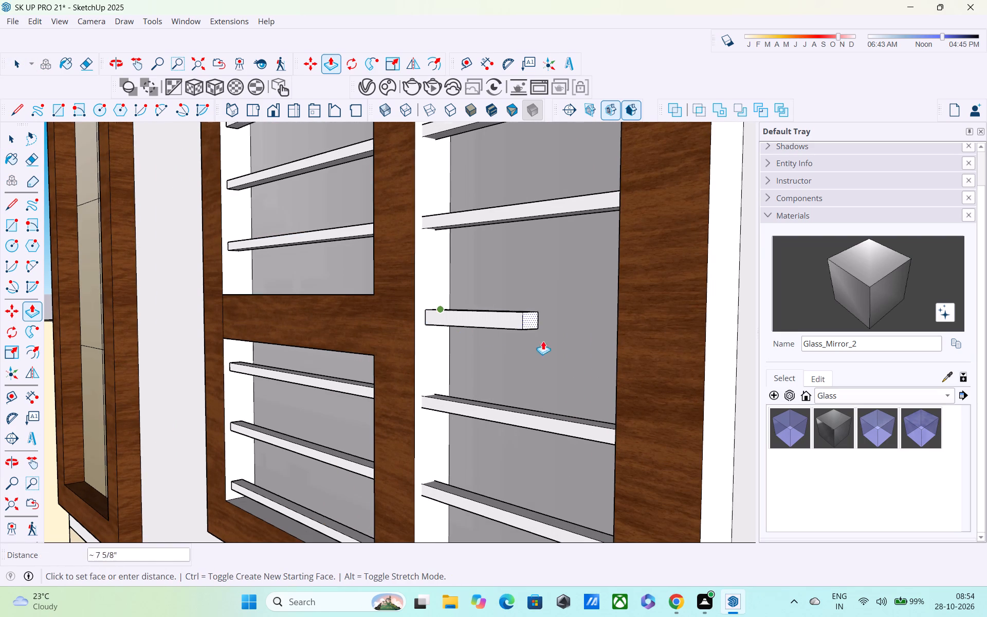
pyautogui.moveTo(560, 343); pyautogui.dragTo(741, 333, button='middle')
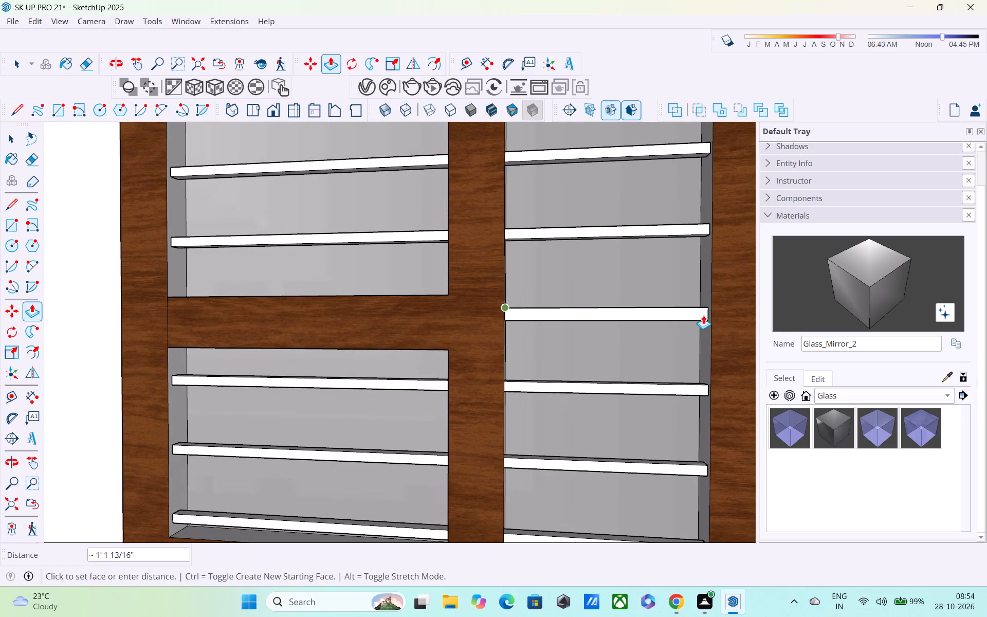
pyautogui.click(704, 316)
pyautogui.scroll(-5, 701, 334)
pyautogui.scroll(-6, 644, 371)
pyautogui.press('space')
# Examine the house front around the pergola, entrance steps and barred window.
pyautogui.scroll(-6, 588, 413)
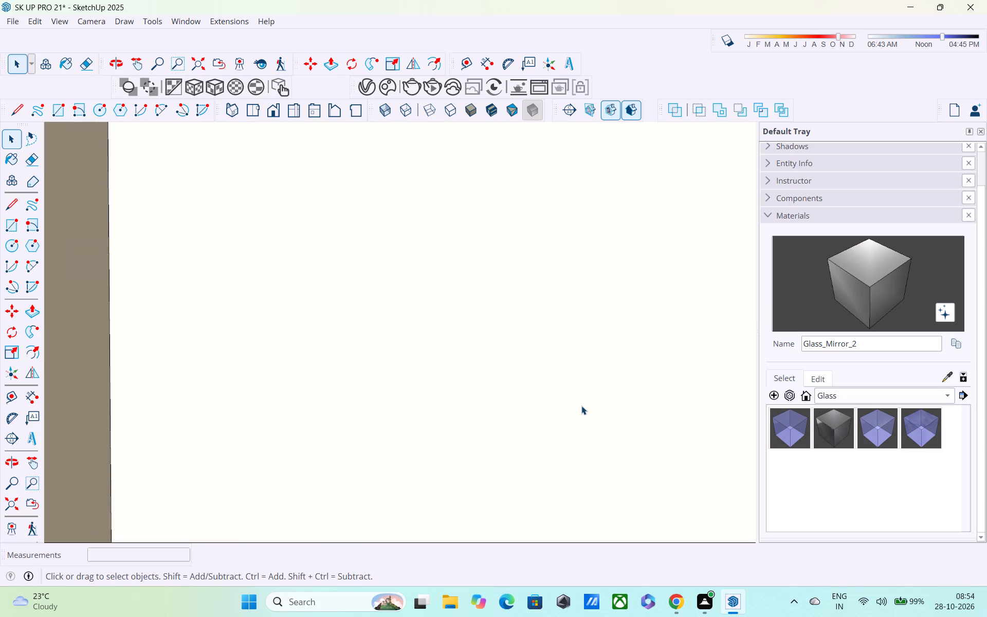
pyautogui.scroll(-4, 578, 395)
pyautogui.click(18, 504)
pyautogui.scroll(-1, 495, 399)
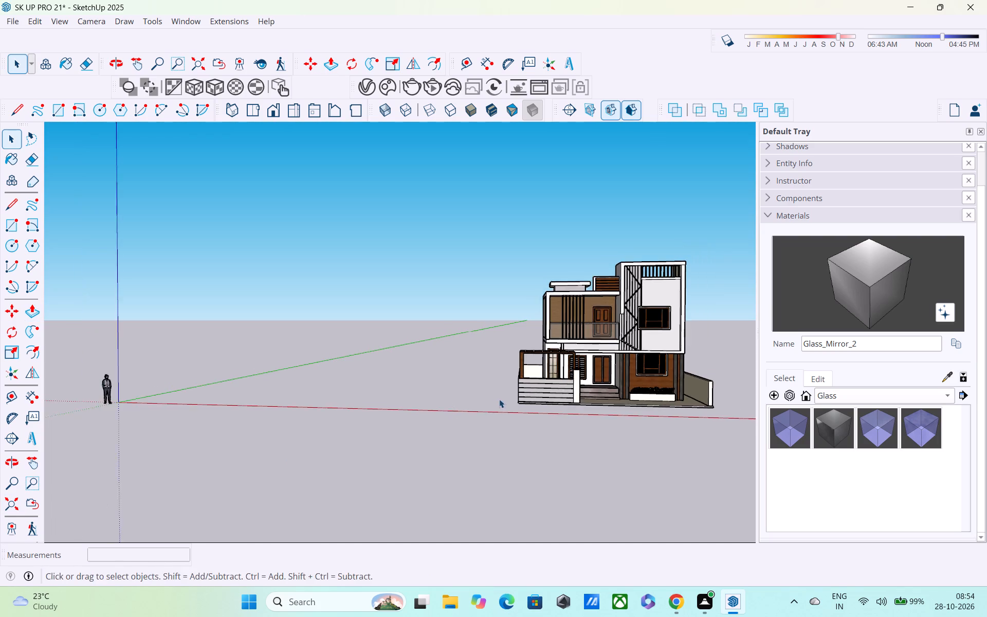
pyautogui.moveTo(499, 401); pyautogui.dragTo(333, 423, button='middle')
pyautogui.scroll(9, 622, 393)
pyautogui.moveTo(579, 394); pyautogui.dragTo(579, 317, button='middle')
pyautogui.scroll(-3, 579, 319)
pyautogui.moveTo(579, 347); pyautogui.dragTo(533, 345, button='middle')
pyautogui.scroll(7, 532, 348)
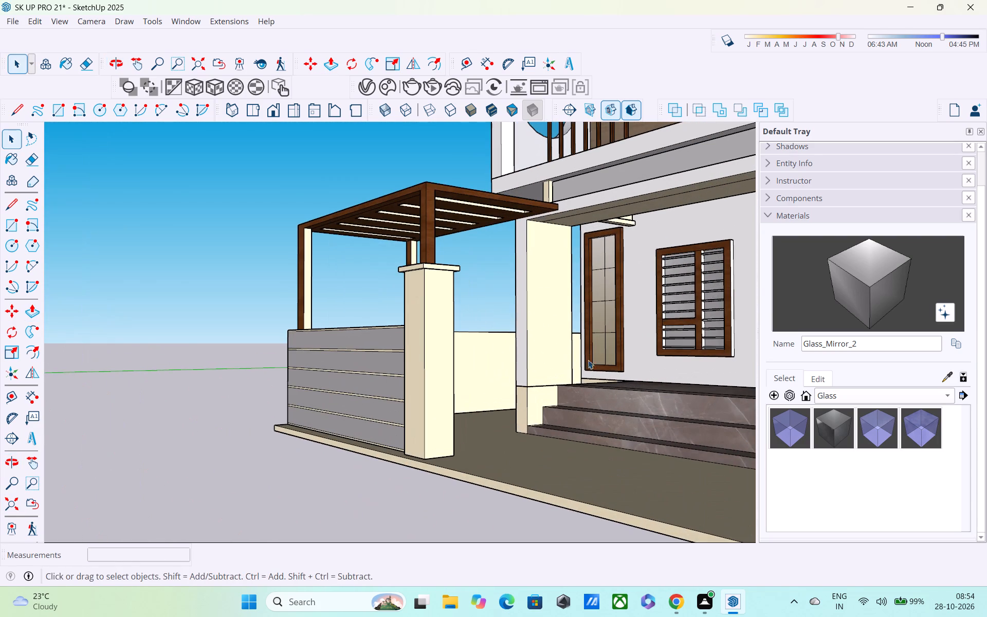
pyautogui.moveTo(586, 306); pyautogui.dragTo(600, 335, button='middle')
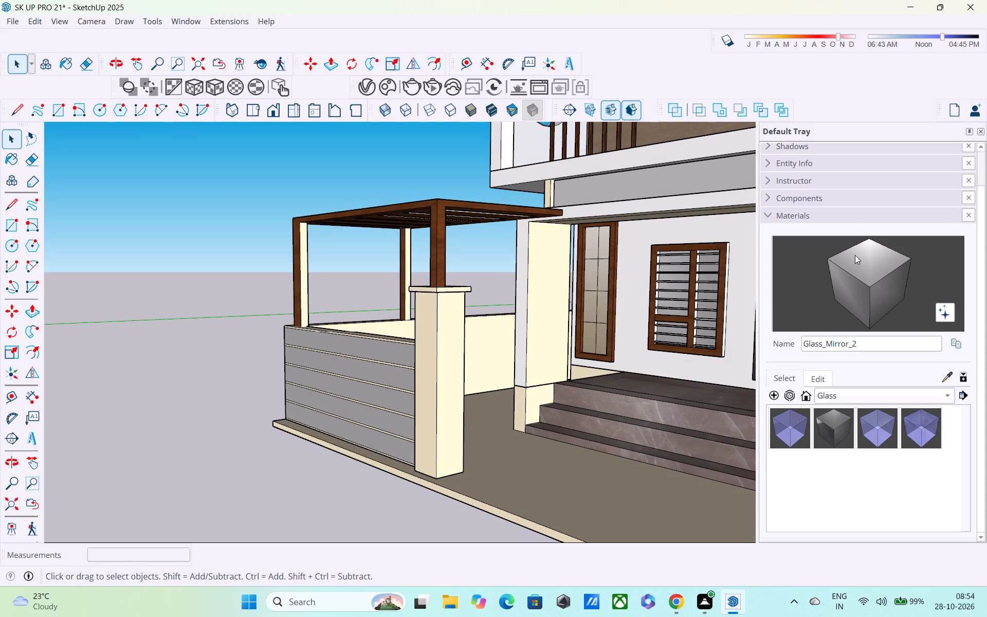
# Sample the white M00_Soft_Cloud material from the upper facade and paint the entrance column's cream face and base with it.
pyautogui.click(855, 268)
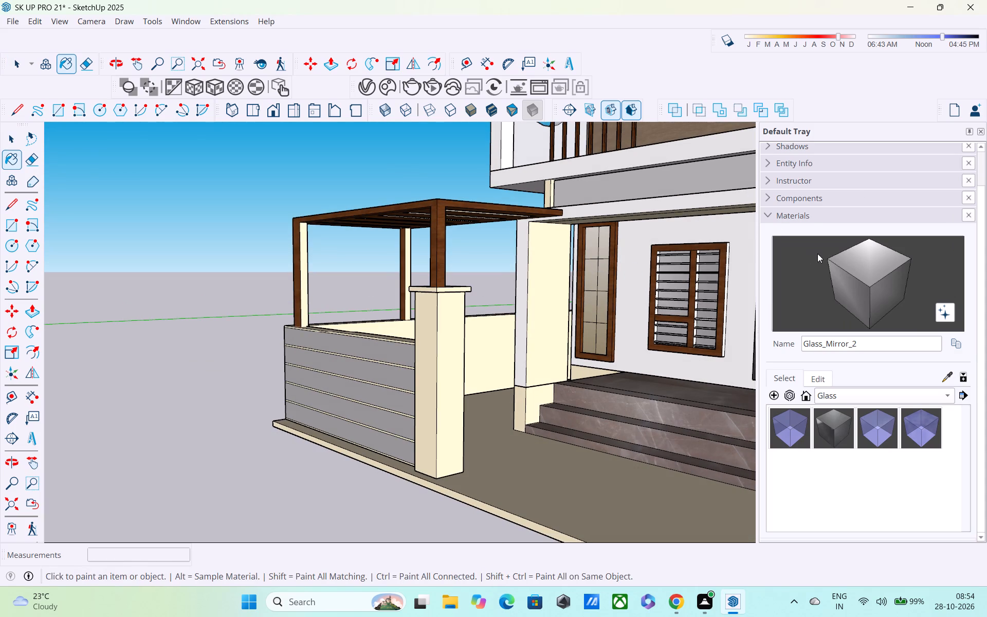
pyautogui.press('space')
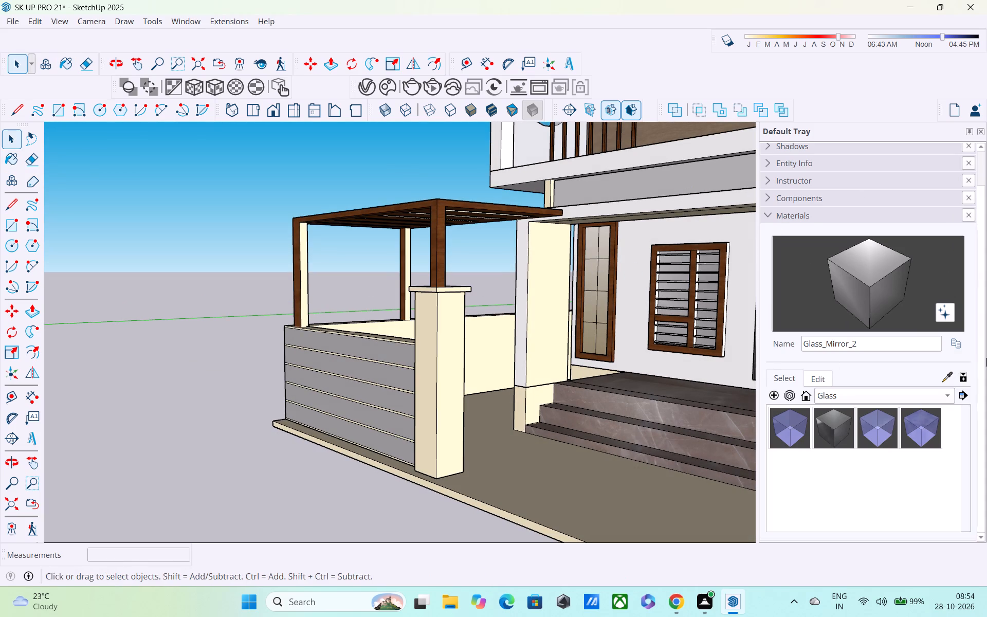
pyautogui.click(942, 377)
pyautogui.click(680, 148)
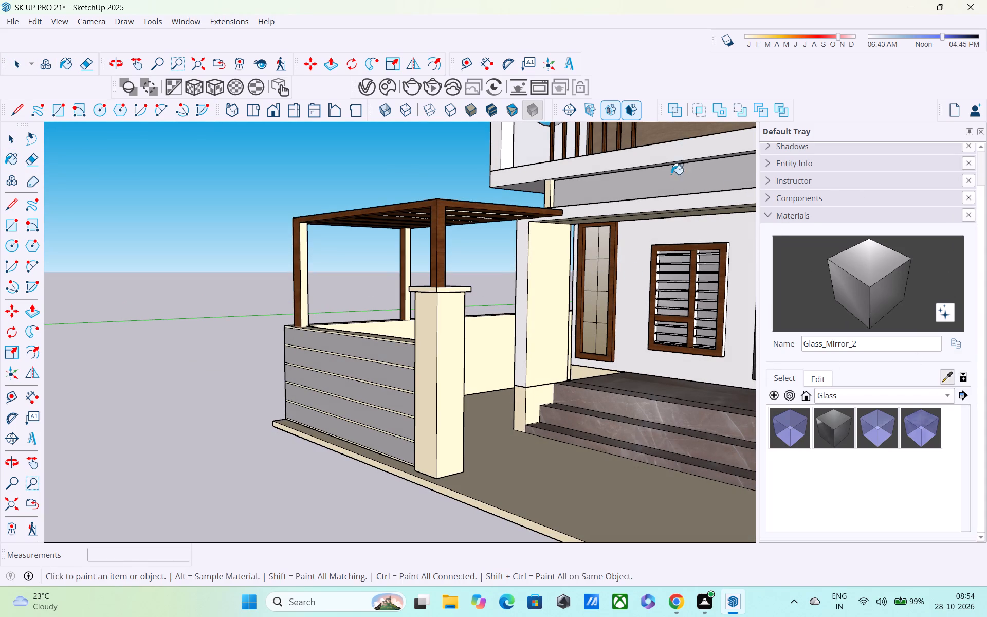
pyautogui.click(545, 291)
pyautogui.click(537, 401)
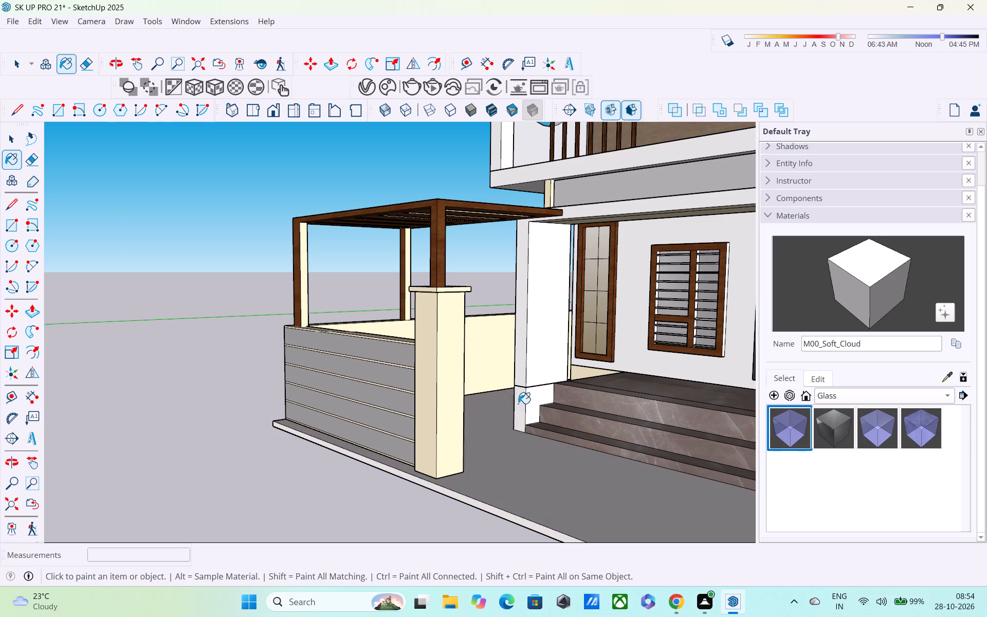
# Paint the wall base around the corner below the tall window beside the pergola with M00_Soft_Cloud.
pyautogui.scroll(-2, 532, 379)
pyautogui.moveTo(532, 379); pyautogui.dragTo(688, 408, button='middle')
pyautogui.scroll(-4, 663, 384)
pyautogui.moveTo(588, 379); pyautogui.dragTo(591, 383, button='middle')
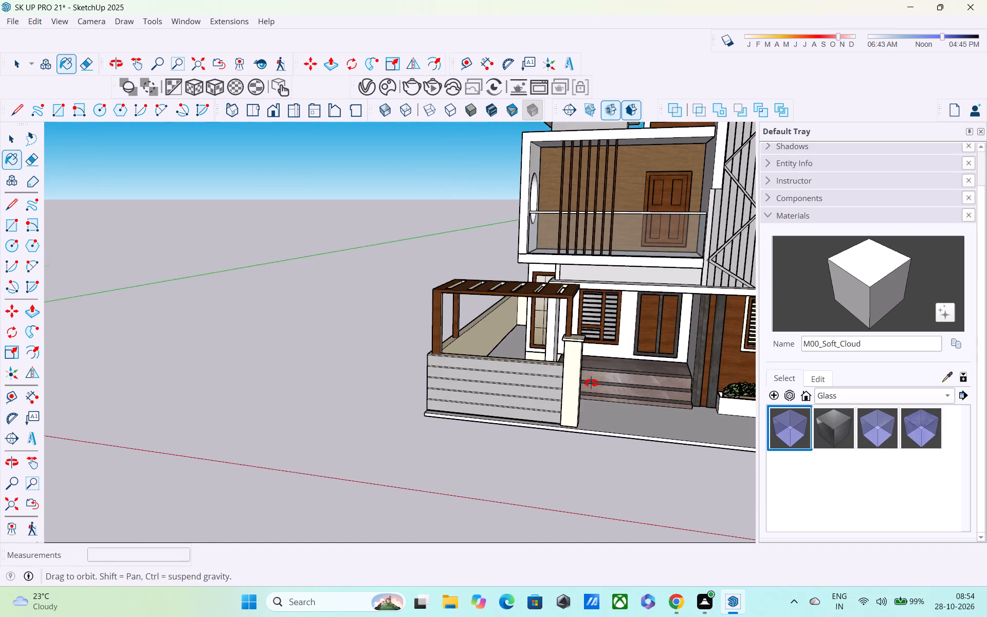
pyautogui.moveTo(591, 383); pyautogui.dragTo(707, 409, button='middle')
pyautogui.scroll(5, 451, 373)
pyautogui.click(496, 325)
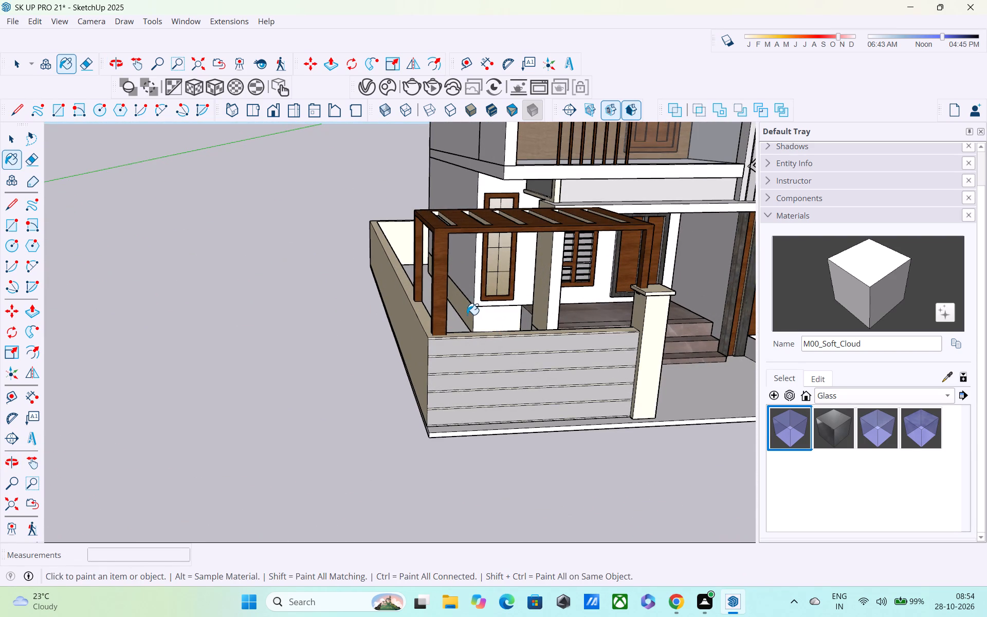
pyautogui.click(467, 315)
# Paint the two wall base strips meeting at the house's rear corner, behind the boundary wall, with M00_Soft_Cloud.
pyautogui.moveTo(471, 319); pyautogui.dragTo(262, 267, button='middle')
pyautogui.scroll(-5, 309, 280)
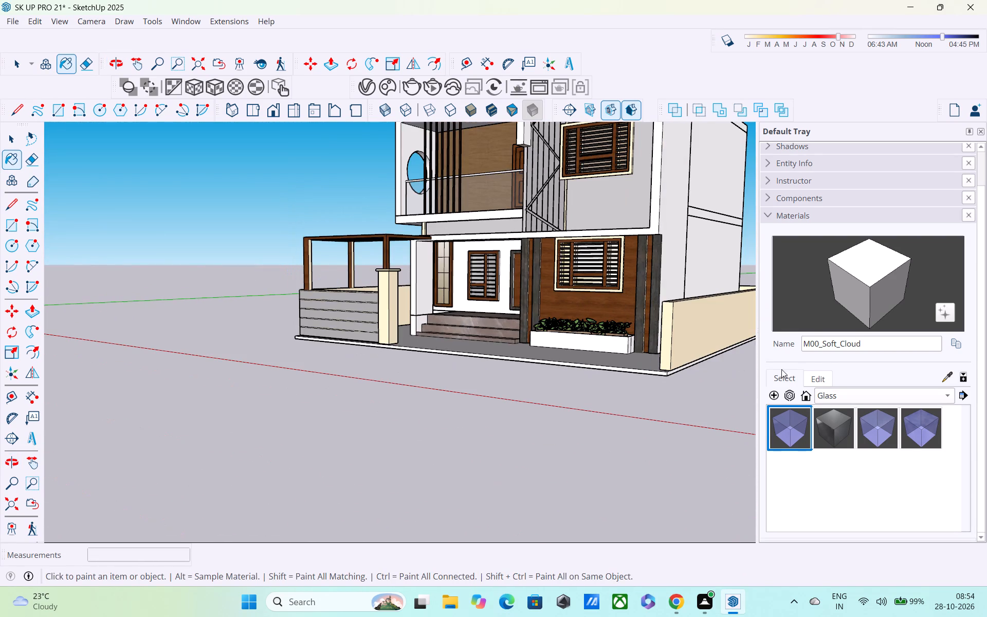
pyautogui.scroll(1, 811, 368)
pyautogui.moveTo(787, 366); pyautogui.dragTo(600, 365, button='middle')
pyautogui.scroll(-1, 663, 306)
pyautogui.moveTo(663, 306); pyautogui.dragTo(161, 287, button='middle')
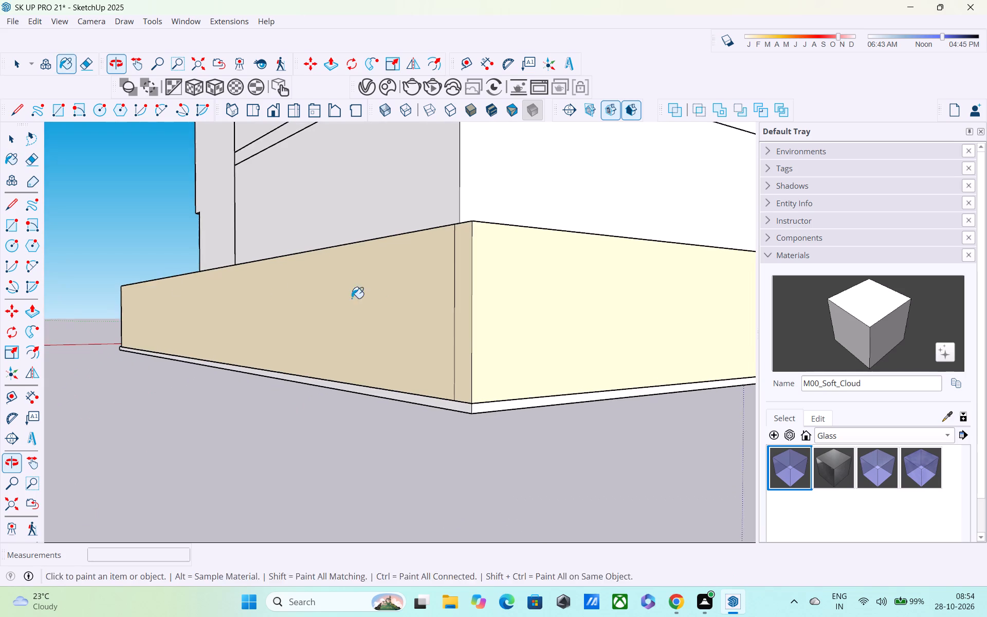
pyautogui.moveTo(377, 298); pyautogui.dragTo(331, 450, button='middle')
pyautogui.scroll(3, 437, 412)
pyautogui.click(449, 405)
pyautogui.click(416, 398)
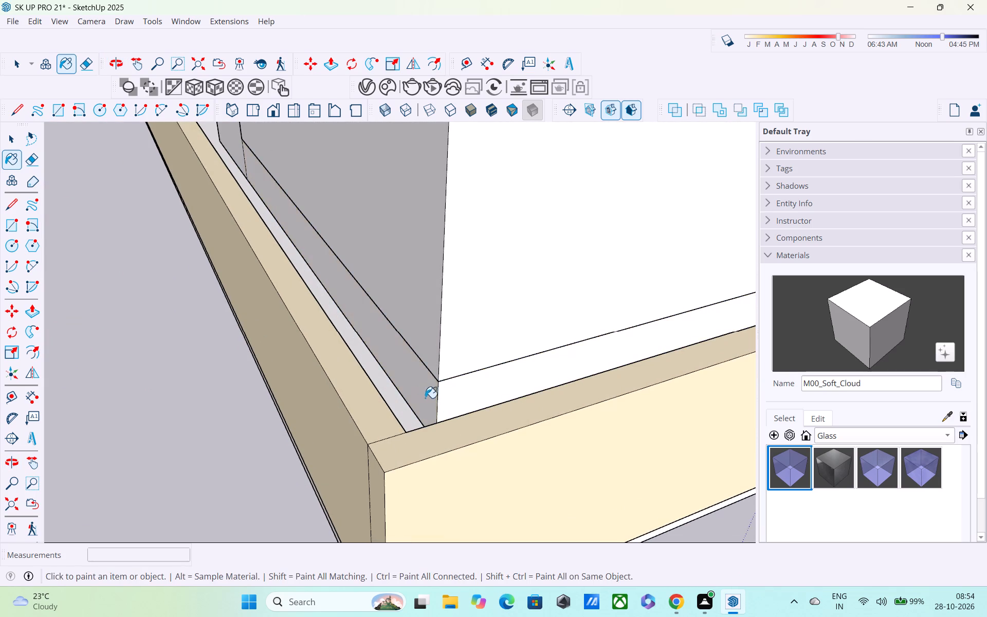
# Examine the house's rear, sides and front for exterior surfaces that still need the white material.
pyautogui.moveTo(439, 406); pyautogui.dragTo(186, 372, button='middle')
pyautogui.scroll(-5, 382, 378)
pyautogui.scroll(-5, 634, 344)
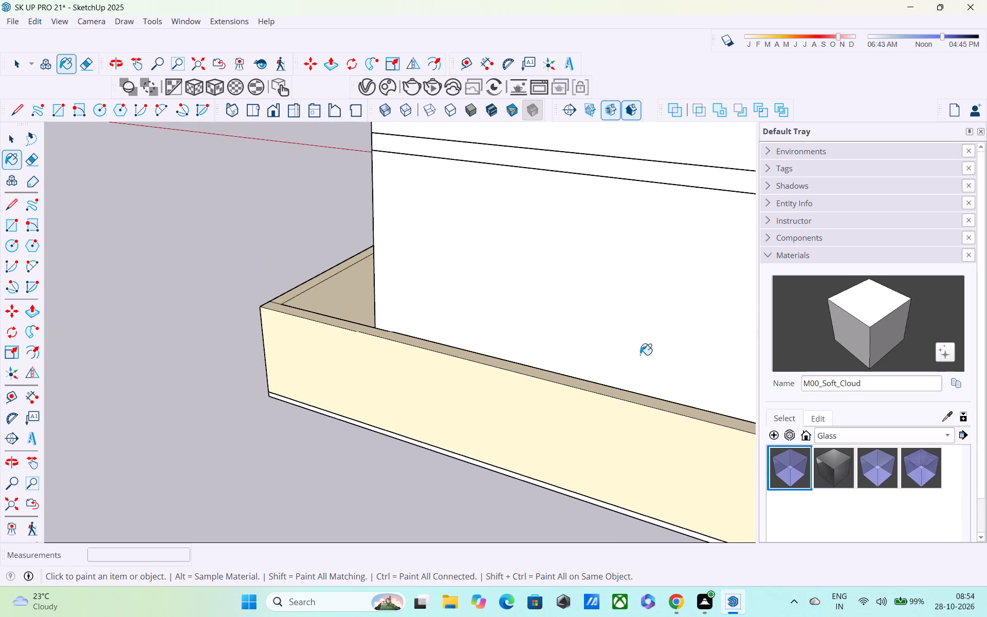
pyautogui.keyDown('shift'); pyautogui.moveTo(639, 354); pyautogui.dragTo(420, 250, button='middle'); pyautogui.keyUp('shift')
pyautogui.scroll(1, 419, 249)
pyautogui.moveTo(679, 247); pyautogui.dragTo(663, 438, button='middle')
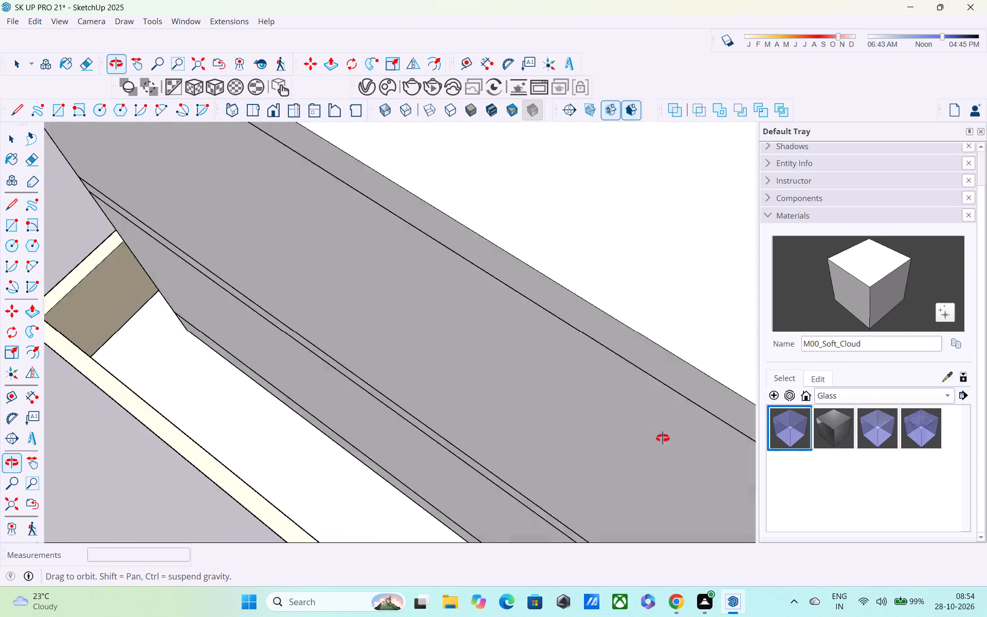
pyautogui.moveTo(663, 438); pyautogui.dragTo(900, 325, button='middle')
pyautogui.scroll(-1, 858, 382)
pyautogui.scroll(1, 858, 322)
pyautogui.moveTo(437, 308); pyautogui.dragTo(870, 200, button='middle')
pyautogui.scroll(-1, 126, 309)
pyautogui.moveTo(505, 407); pyautogui.dragTo(735, 395, button='middle')
pyautogui.moveTo(76, 284); pyautogui.dragTo(146, 340, button='middle')
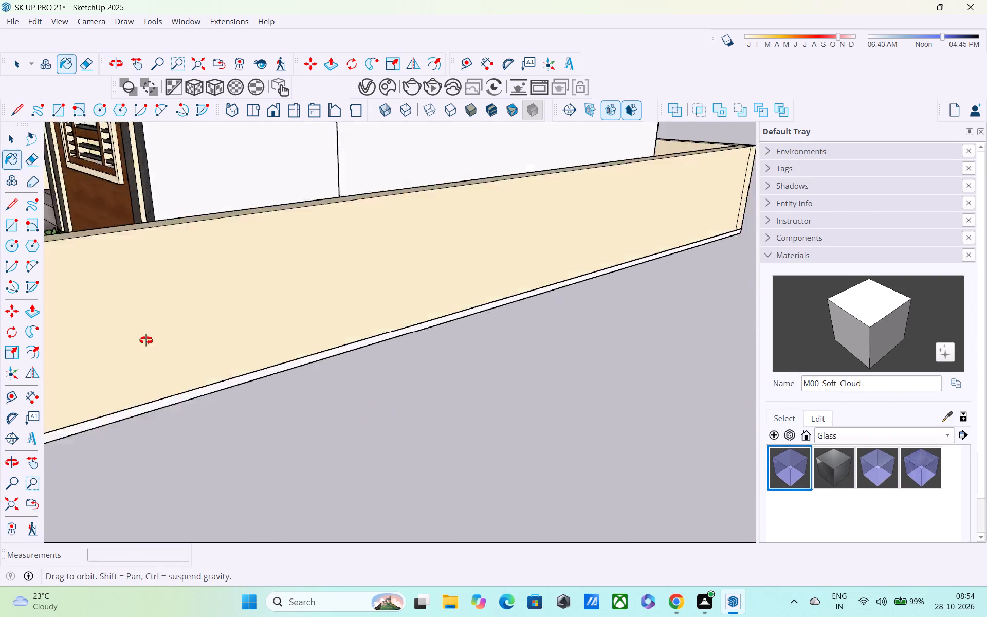
pyautogui.moveTo(146, 340); pyautogui.dragTo(525, 321, button='middle')
pyautogui.scroll(-4, 485, 311)
pyautogui.moveTo(488, 377); pyautogui.dragTo(440, 233, button='middle')
pyautogui.scroll(1, 439, 231)
pyautogui.scroll(-4, 432, 234)
pyautogui.scroll(1, 486, 302)
pyautogui.keyDown('shift'); pyautogui.moveTo(489, 316); pyautogui.dragTo(381, 350, button='middle'); pyautogui.keyUp('shift')
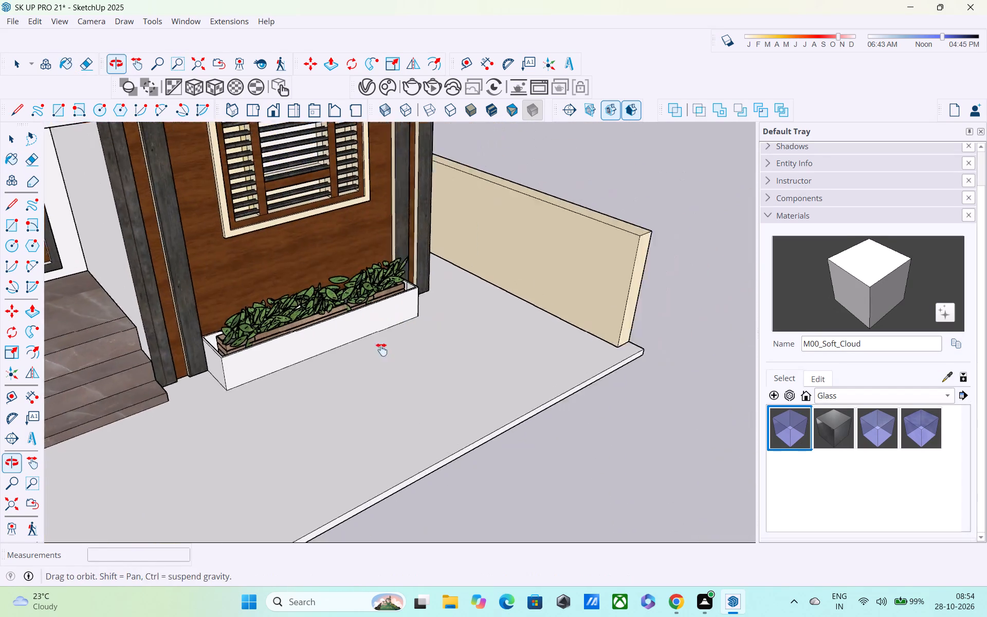
pyautogui.keyDown('shift'); pyautogui.moveTo(381, 350); pyautogui.dragTo(323, 334, button='middle'); pyautogui.keyUp('shift')
pyautogui.scroll(-4, 316, 325)
pyautogui.keyDown('shift'); pyautogui.moveTo(484, 279); pyautogui.dragTo(671, 377, button='middle'); pyautogui.keyUp('shift')
pyautogui.scroll(1, 553, 346)
pyautogui.scroll(-4, 552, 344)
pyautogui.moveTo(458, 336); pyautogui.dragTo(424, 287, button='middle')
pyautogui.scroll(1, 424, 287)
pyautogui.scroll(-2, 422, 283)
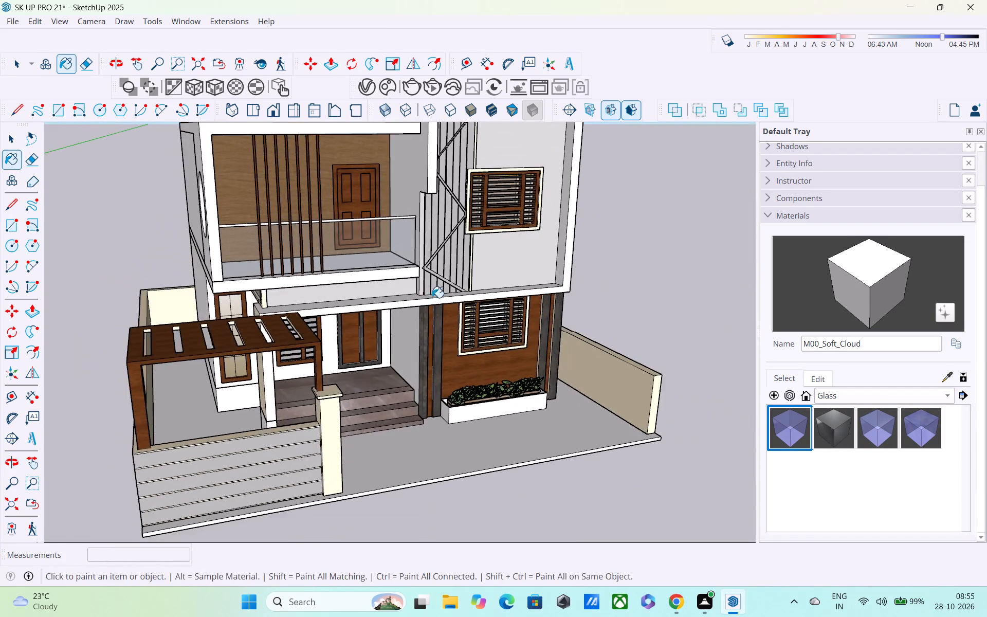
pyautogui.moveTo(437, 304); pyautogui.dragTo(386, 194, button='middle')
pyautogui.scroll(1, 386, 194)
pyautogui.scroll(-4, 388, 202)
pyautogui.moveTo(473, 262); pyautogui.dragTo(352, 266, button='middle')
pyautogui.scroll(1, 352, 266)
pyautogui.scroll(-4, 368, 280)
pyautogui.keyDown('shift'); pyautogui.moveTo(406, 291); pyautogui.dragTo(416, 321, button='middle'); pyautogui.keyUp('shift')
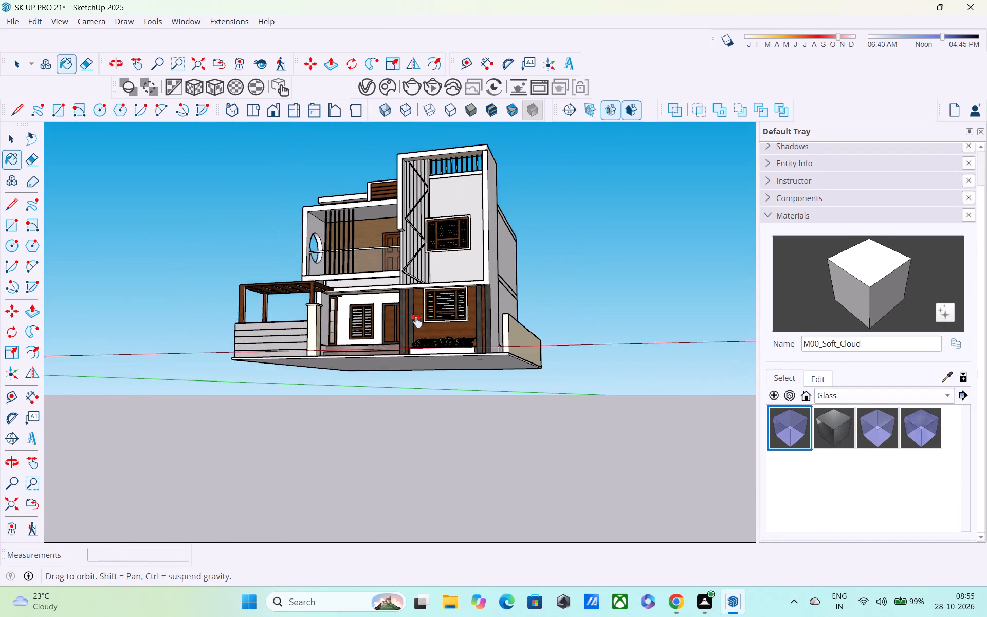
pyautogui.keyDown('shift'); pyautogui.moveTo(416, 321); pyautogui.dragTo(452, 414, button='middle'); pyautogui.keyUp('shift')
pyautogui.scroll(4, 543, 331)
pyautogui.moveTo(424, 351); pyautogui.dragTo(357, 299, button='middle')
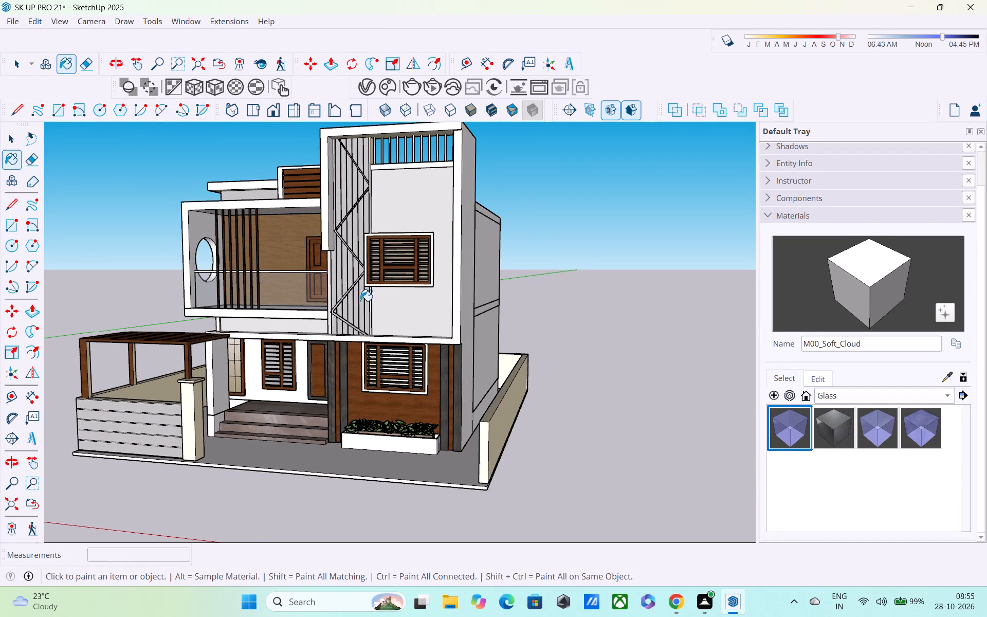
pyautogui.scroll(1, 493, 292)
pyautogui.moveTo(489, 293); pyautogui.dragTo(356, 283, button='middle')
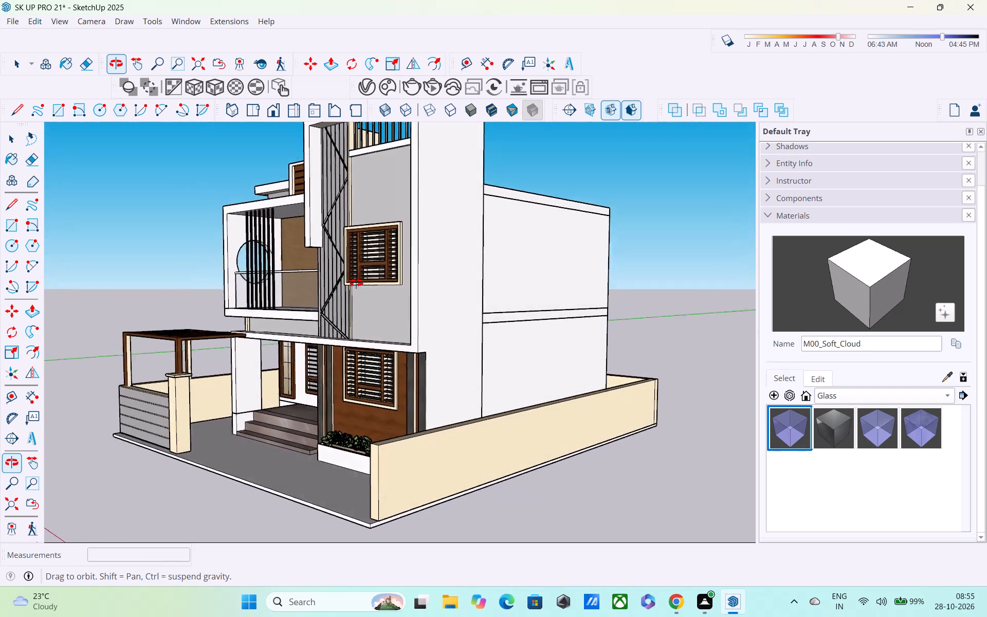
# Paint the roof parapet around the barred opening with M00_Soft_Cloud on its inner faces, one end face and top.
pyautogui.moveTo(356, 283); pyautogui.dragTo(370, 250, button='middle')
pyautogui.scroll(1, 370, 250)
pyautogui.moveTo(378, 237); pyautogui.dragTo(178, 307, button='middle')
pyautogui.keyDown('shift'); pyautogui.moveTo(459, 135); pyautogui.dragTo(441, 193, button='middle'); pyautogui.keyUp('shift')
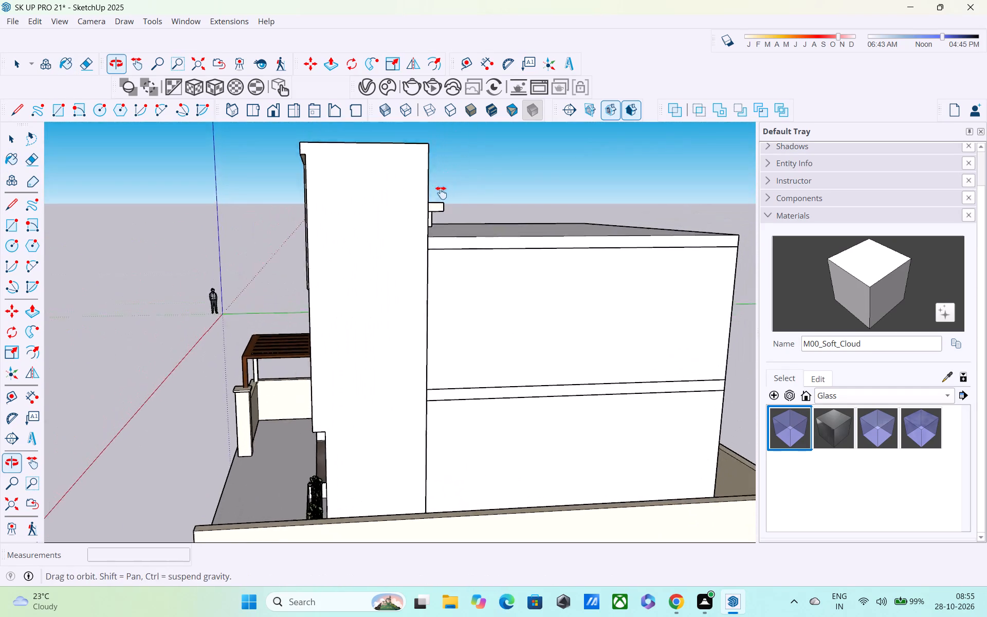
pyautogui.keyDown('shift'); pyautogui.moveTo(441, 193); pyautogui.dragTo(402, 241, button='middle'); pyautogui.keyUp('shift')
pyautogui.scroll(1, 414, 222)
pyautogui.moveTo(411, 224); pyautogui.dragTo(287, 212, button='middle')
pyautogui.scroll(3, 336, 212)
pyautogui.click(336, 212)
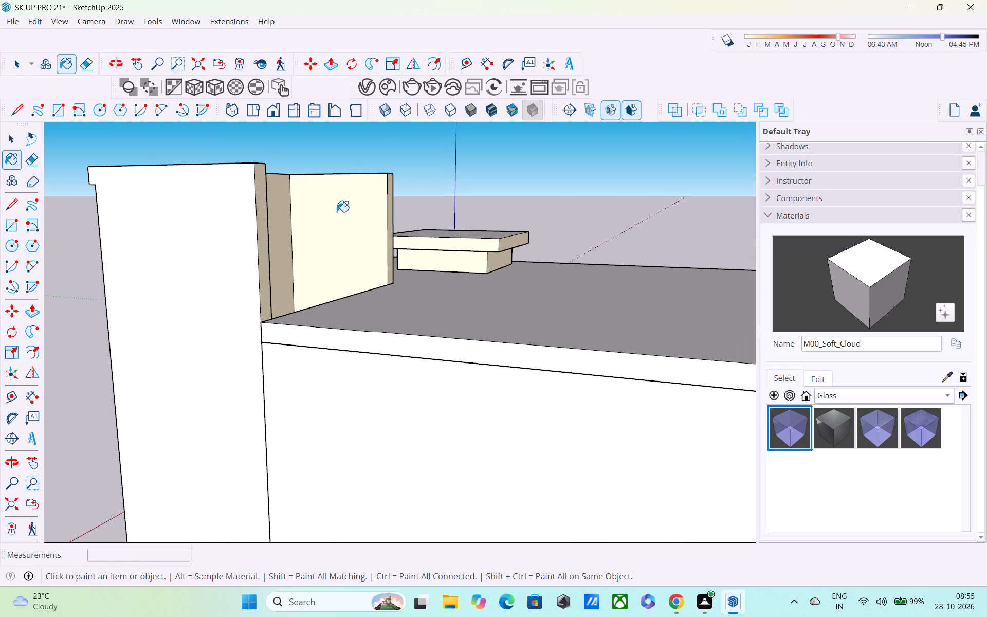
pyautogui.click(279, 219)
pyautogui.moveTo(307, 247); pyautogui.dragTo(194, 281, button='middle')
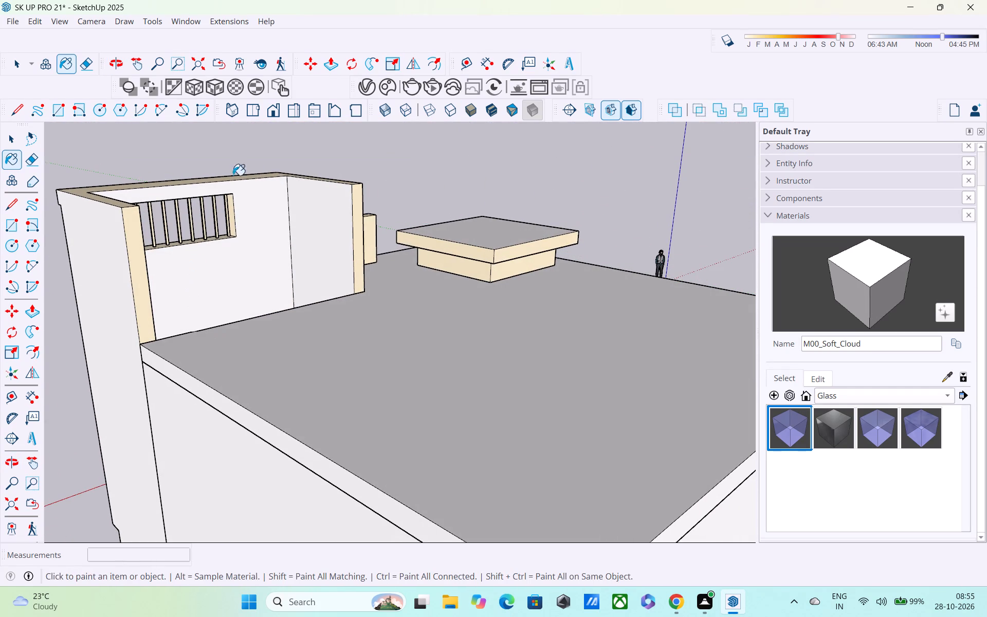
pyautogui.click(136, 256)
pyautogui.moveTo(147, 244); pyautogui.dragTo(334, 307, button='middle')
pyautogui.moveTo(293, 271); pyautogui.dragTo(424, 363, button='middle')
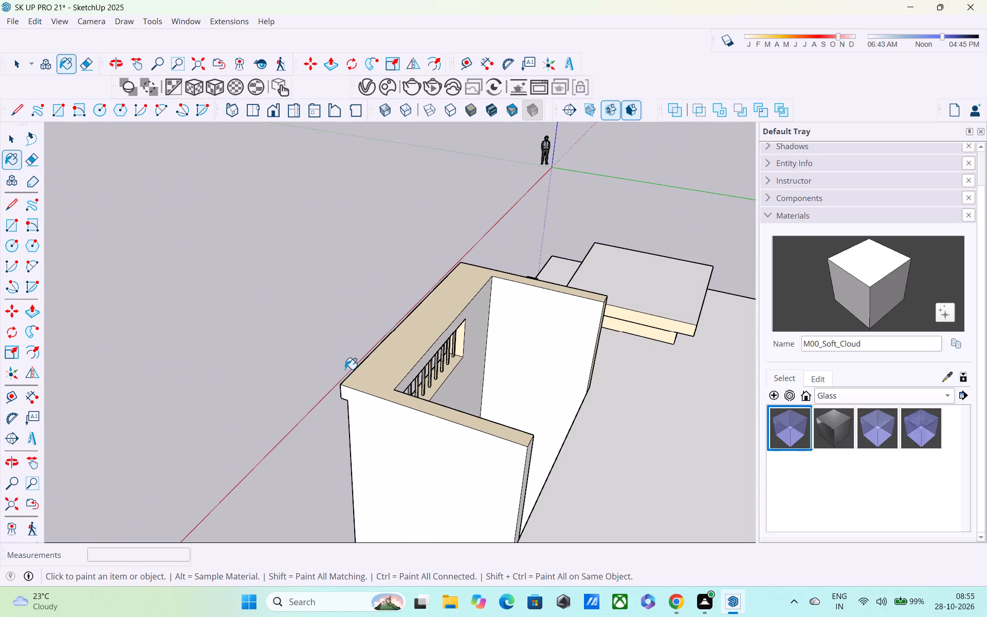
pyautogui.click(366, 384)
# Paint the parapet's other end face and the back of the adjoining low roof panel with M00_Soft_Cloud.
pyautogui.moveTo(744, 208); pyautogui.dragTo(574, 186, button='middle')
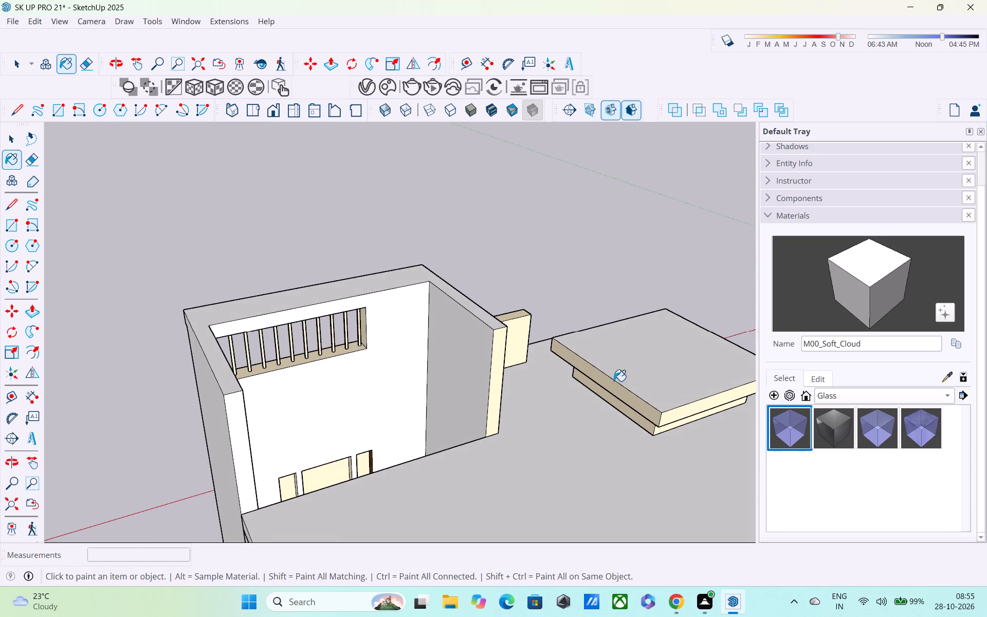
pyautogui.moveTo(563, 358); pyautogui.dragTo(425, 298, button='middle')
pyautogui.click(381, 324)
pyautogui.click(472, 328)
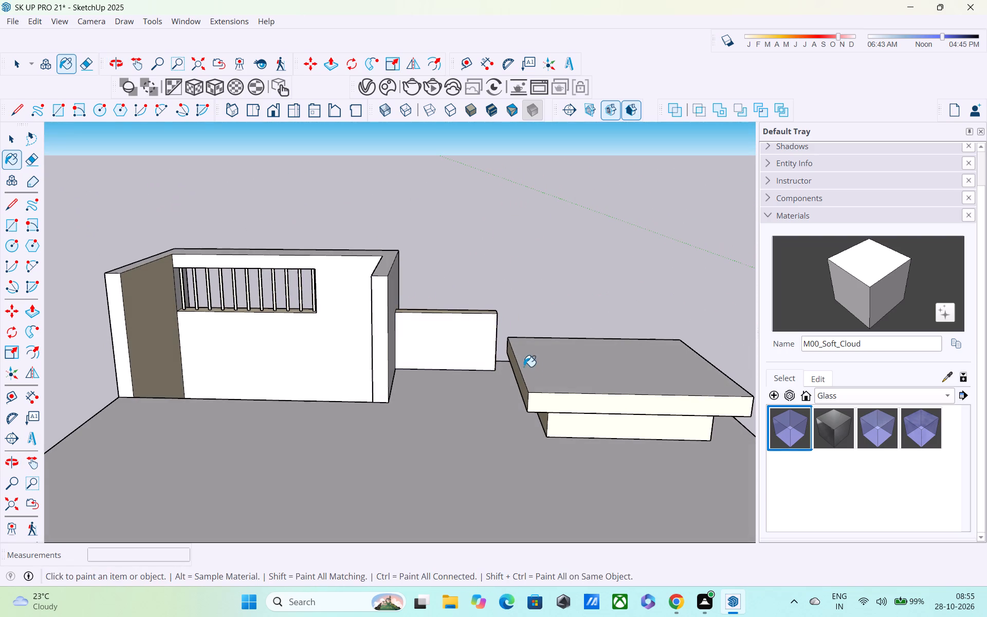
# Paint the two adjoining cream edge faces of the raised roof slab with M00_Soft_Cloud.
pyautogui.moveTo(533, 382); pyautogui.dragTo(640, 369, button='middle')
pyautogui.scroll(3, 620, 367)
pyautogui.click(616, 367)
pyautogui.click(613, 392)
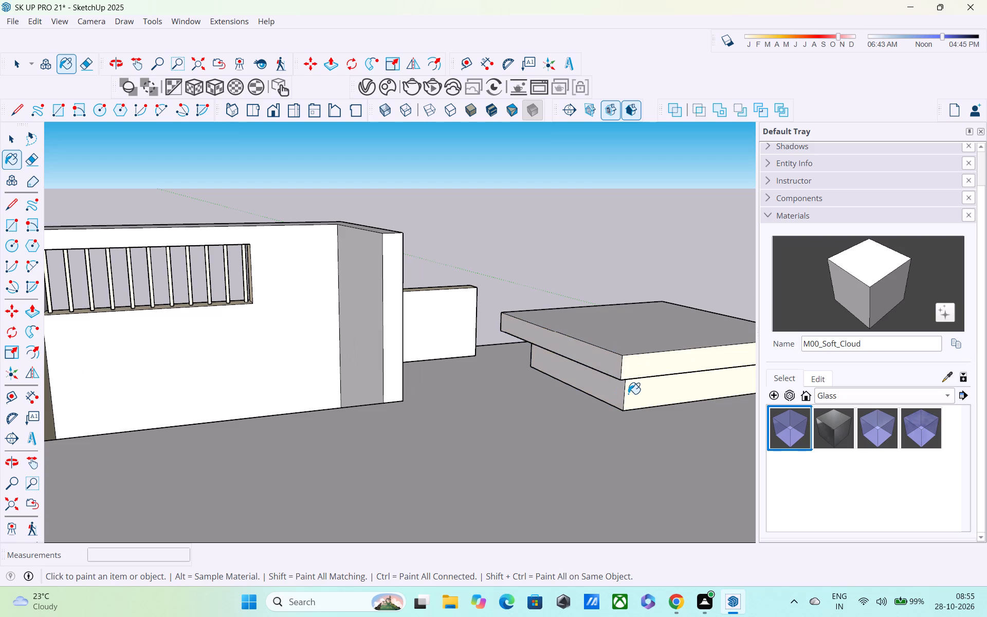
pyautogui.hotkey('ctrl', 'z')
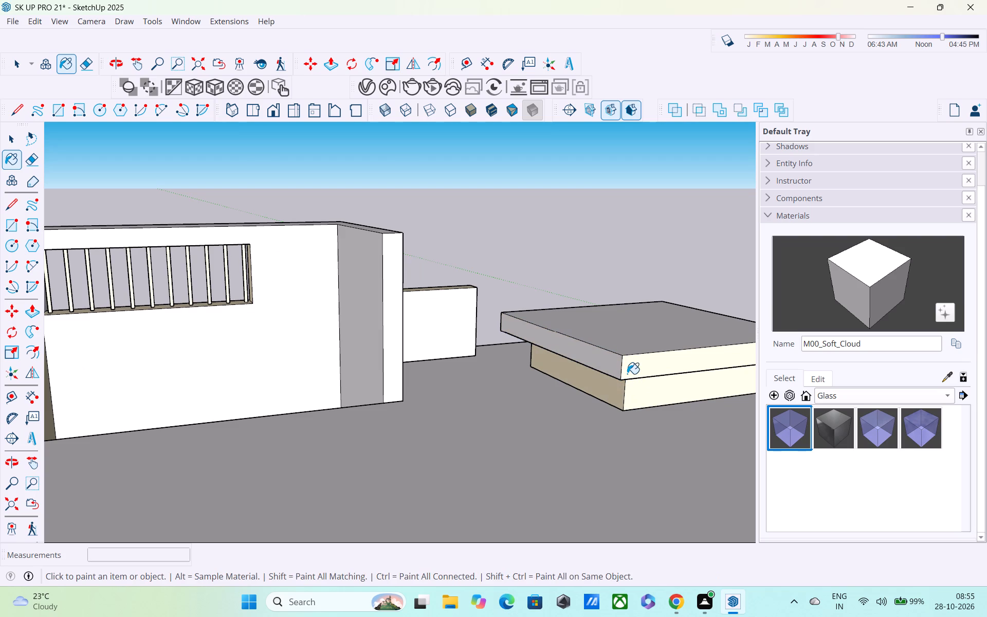
pyautogui.click(627, 369)
# Paint the end face and top of the roof panel with wooden slats using M00_Soft_Cloud.
pyautogui.moveTo(644, 382); pyautogui.dragTo(711, 327, button='middle')
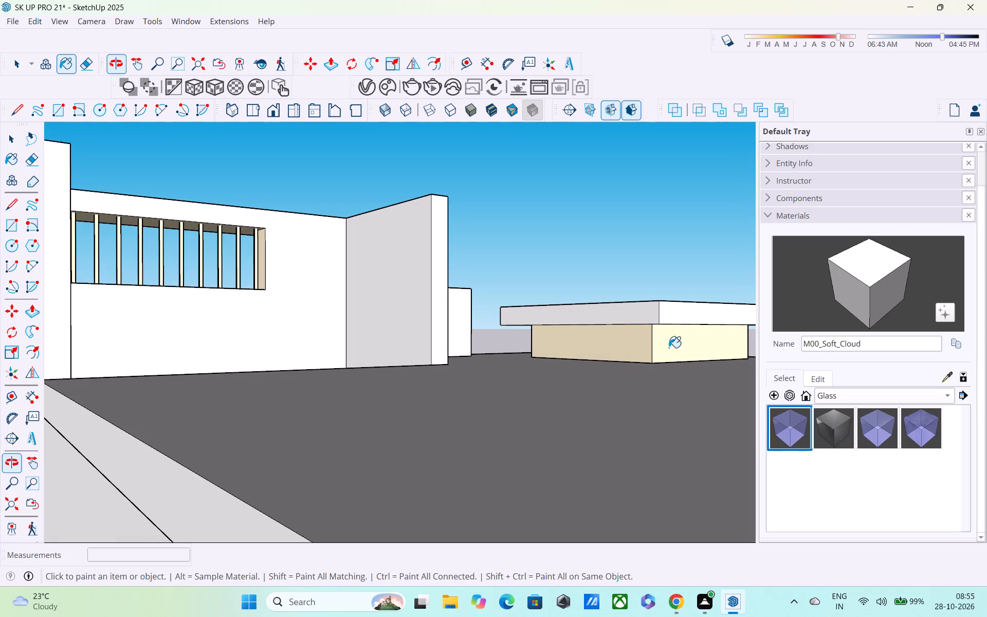
pyautogui.moveTo(627, 350); pyautogui.dragTo(665, 372, button='middle')
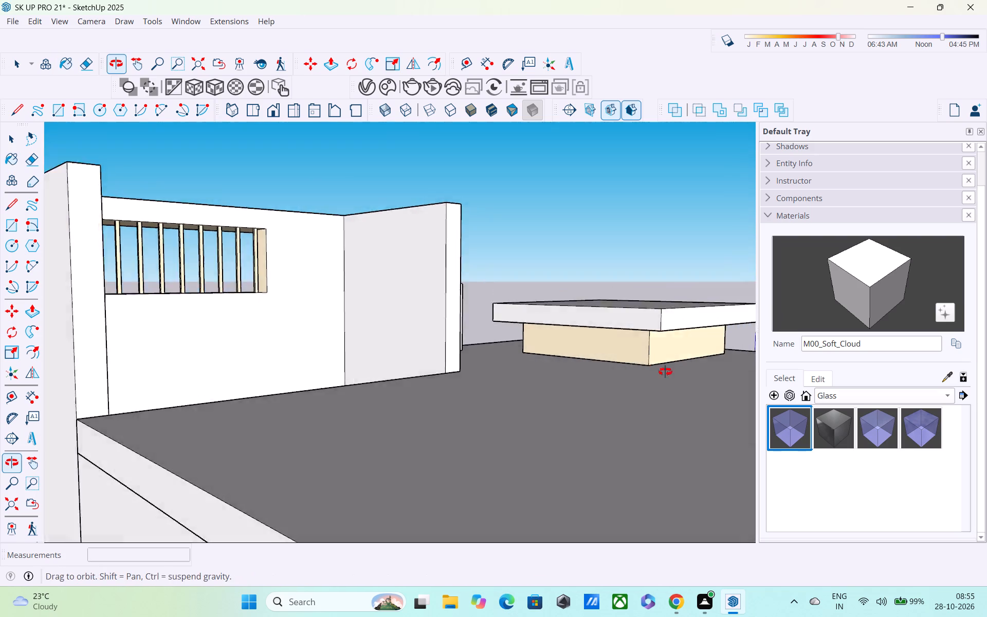
pyautogui.moveTo(665, 372); pyautogui.dragTo(822, 387, button='middle')
pyautogui.moveTo(318, 283); pyautogui.dragTo(699, 275, button='middle')
pyautogui.moveTo(131, 289); pyautogui.dragTo(387, 295, button='middle')
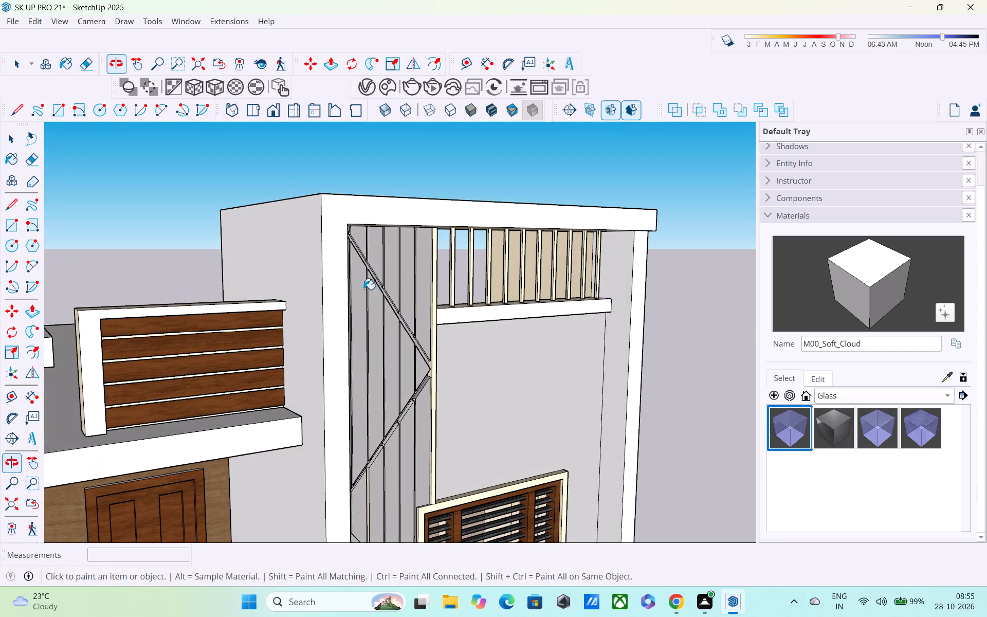
pyautogui.moveTo(278, 298); pyautogui.dragTo(639, 258, button='middle')
pyautogui.click(533, 335)
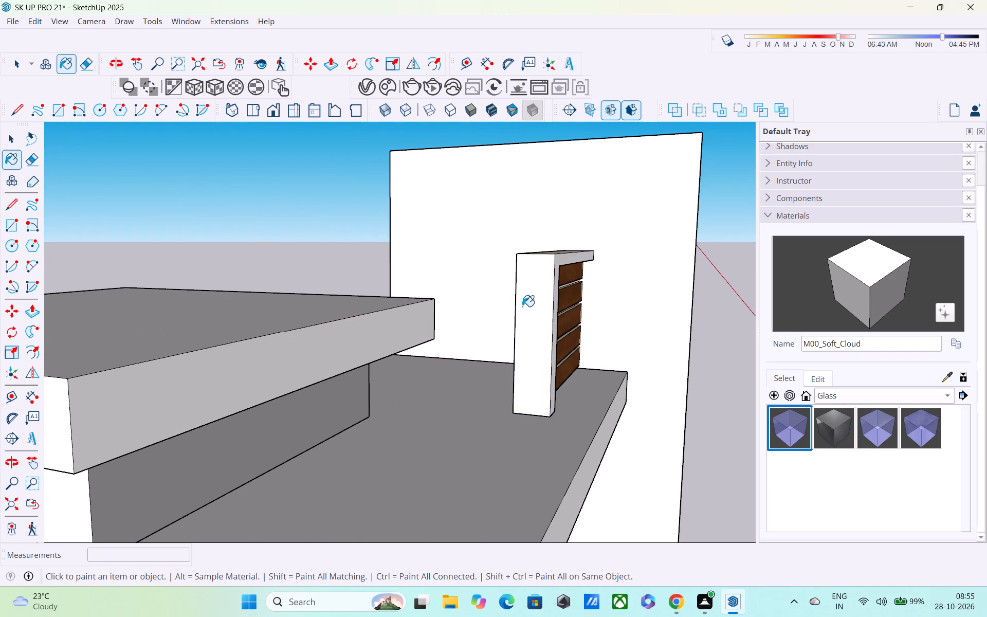
pyautogui.moveTo(522, 306); pyautogui.dragTo(490, 338, button='middle')
pyautogui.click(529, 290)
# Paint the cream faces beneath the raised roof slab's overhang with M00_Soft_Cloud, working around its supporting block.
pyautogui.keyDown('shift'); pyautogui.moveTo(476, 328); pyautogui.dragTo(789, 175, button='middle'); pyautogui.keyUp('shift')
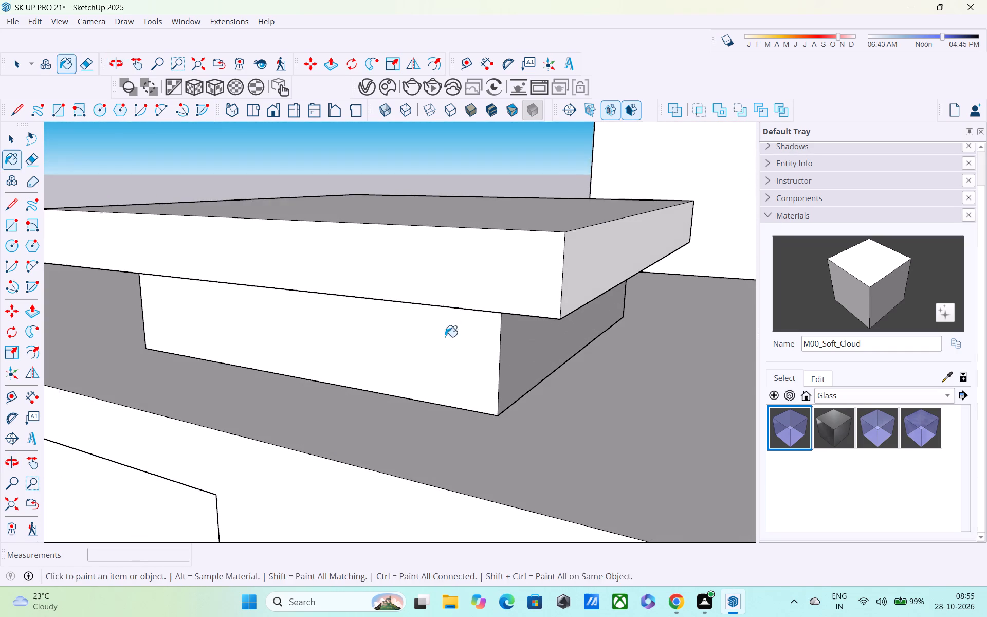
pyautogui.moveTo(510, 319); pyautogui.dragTo(804, 263, button='middle')
pyautogui.moveTo(301, 285); pyautogui.dragTo(339, 220, button='middle')
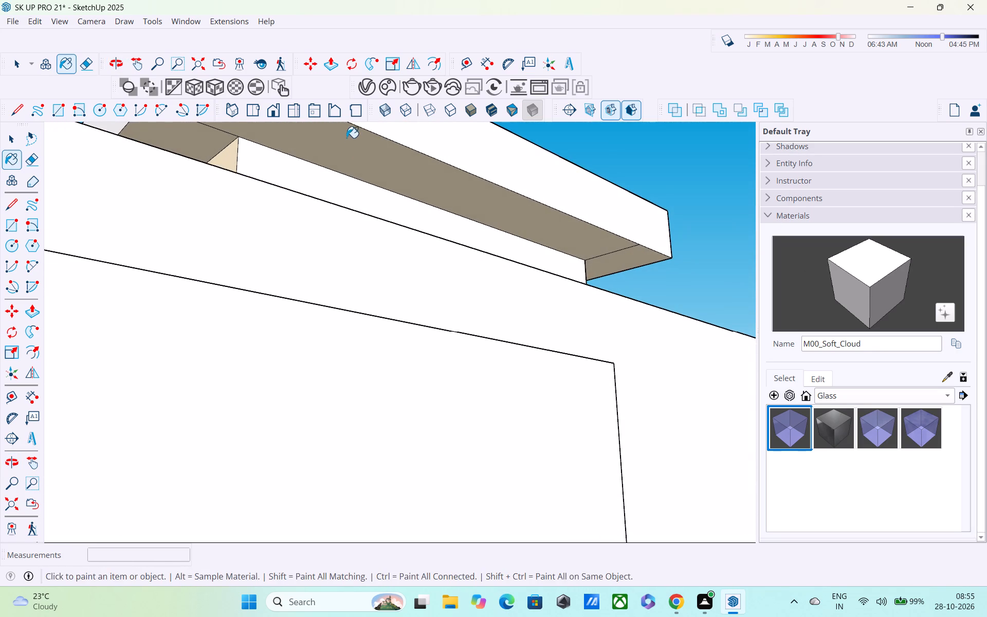
pyautogui.click(346, 138)
pyautogui.keyDown('shift'); pyautogui.moveTo(352, 203); pyautogui.dragTo(474, 307, button='middle'); pyautogui.keyUp('shift')
pyautogui.click(291, 263)
pyautogui.click(329, 306)
pyautogui.moveTo(385, 315); pyautogui.dragTo(202, 305, button='middle')
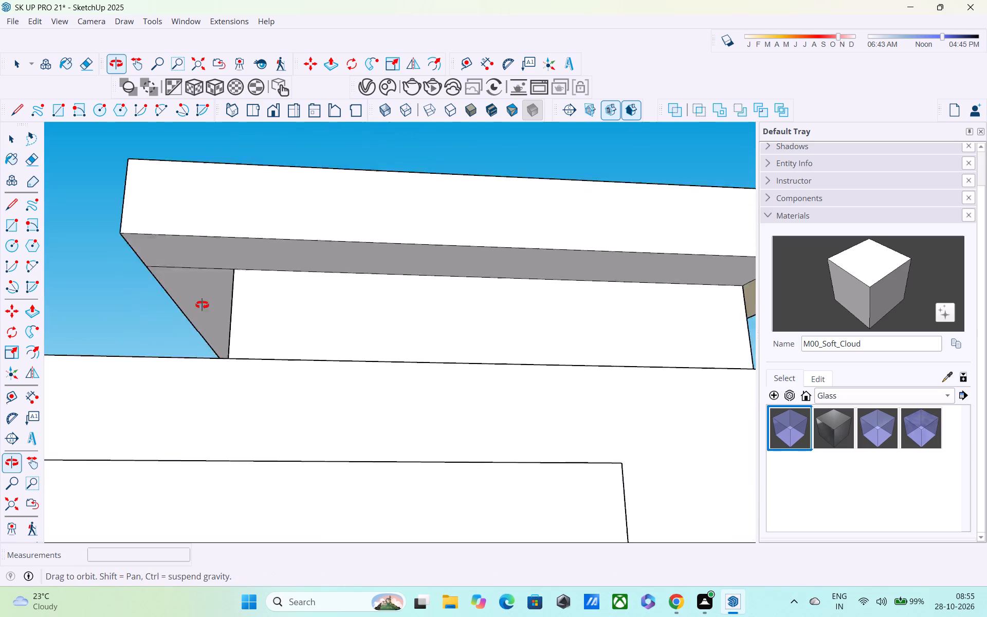
pyautogui.moveTo(202, 305); pyautogui.dragTo(104, 301, button='middle')
pyautogui.keyDown('shift'); pyautogui.moveTo(281, 308); pyautogui.dragTo(36, 304, button='middle'); pyautogui.keyUp('shift')
pyautogui.click(491, 190)
pyautogui.moveTo(489, 198); pyautogui.dragTo(286, 276, button='middle')
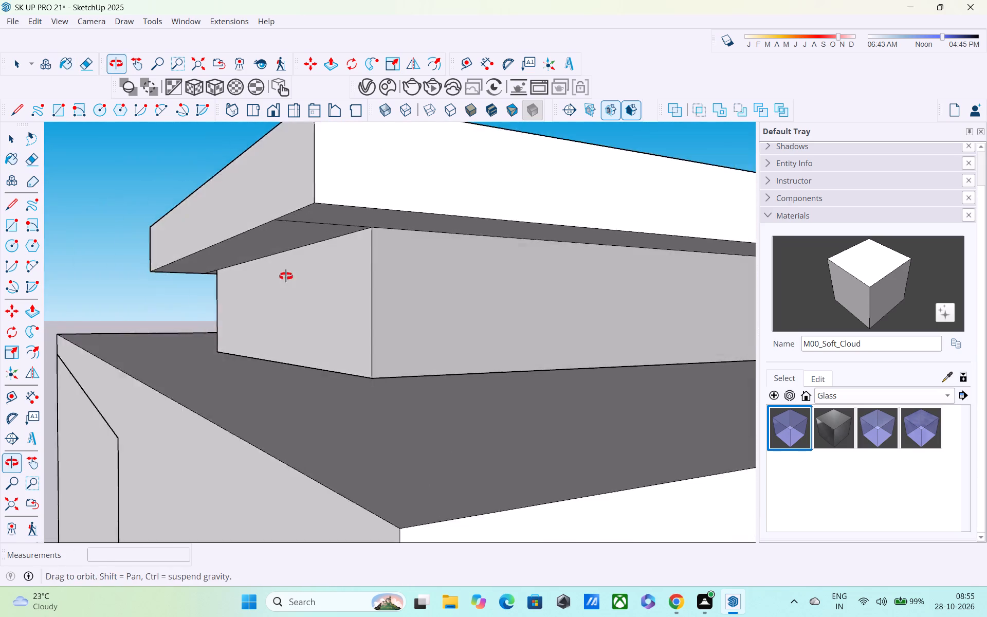
pyautogui.moveTo(286, 276); pyautogui.dragTo(276, 280, button='middle')
pyautogui.scroll(-5, 393, 247)
pyautogui.moveTo(496, 272); pyautogui.dragTo(298, 344, button='middle')
pyautogui.scroll(-6, 306, 301)
pyautogui.press('space')
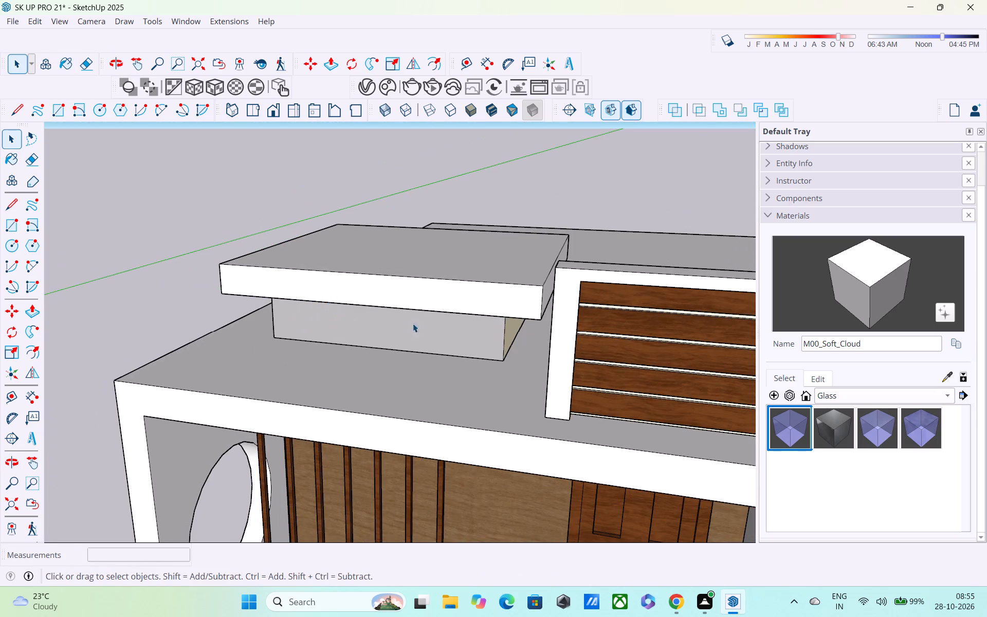
# Paint the cream side face of the block supporting the raised roof slab with M00_Soft_Cloud, beside the slatted roof panel.
pyautogui.moveTo(550, 327); pyautogui.dragTo(529, 296, button='middle')
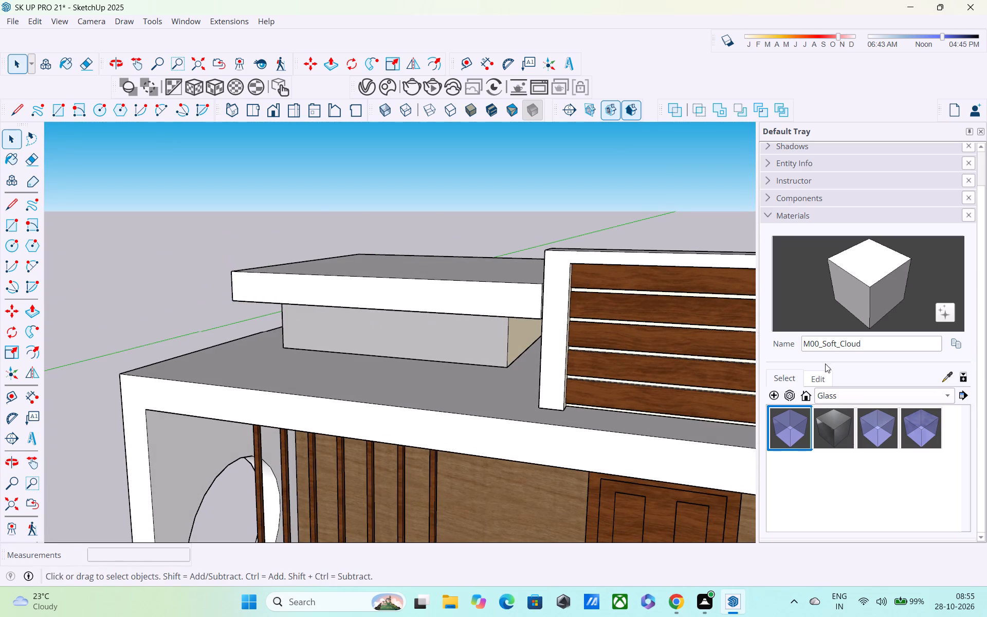
pyautogui.click(853, 282)
pyautogui.click(522, 337)
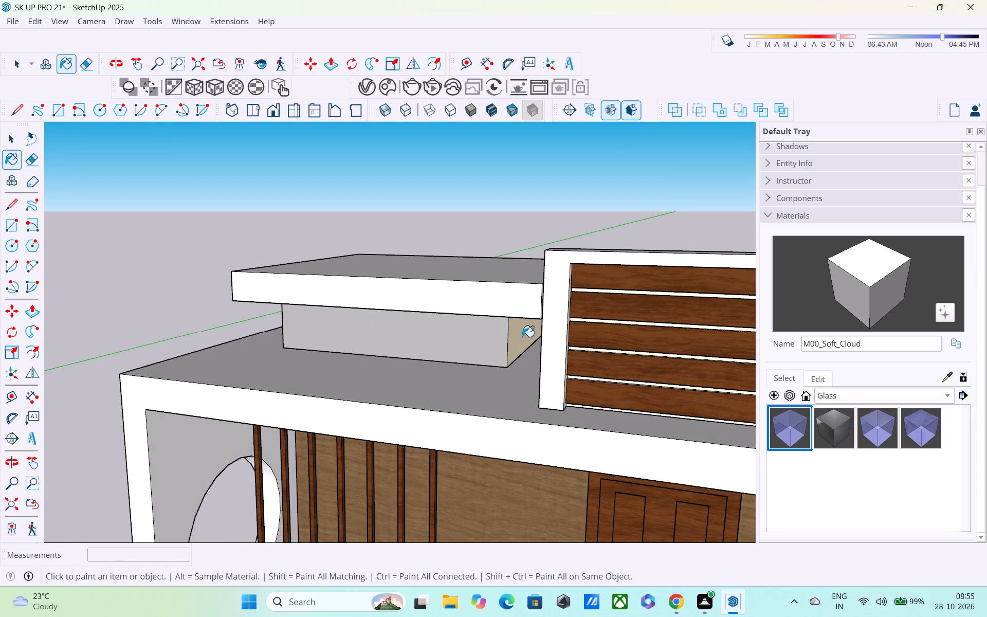
pyautogui.scroll(-3, 329, 376)
pyautogui.press('space')
pyautogui.click(185, 298)
pyautogui.moveTo(403, 394); pyautogui.dragTo(429, 274, button='middle')
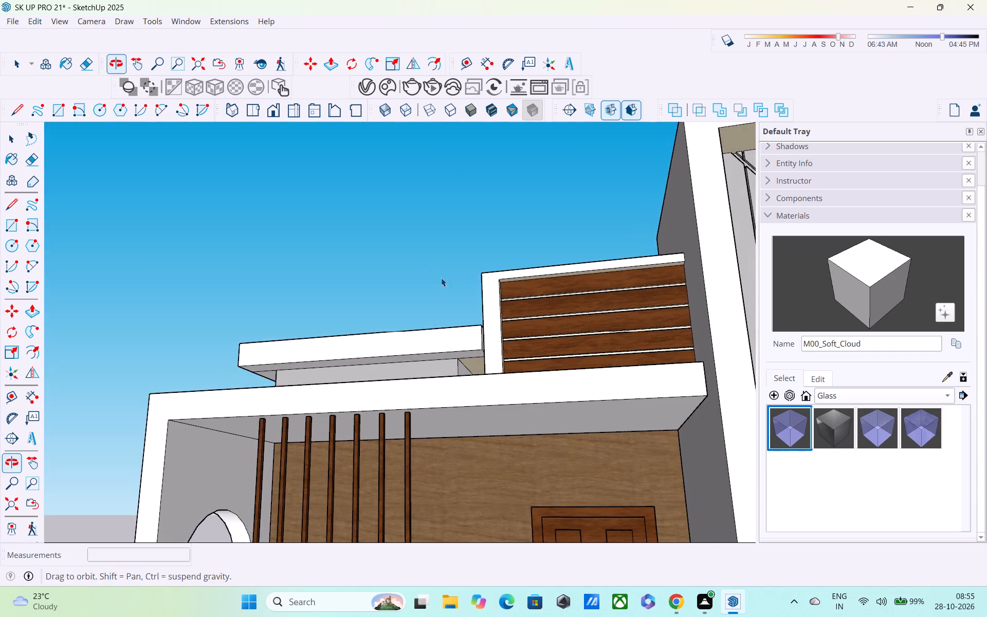
pyautogui.scroll(-5, 471, 318)
pyautogui.scroll(-1, 486, 377)
pyautogui.moveTo(511, 421); pyautogui.dragTo(514, 328, button='middle')
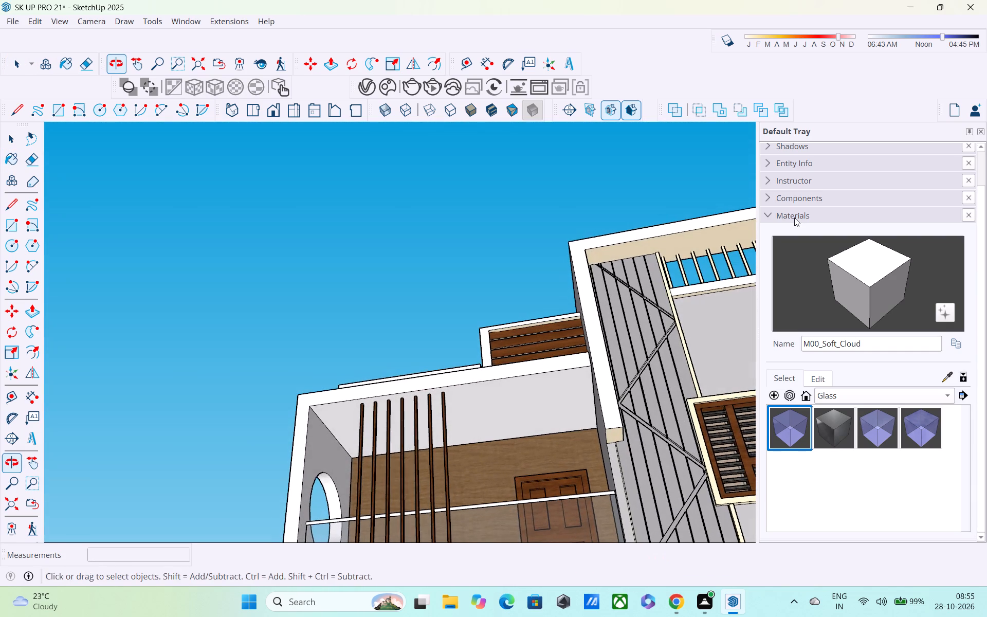
pyautogui.click(885, 252)
pyautogui.keyDown('shift'); pyautogui.moveTo(447, 360); pyautogui.dragTo(479, 487, button='middle'); pyautogui.keyUp('shift')
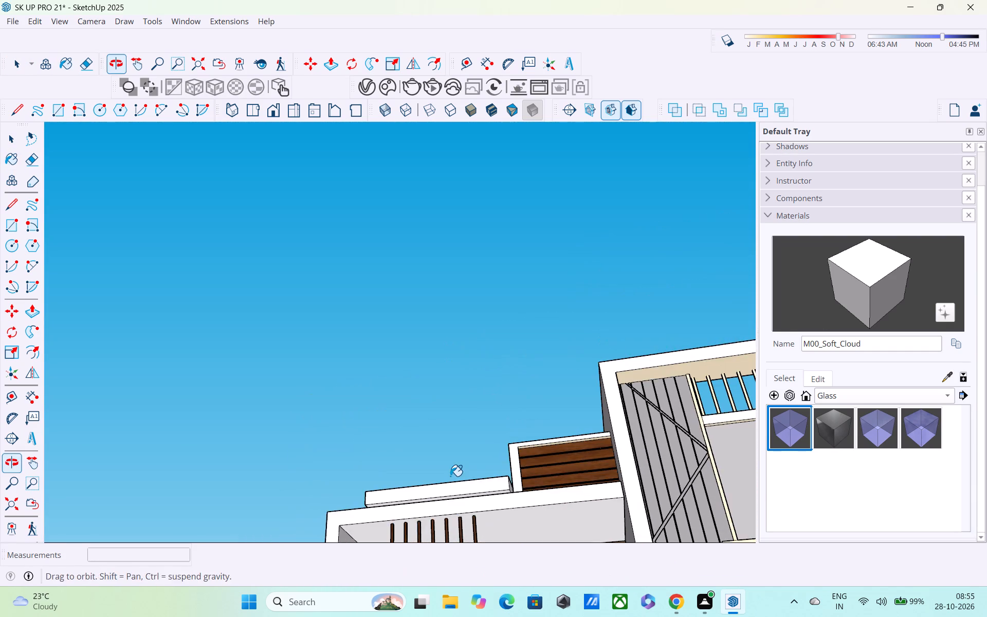
pyautogui.scroll(2, 453, 477)
pyautogui.keyDown('shift'); pyautogui.moveTo(485, 486); pyautogui.dragTo(488, 350, button='middle'); pyautogui.keyUp('shift')
pyautogui.moveTo(500, 333); pyautogui.dragTo(519, 424, button='middle')
pyautogui.scroll(3, 527, 315)
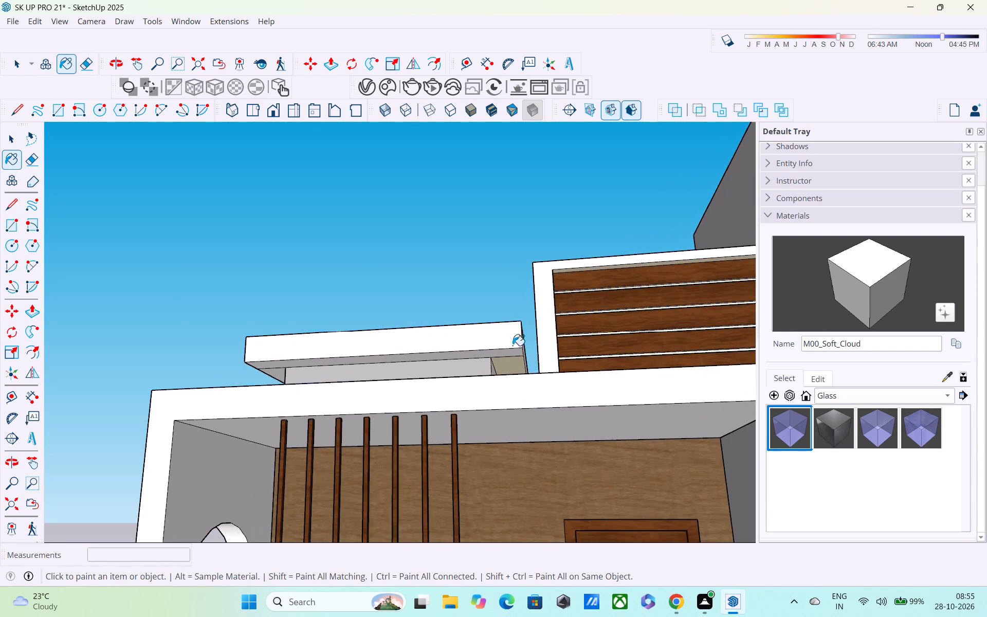
pyautogui.scroll(5, 513, 346)
pyautogui.click(504, 370)
pyautogui.keyDown('shift'); pyautogui.moveTo(491, 361); pyautogui.dragTo(562, 281, button='middle'); pyautogui.keyUp('shift')
pyautogui.keyDown('shift'); pyautogui.scroll(-1, 491, 361); pyautogui.keyUp('shift')
pyautogui.scroll(-11, 415, 303)
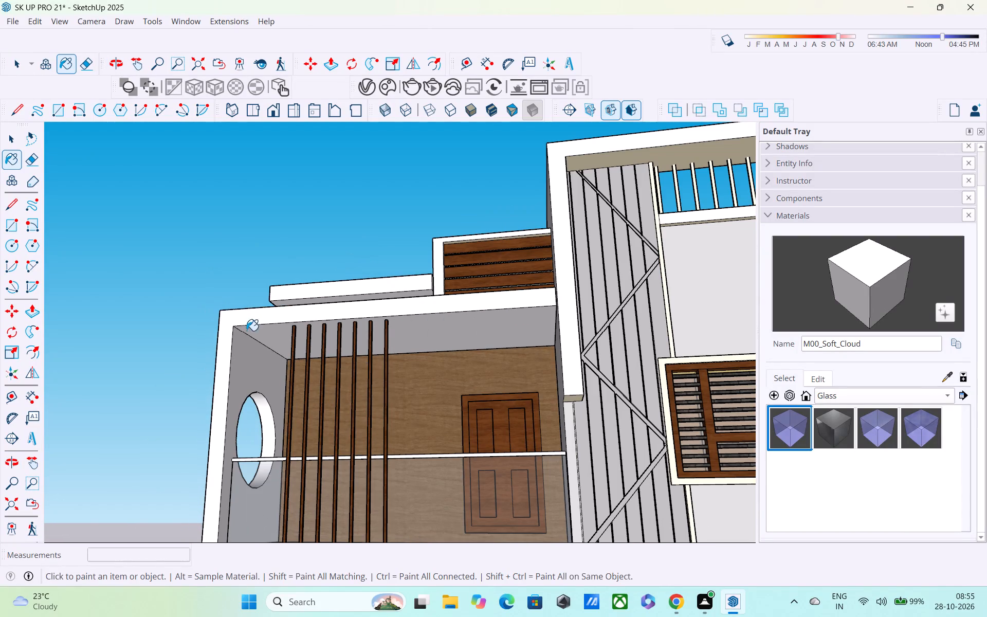
pyautogui.press('space')
pyautogui.click(214, 299)
# Draw a rectangle about 6' 2" high across the tall tower's open roof side, spanning its two parapet side walls down to the roof.
pyautogui.scroll(-4, 239, 300)
pyautogui.moveTo(458, 358); pyautogui.dragTo(520, 468, button='middle')
pyautogui.moveTo(476, 380); pyautogui.dragTo(381, 347, button='middle')
pyautogui.scroll(-1, 395, 349)
pyautogui.moveTo(381, 347); pyautogui.dragTo(469, 321, button='middle')
pyautogui.scroll(-4, 474, 326)
pyautogui.moveTo(508, 362); pyautogui.dragTo(262, 416, button='middle')
pyautogui.moveTo(434, 334); pyautogui.dragTo(71, 482, button='middle')
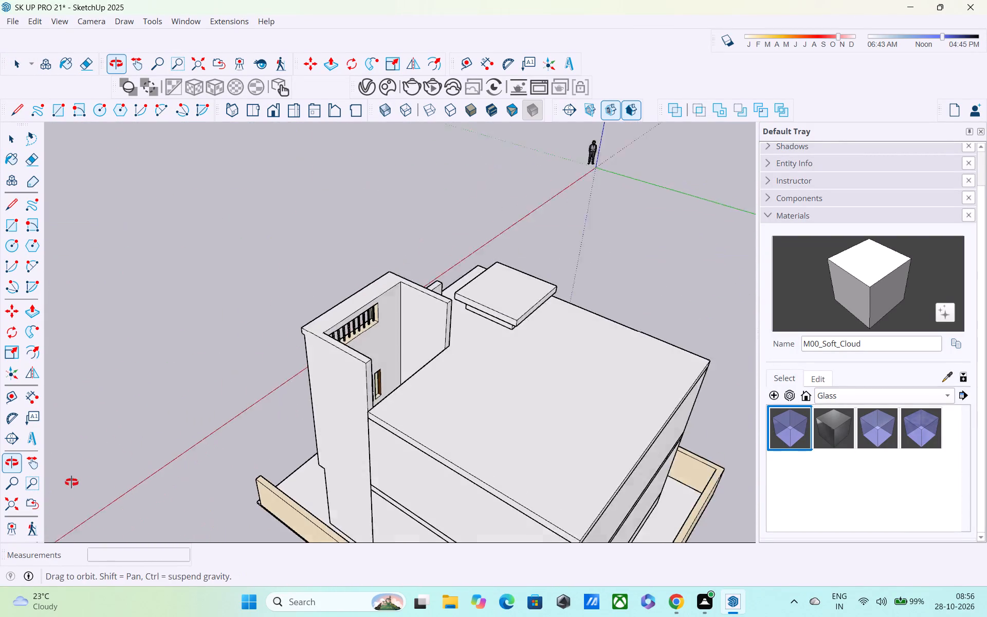
pyautogui.moveTo(71, 482); pyautogui.dragTo(60, 467, button='middle')
pyautogui.scroll(3, 241, 387)
pyautogui.press('p')
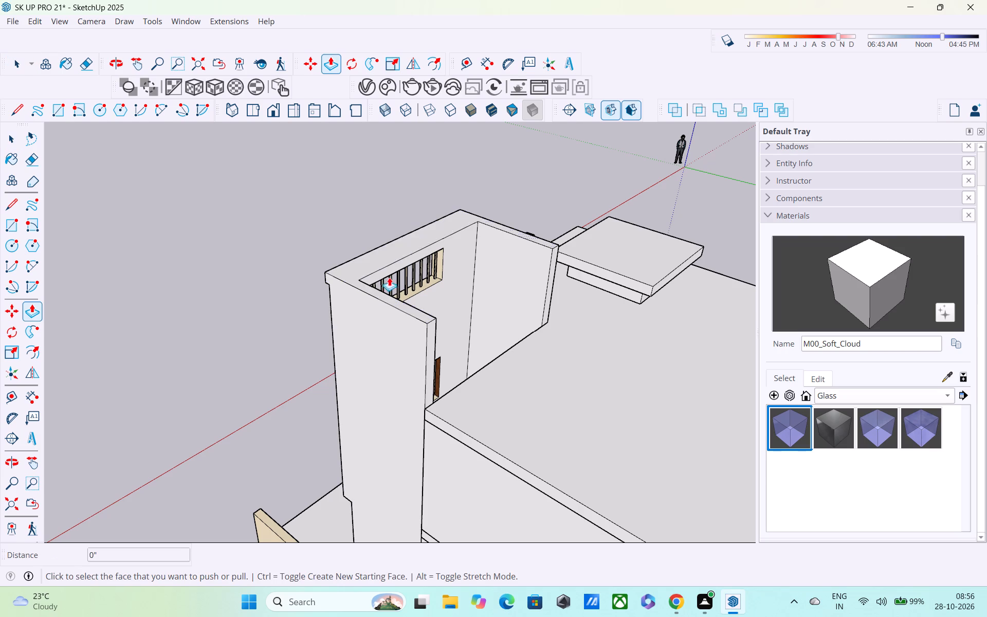
pyautogui.press('space')
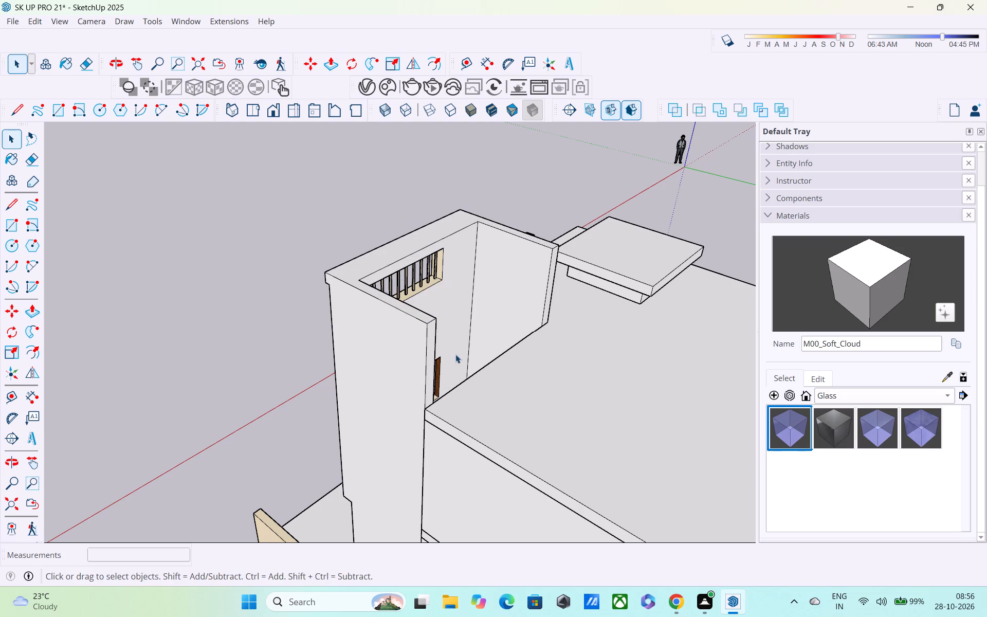
pyautogui.moveTo(442, 374); pyautogui.dragTo(311, 369, button='middle')
pyautogui.press('r')
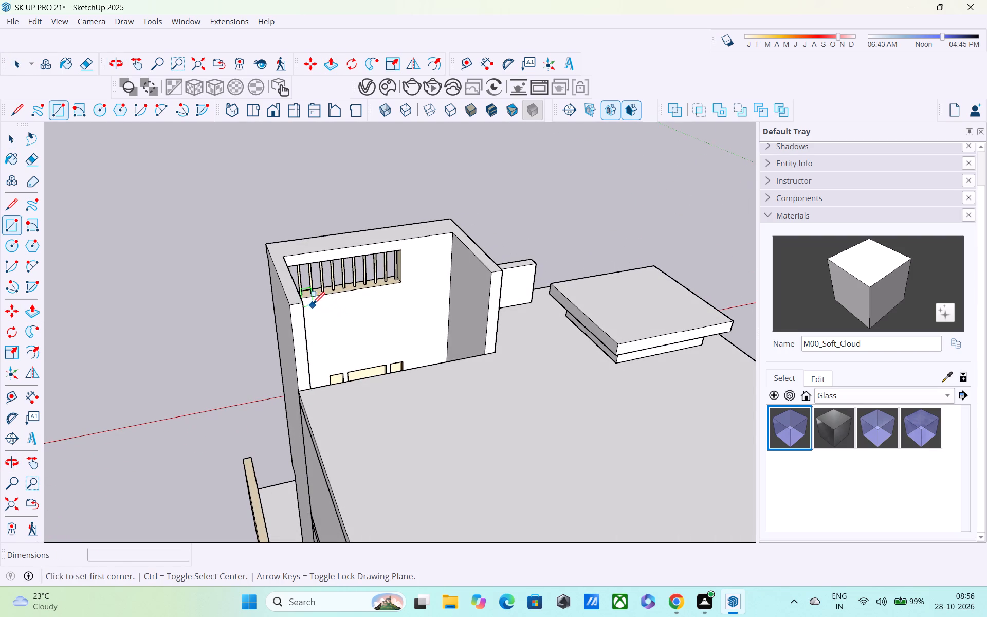
pyautogui.click(304, 301)
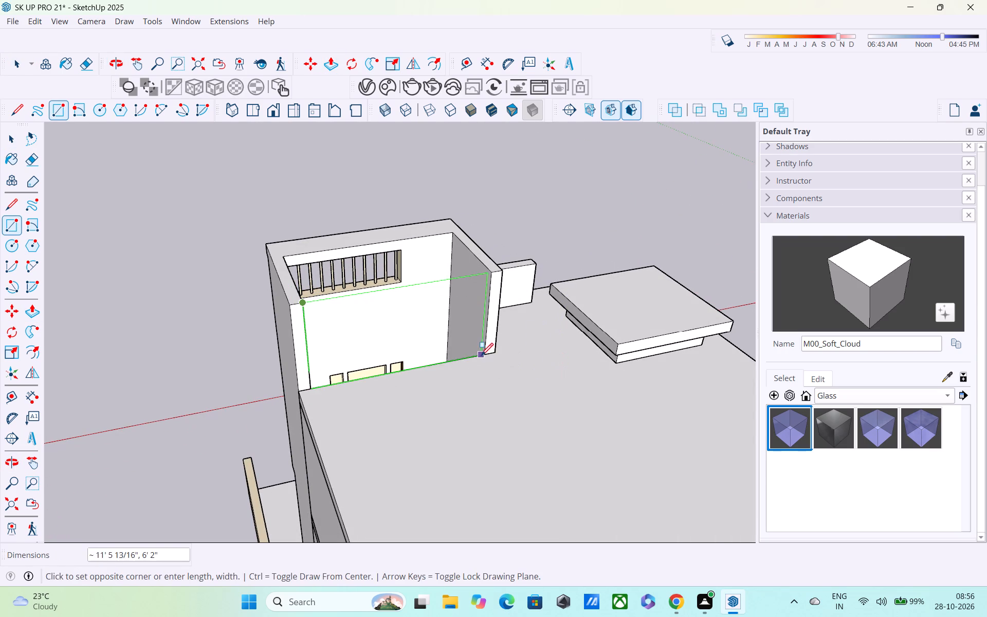
pyautogui.click(487, 355)
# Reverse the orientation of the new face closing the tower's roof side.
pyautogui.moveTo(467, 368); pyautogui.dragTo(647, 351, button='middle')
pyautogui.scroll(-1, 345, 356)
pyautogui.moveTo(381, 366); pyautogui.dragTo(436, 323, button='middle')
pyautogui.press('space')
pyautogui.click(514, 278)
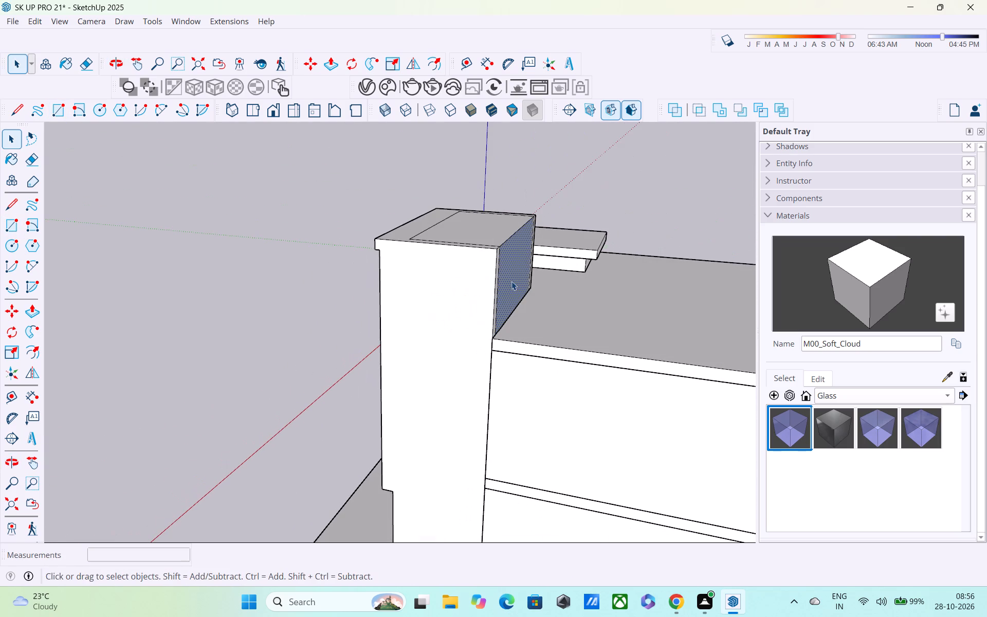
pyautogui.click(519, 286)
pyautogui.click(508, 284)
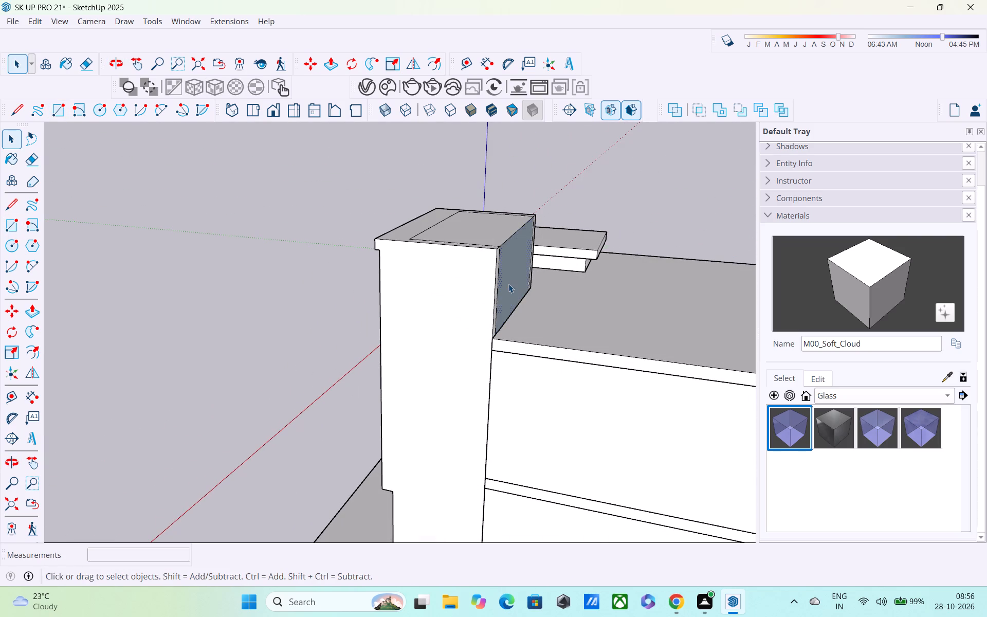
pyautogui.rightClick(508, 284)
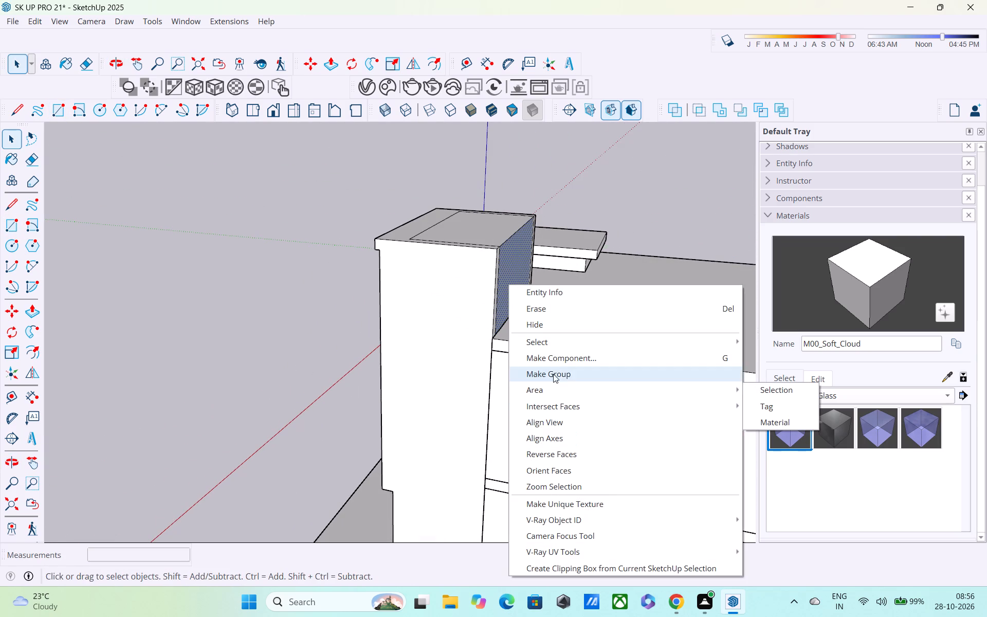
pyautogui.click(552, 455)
# Examine the whole house from the front and above, checking the roof, tower and painted walls.
pyautogui.moveTo(491, 409); pyautogui.dragTo(657, 435, button='middle')
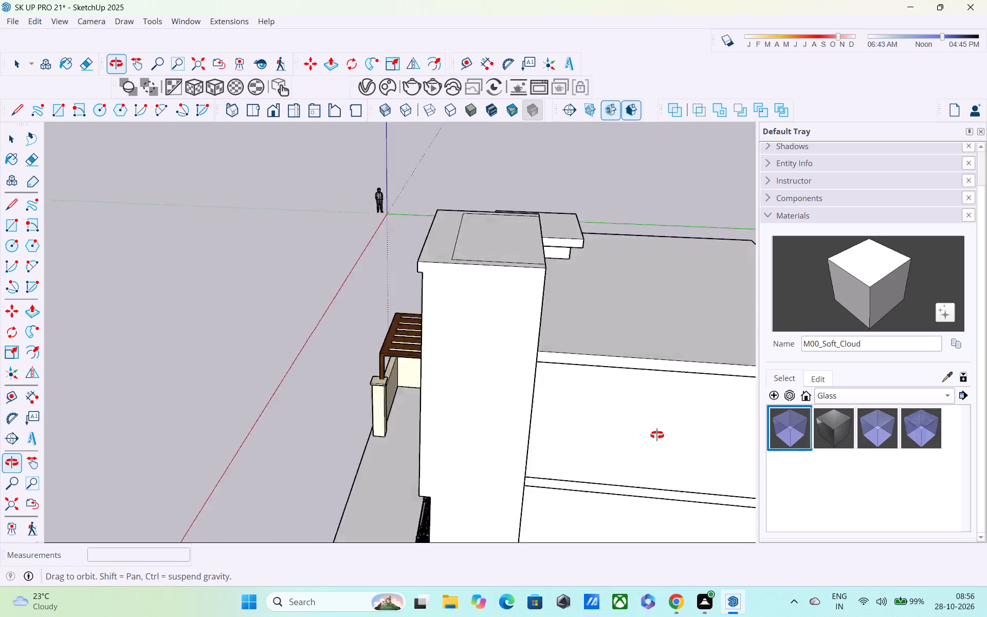
pyautogui.moveTo(657, 435); pyautogui.dragTo(813, 349, button='middle')
pyautogui.press('space')
pyautogui.moveTo(245, 246); pyautogui.dragTo(253, 250)
pyautogui.moveTo(461, 323); pyautogui.dragTo(596, 277, button='middle')
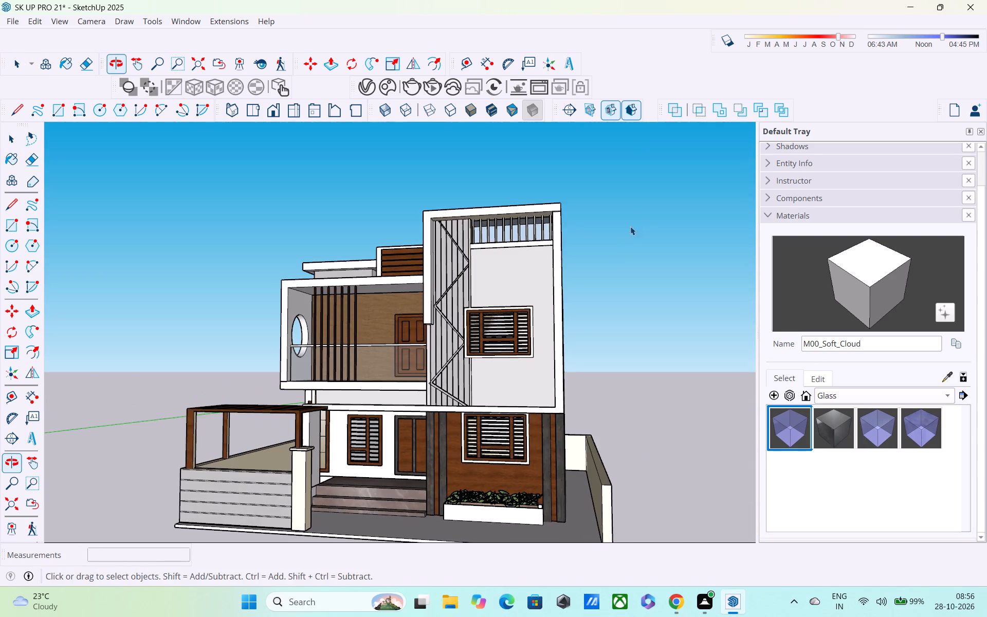
pyautogui.moveTo(647, 209); pyautogui.dragTo(651, 216)
pyautogui.scroll(-1, 649, 264)
pyautogui.moveTo(662, 291); pyautogui.dragTo(642, 382, button='middle')
pyautogui.scroll(-4, 552, 305)
pyautogui.moveTo(551, 308); pyautogui.dragTo(442, 391, button='middle')
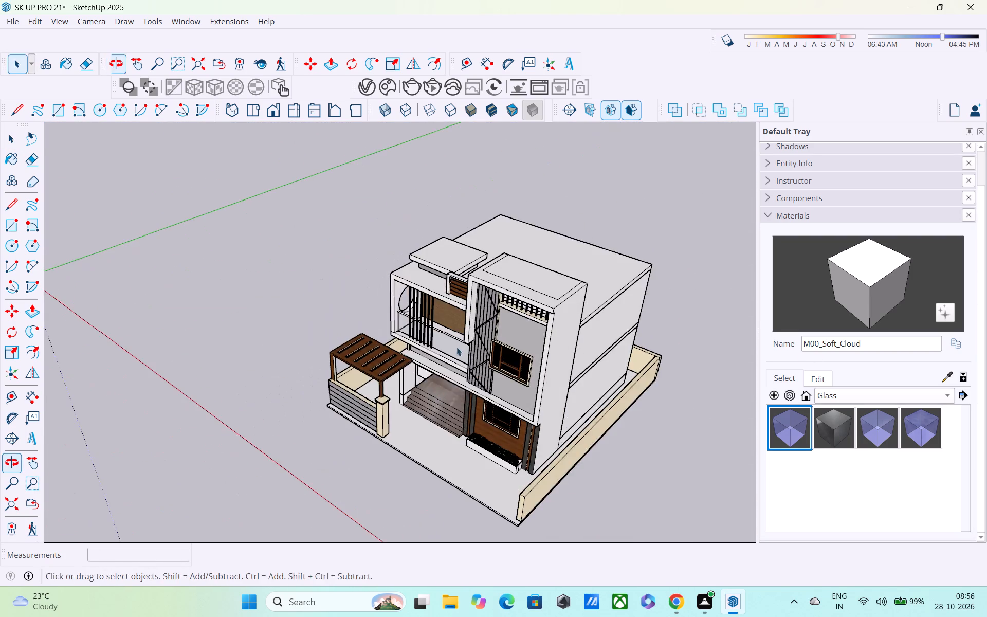
pyautogui.scroll(-5, 458, 344)
pyautogui.moveTo(490, 378); pyautogui.dragTo(634, 286, button='middle')
pyautogui.keyDown('shift'); pyautogui.moveTo(452, 359); pyautogui.dragTo(496, 274, button='middle'); pyautogui.keyUp('shift')
# Inspect the entrance steps, pergola, gate pillar, planter, windows and boundary walls from several front and side angles.
pyautogui.scroll(4, 465, 284)
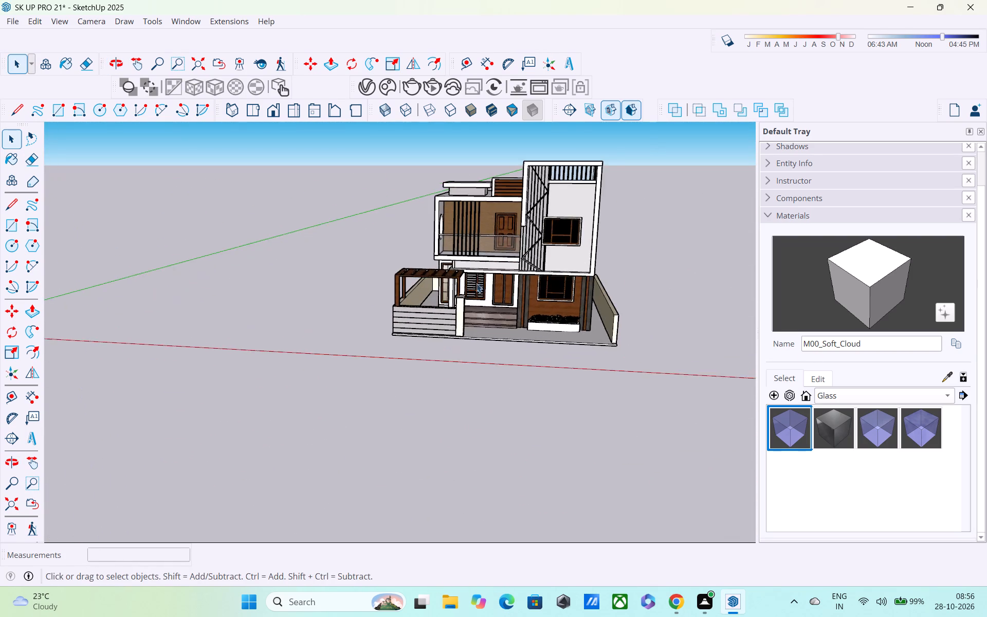
pyautogui.scroll(3, 477, 283)
pyautogui.moveTo(496, 285); pyautogui.dragTo(308, 258, button='middle')
pyautogui.keyDown('shift'); pyautogui.scroll(3, 528, 325); pyautogui.keyUp('shift')
pyautogui.moveTo(514, 324); pyautogui.dragTo(401, 389, button='middle')
pyautogui.scroll(-5, 407, 387)
pyautogui.moveTo(382, 409); pyautogui.dragTo(414, 365, button='middle')
pyautogui.keyDown('shift'); pyautogui.scroll(1, 413, 365); pyautogui.keyUp('shift')
pyautogui.scroll(-4, 414, 365)
pyautogui.scroll(8, 381, 367)
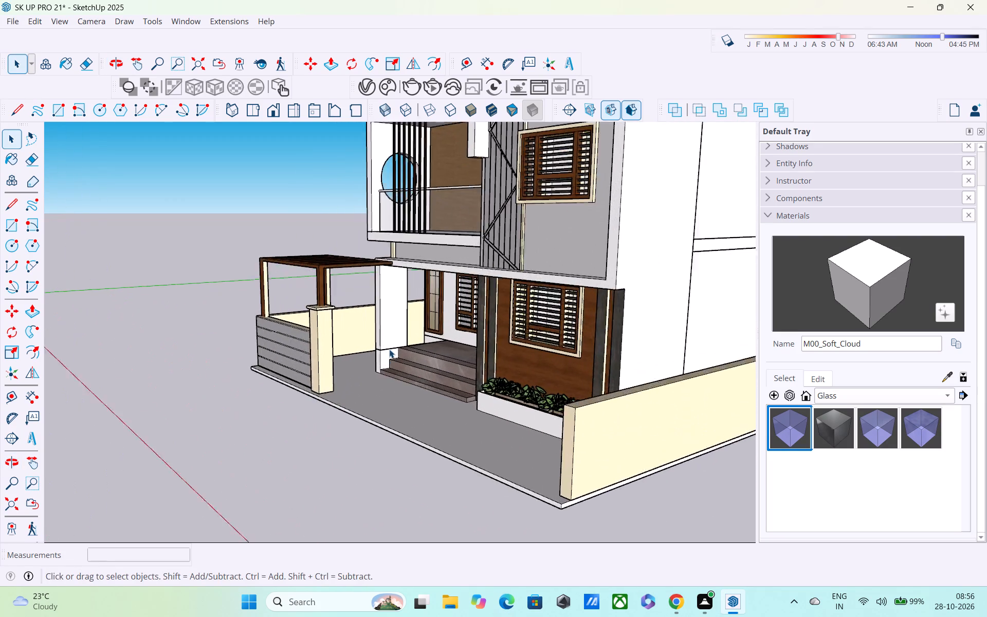
pyautogui.scroll(4, 389, 349)
pyautogui.moveTo(391, 342); pyautogui.dragTo(405, 326, button='middle')
pyautogui.scroll(-4, 403, 314)
pyautogui.keyDown('shift'); pyautogui.moveTo(403, 350); pyautogui.dragTo(297, 391, button='middle'); pyautogui.keyUp('shift')
pyautogui.scroll(-5, 288, 383)
pyautogui.moveTo(296, 384); pyautogui.dragTo(693, 394, button='middle')
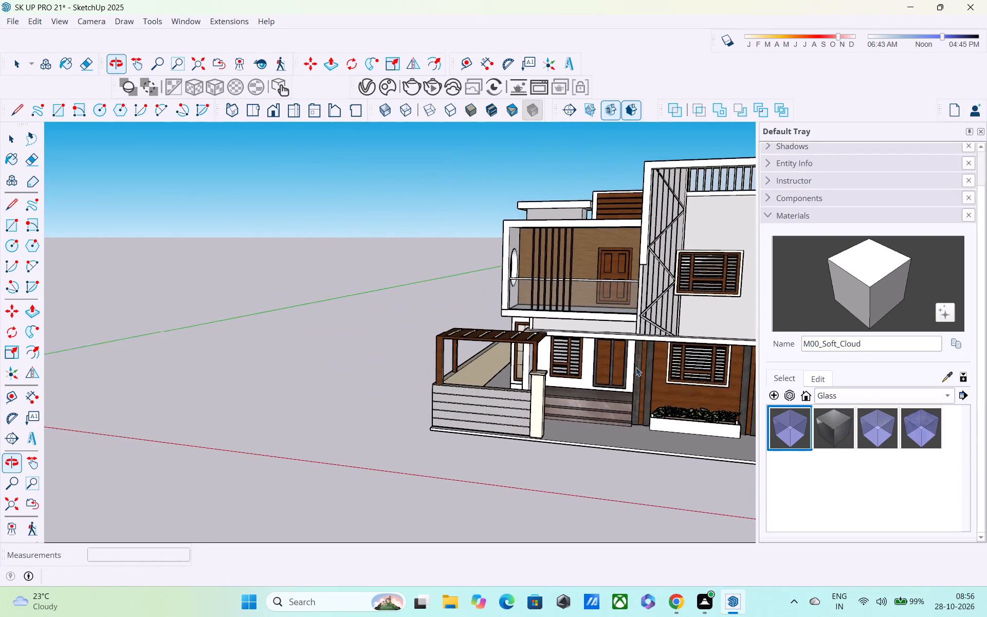
pyautogui.scroll(1, 496, 328)
pyautogui.moveTo(510, 334); pyautogui.dragTo(448, 324, button='middle')
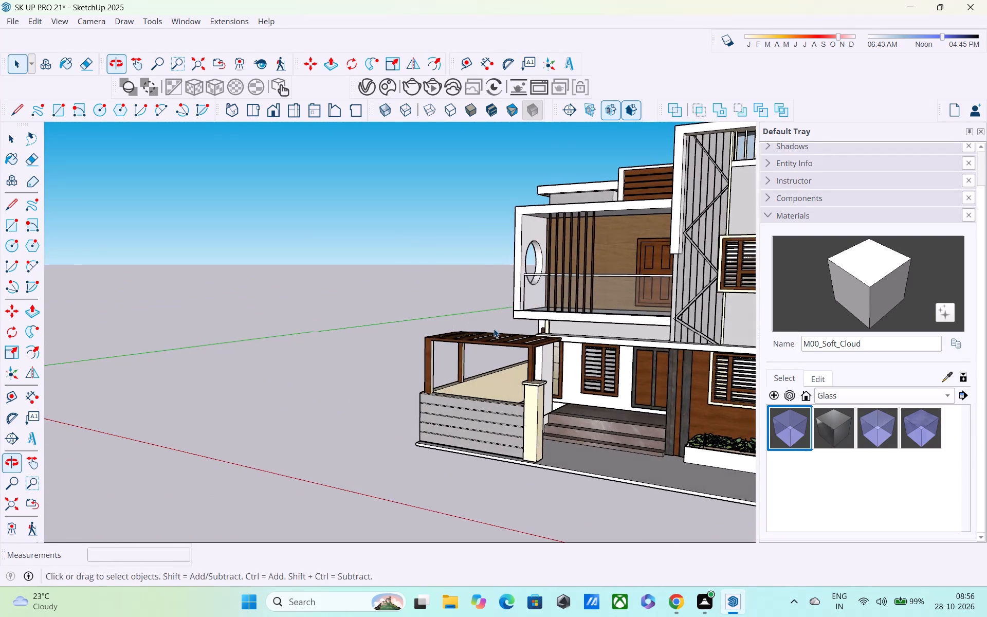
pyautogui.scroll(4, 540, 331)
pyautogui.keyDown('shift'); pyautogui.moveTo(555, 336); pyautogui.dragTo(359, 268, button='middle'); pyautogui.keyUp('shift')
pyautogui.scroll(1, 357, 268)
pyautogui.scroll(-5, 356, 268)
pyautogui.keyDown('shift'); pyautogui.moveTo(501, 338); pyautogui.dragTo(393, 442, button='middle'); pyautogui.keyUp('shift')
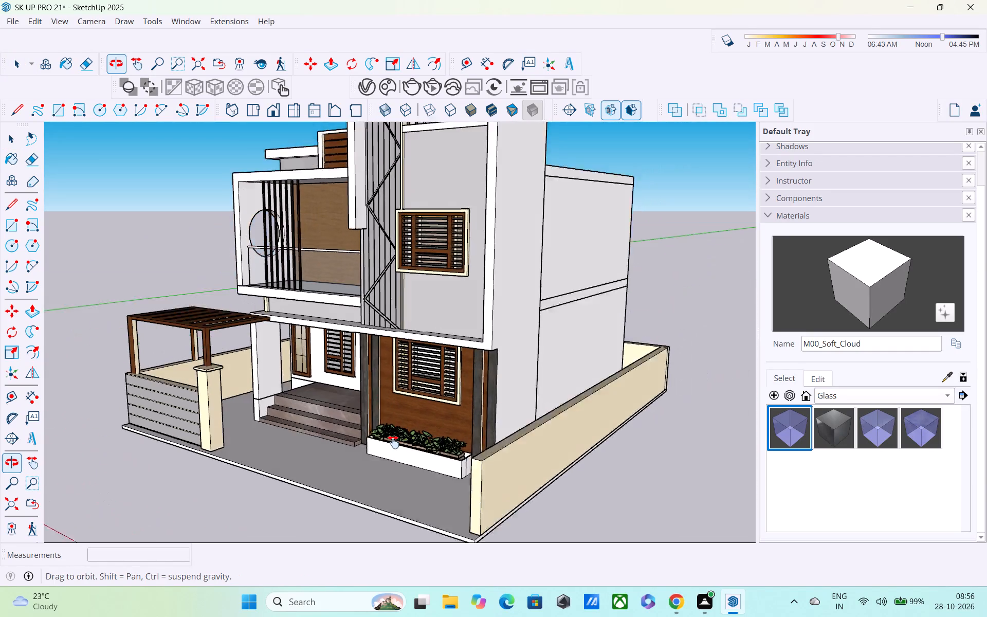
pyautogui.keyDown('shift'); pyautogui.moveTo(393, 442); pyautogui.dragTo(394, 456, button='middle'); pyautogui.keyUp('shift')
pyautogui.scroll(-3, 388, 437)
pyautogui.keyDown('shift'); pyautogui.moveTo(426, 426); pyautogui.dragTo(386, 348, button='middle'); pyautogui.keyUp('shift')
pyautogui.scroll(1, 385, 346)
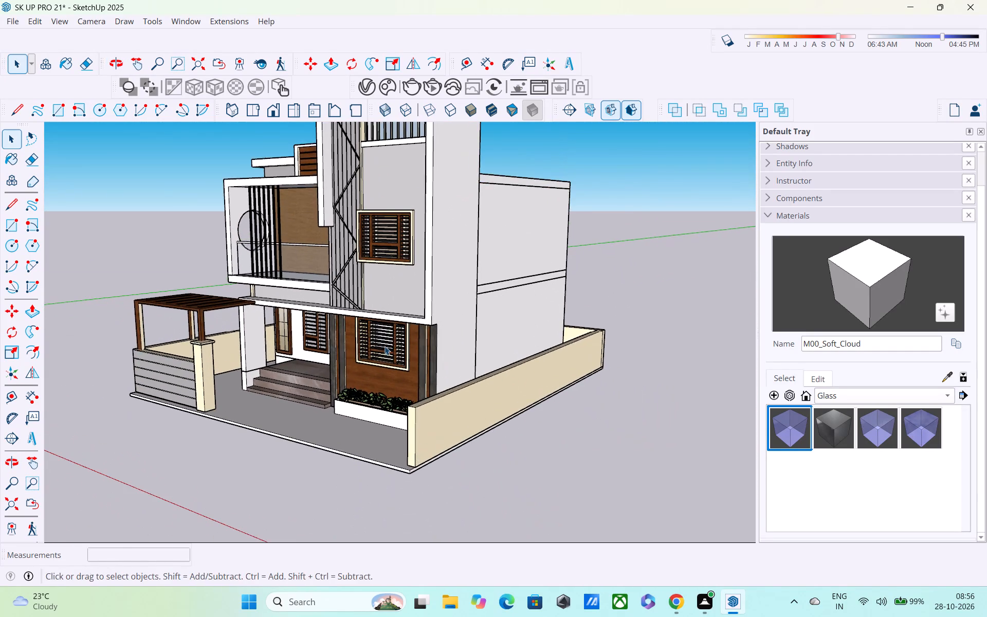
pyautogui.moveTo(385, 346); pyautogui.dragTo(497, 349, button='middle')
pyautogui.scroll(-3, 497, 349)
pyautogui.moveTo(489, 351); pyautogui.dragTo(468, 297, button='middle')
pyautogui.scroll(4, 456, 326)
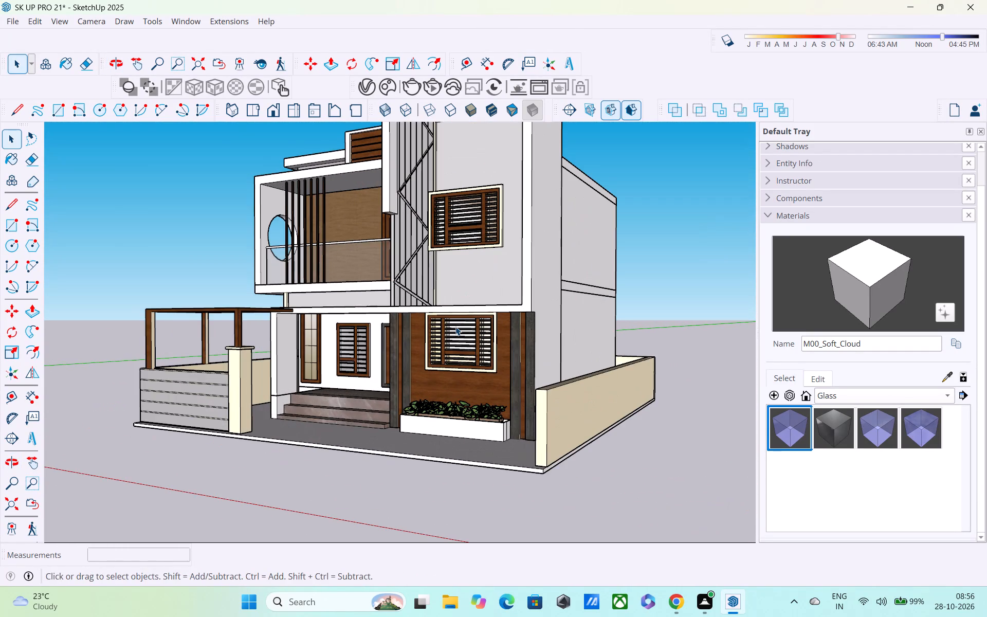
pyautogui.keyDown('shift'); pyautogui.moveTo(449, 331); pyautogui.dragTo(394, 358, button='middle'); pyautogui.keyUp('shift')
pyautogui.scroll(-3, 390, 358)
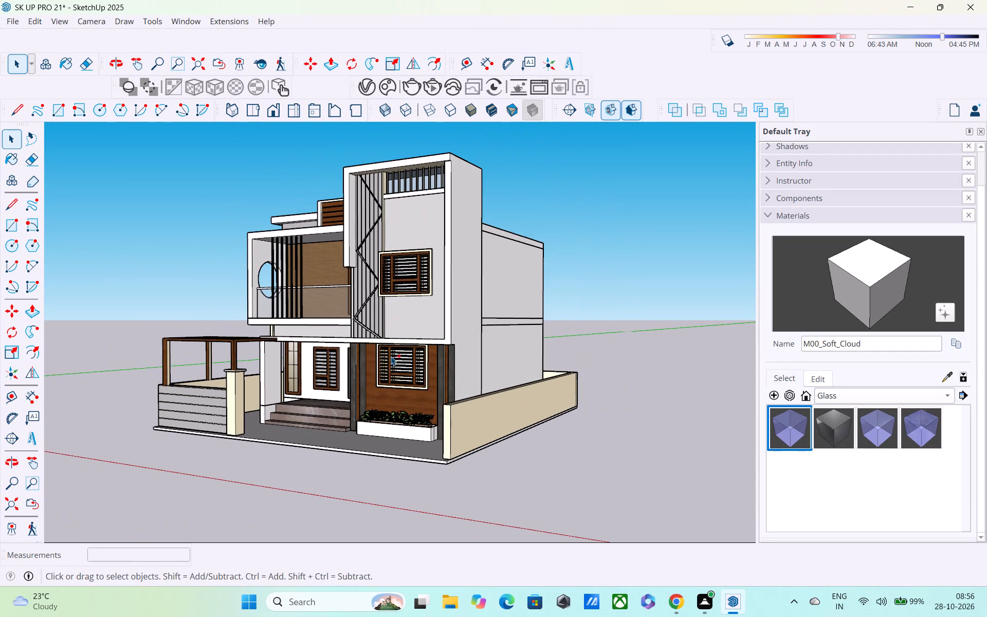
# Save the house model.
pyautogui.hotkey('ctrl', 's')
pyautogui.hotkey('ctrl', 's')
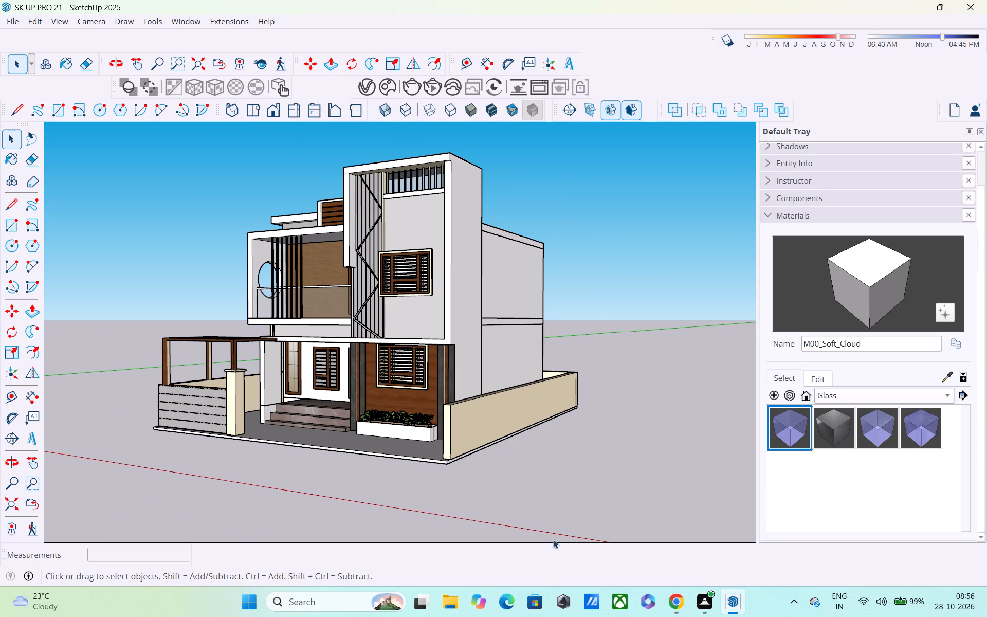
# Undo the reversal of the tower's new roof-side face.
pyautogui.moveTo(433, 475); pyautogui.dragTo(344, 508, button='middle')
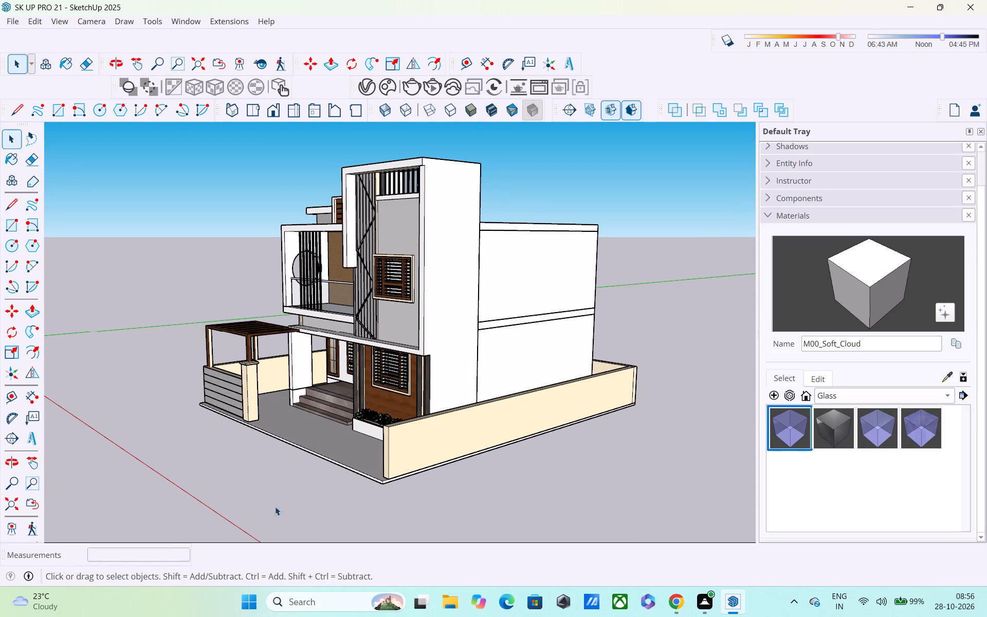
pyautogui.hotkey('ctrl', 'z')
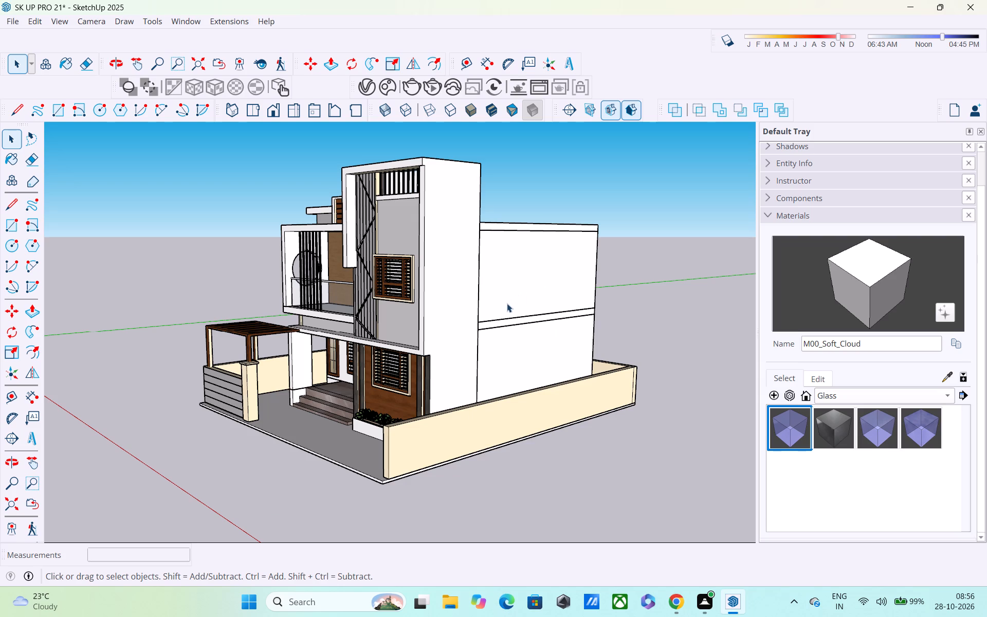
# Examine the upper balcony with its round opening and wooden slats, the tower front and the overall facade.
pyautogui.moveTo(334, 315); pyautogui.dragTo(444, 296, button='middle')
pyautogui.keyDown('shift'); pyautogui.moveTo(333, 299); pyautogui.dragTo(404, 358, button='middle'); pyautogui.keyUp('shift')
pyautogui.scroll(4, 368, 339)
pyautogui.moveTo(355, 334); pyautogui.dragTo(319, 321, button='middle')
pyautogui.scroll(4, 325, 344)
pyautogui.keyDown('shift'); pyautogui.moveTo(341, 351); pyautogui.dragTo(328, 320, button='middle'); pyautogui.keyUp('shift')
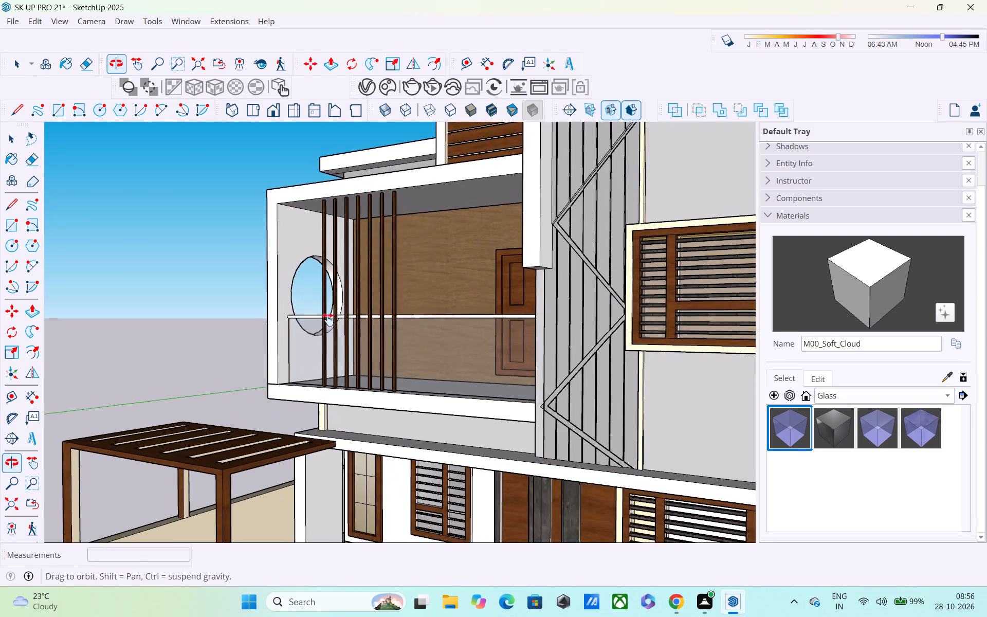
pyautogui.keyDown('shift'); pyautogui.moveTo(328, 320); pyautogui.dragTo(325, 313, button='middle'); pyautogui.keyUp('shift')
pyautogui.scroll(-1, 325, 307)
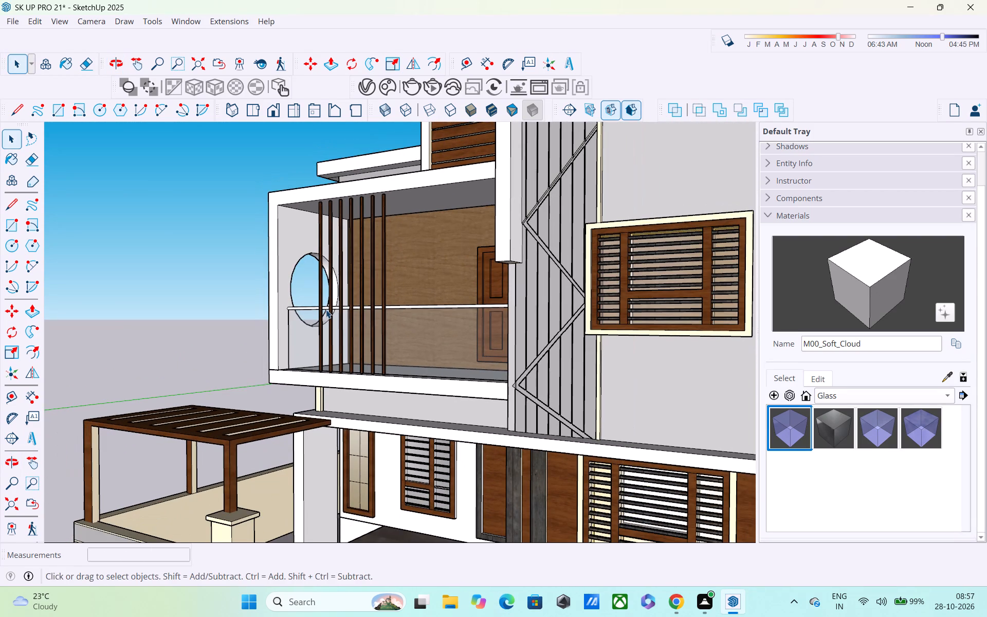
pyautogui.moveTo(326, 292); pyautogui.dragTo(543, 259, button='middle')
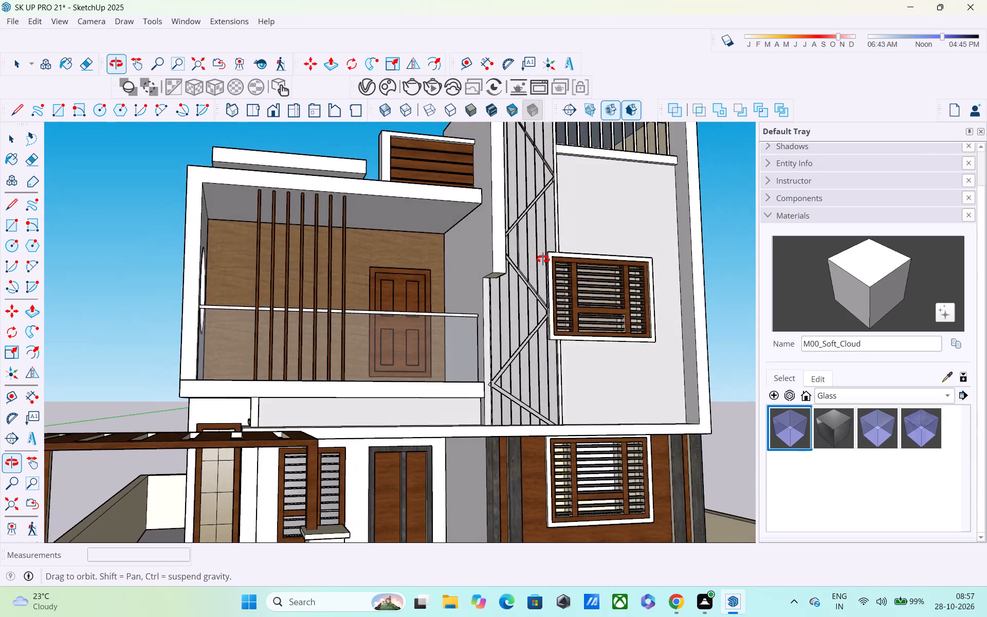
pyautogui.moveTo(543, 259); pyautogui.dragTo(327, 286, button='middle')
pyautogui.scroll(-4, 325, 276)
pyautogui.moveTo(299, 300); pyautogui.dragTo(290, 283, button='middle')
pyautogui.scroll(-2, 290, 283)
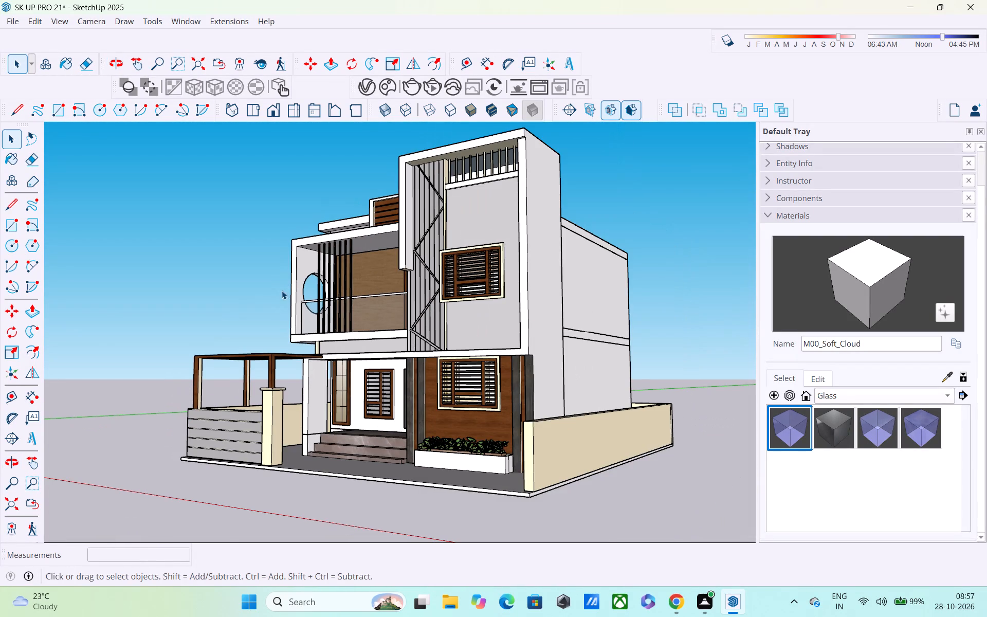
pyautogui.scroll(2, 279, 292)
pyautogui.scroll(-1, 290, 287)
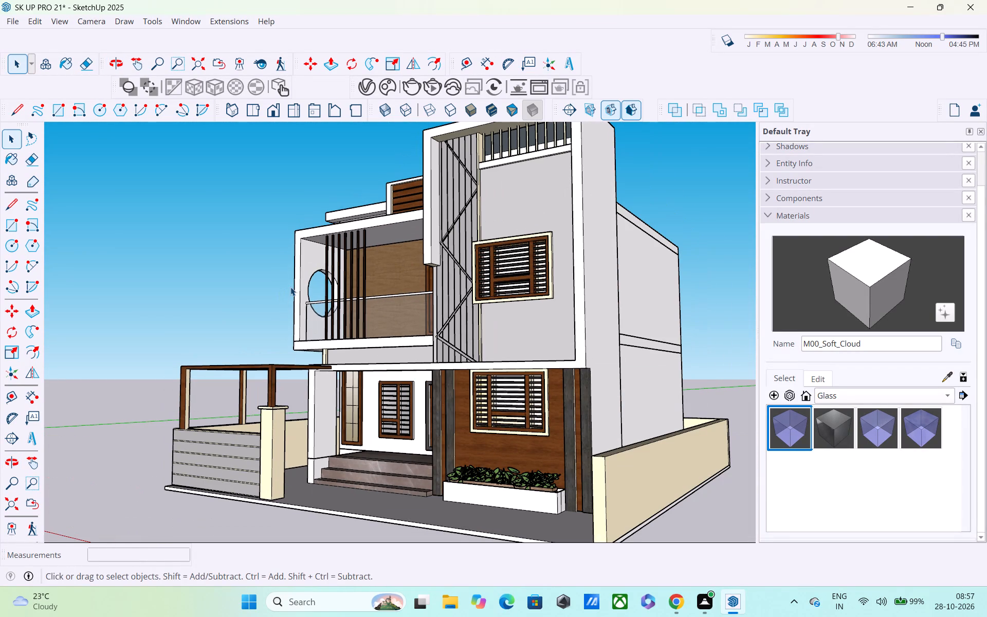
# Save the house model again, leaving it on a low frontal view of the facade.
pyautogui.hotkey('ctrl', 's')
pyautogui.moveTo(299, 350); pyautogui.dragTo(299, 363, button='middle')
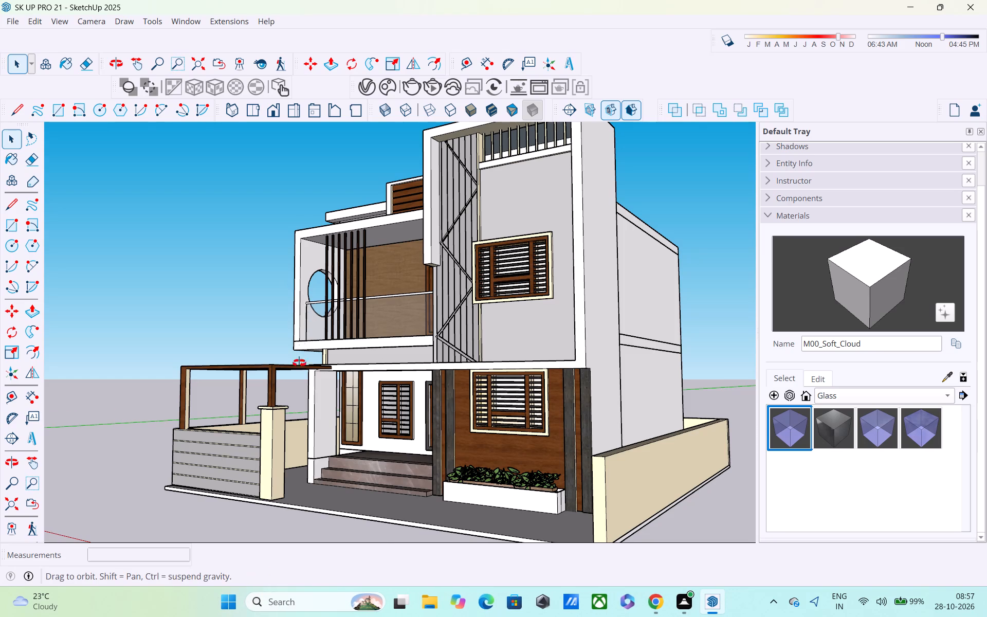
pyautogui.moveTo(299, 363); pyautogui.dragTo(306, 408, button='middle')
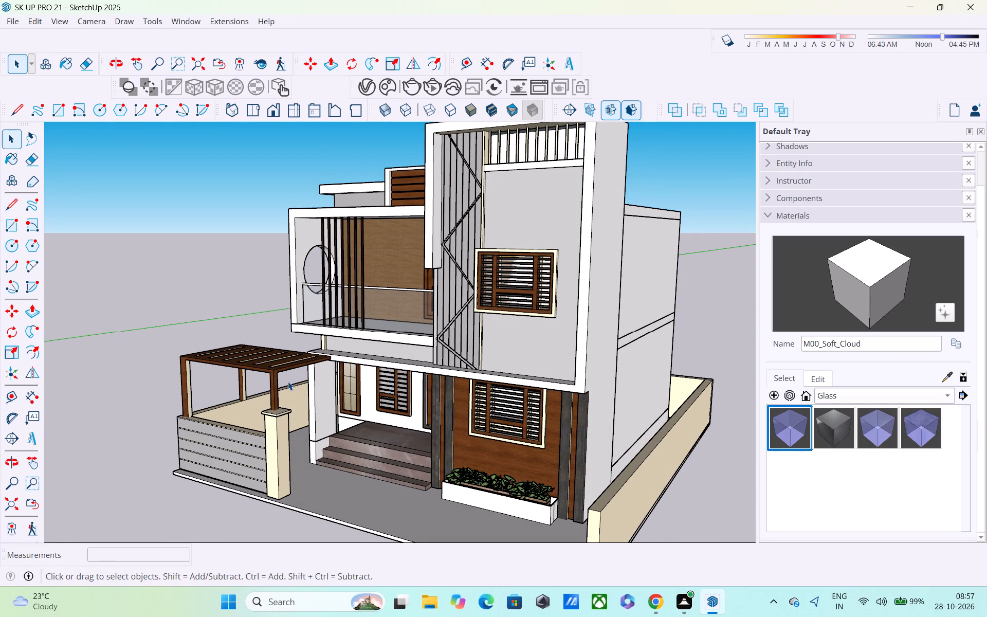
pyautogui.moveTo(285, 374); pyautogui.dragTo(398, 256, button='middle')
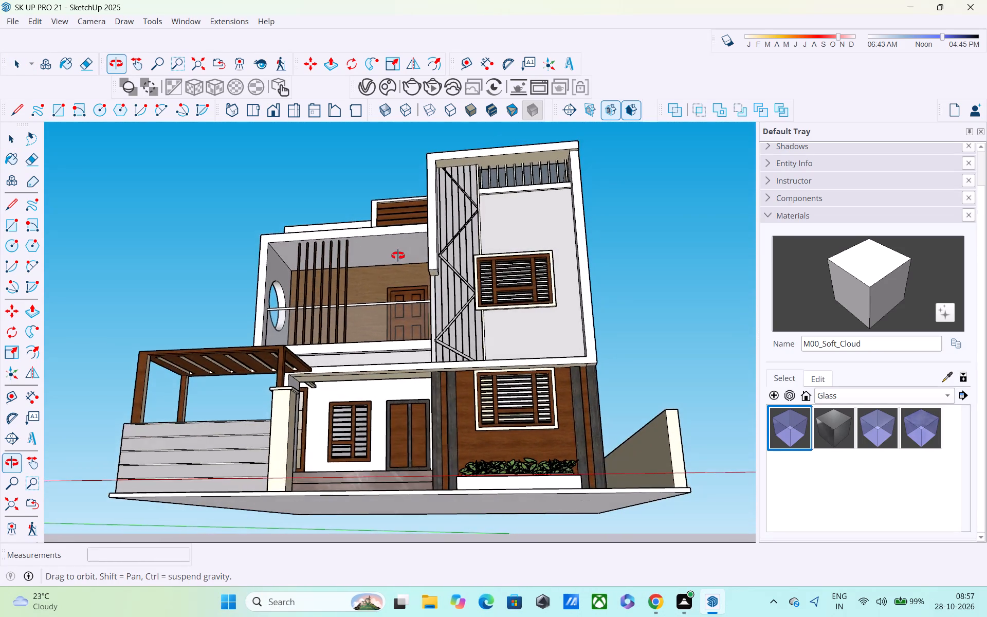
pyautogui.moveTo(398, 256); pyautogui.dragTo(428, 267, button='middle')
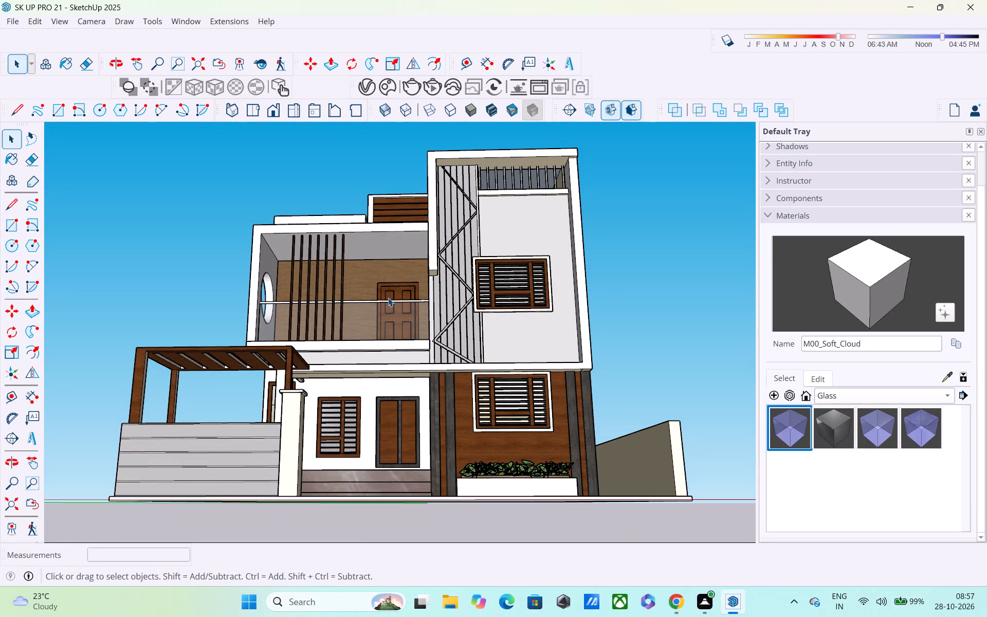
pyautogui.hotkey('ctrl', 's')
pyautogui.hotkey('ctrl', 's')
pyautogui.hotkey('ctrl', 's')
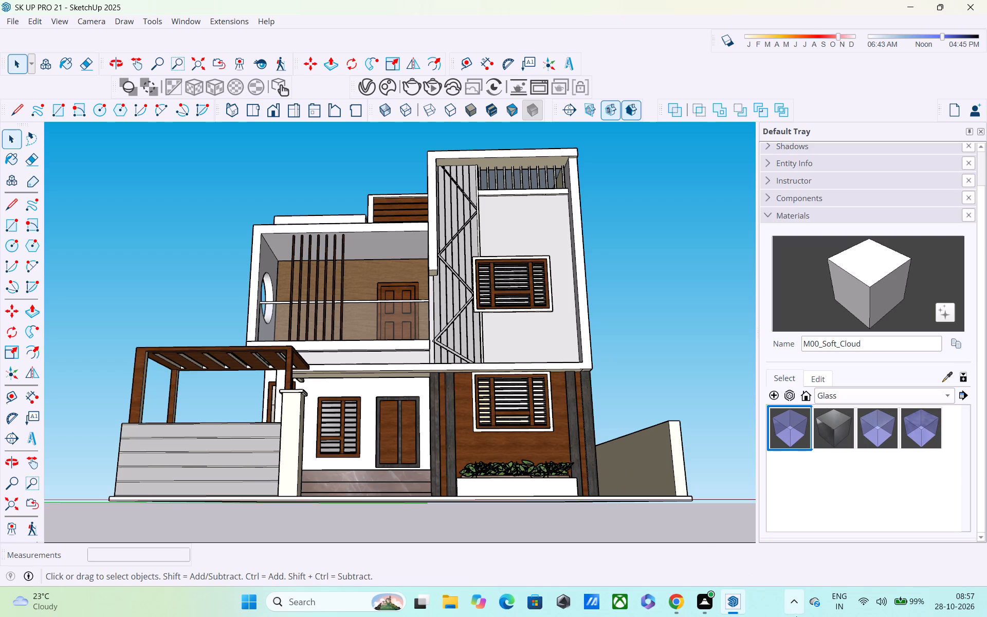